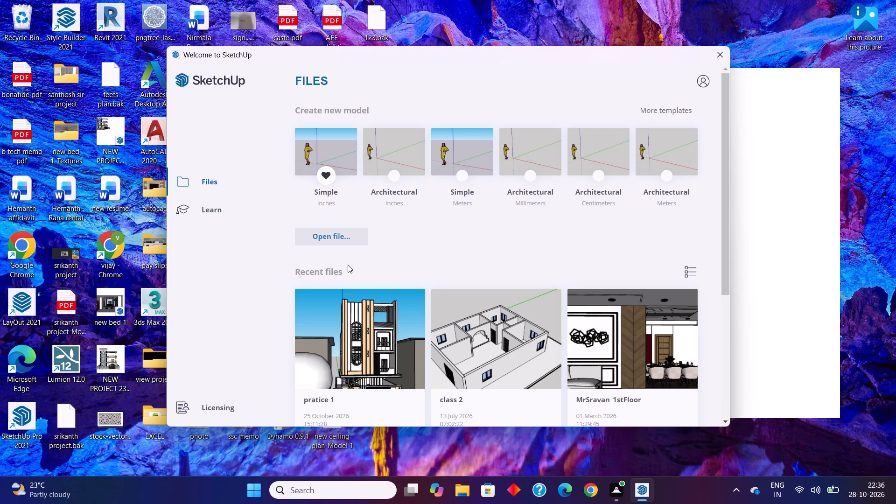
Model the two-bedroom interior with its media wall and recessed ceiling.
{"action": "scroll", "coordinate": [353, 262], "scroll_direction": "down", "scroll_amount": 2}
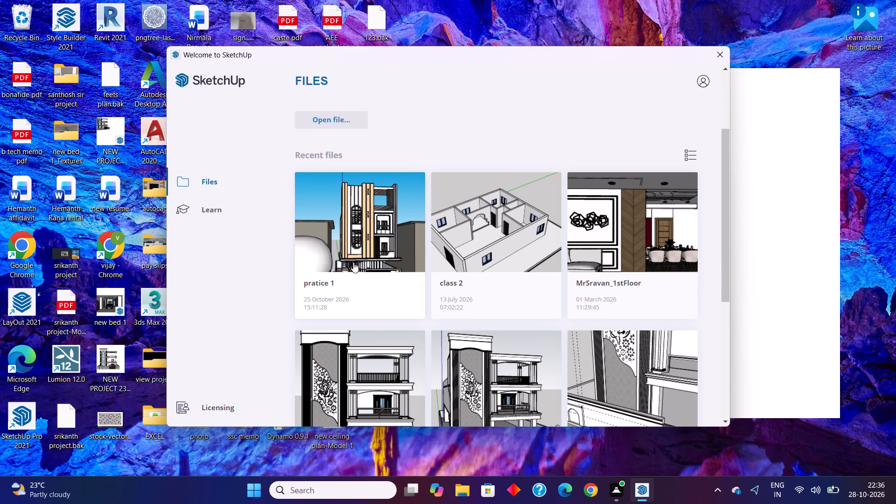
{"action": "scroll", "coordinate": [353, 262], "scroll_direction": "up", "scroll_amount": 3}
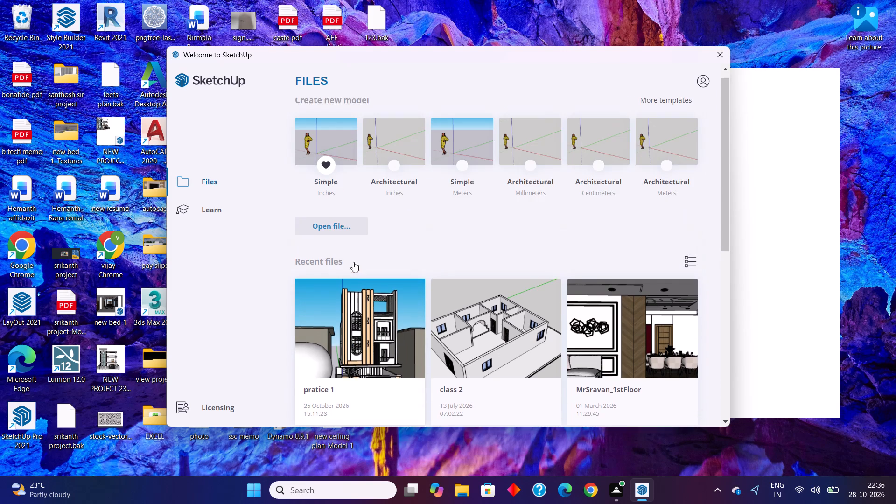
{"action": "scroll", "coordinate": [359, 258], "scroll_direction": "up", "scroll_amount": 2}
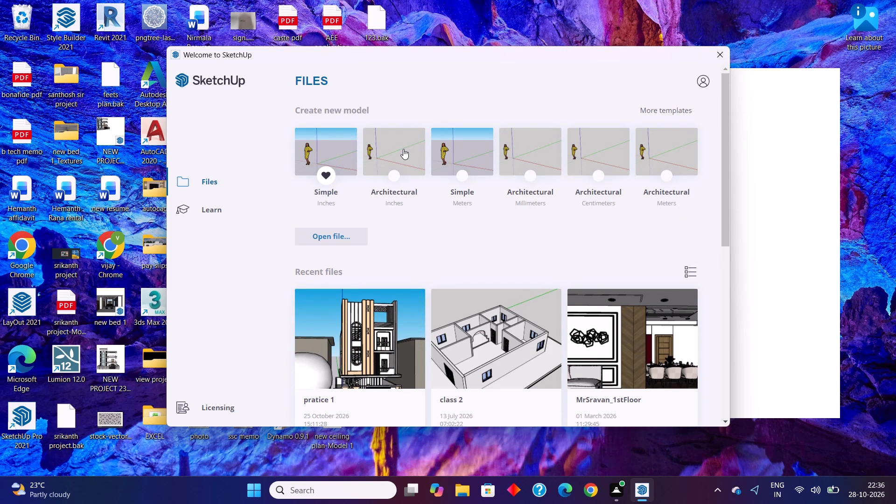
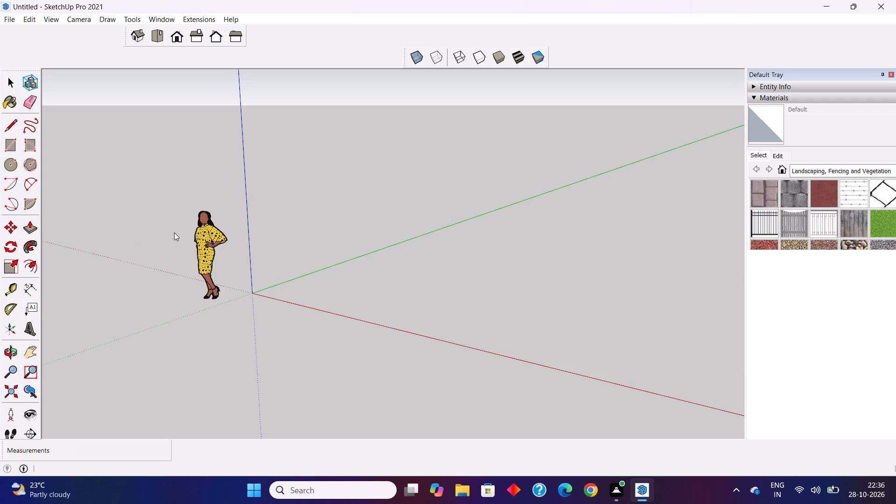
Dismiss the Enscape welcome window and delete the default human figure from the model.
{"action": "left_click", "coordinate": [206, 224]}
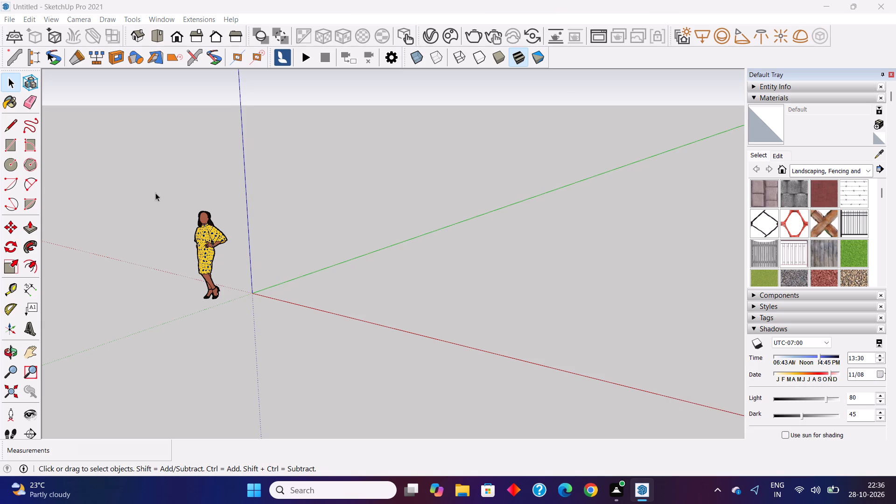
{"action": "left_click", "coordinate": [206, 230]}
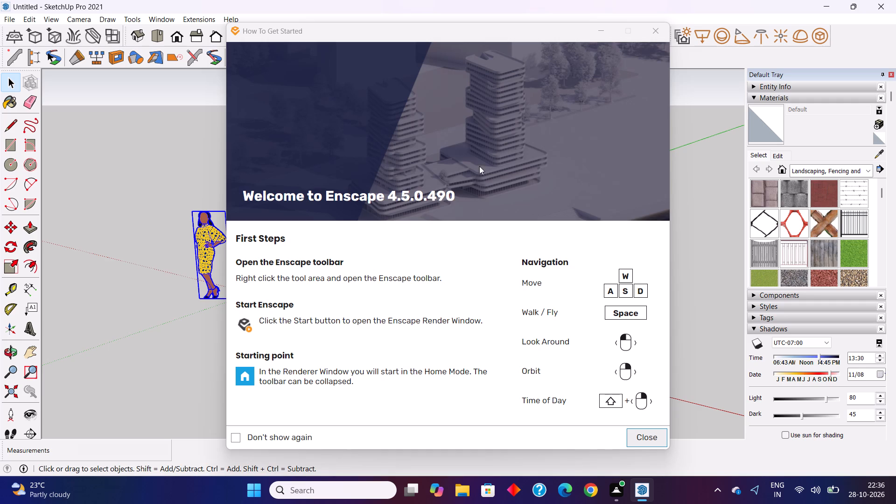
{"action": "left_click", "coordinate": [653, 434]}
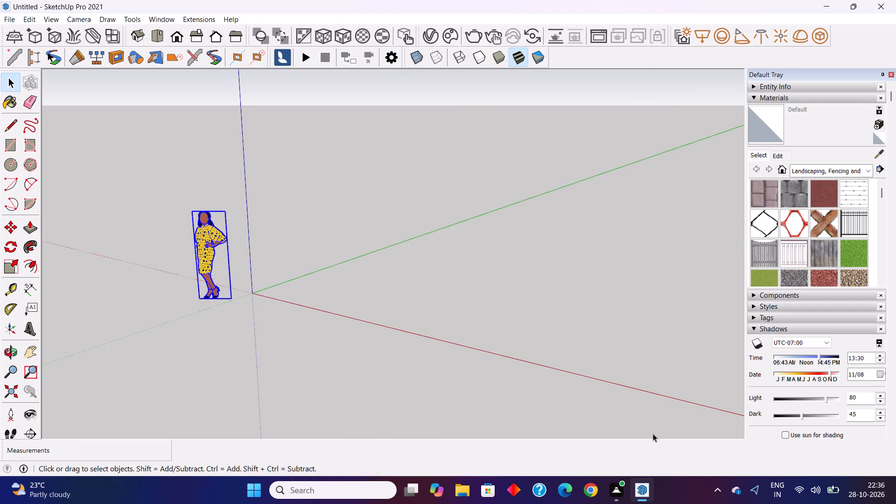
{"action": "key", "text": "Delete"}
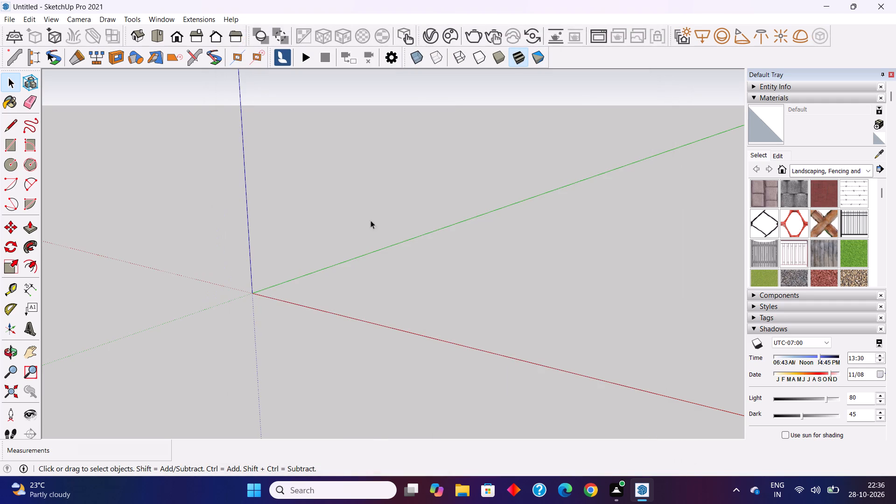
Switch the empty model to the top view.
{"action": "scroll", "coordinate": [297, 250], "scroll_direction": "down", "scroll_amount": 3}
{"action": "middle_click_drag", "start_coordinate": [297, 260], "coordinate": [294, 332]}
{"action": "left_click", "coordinate": [435, 256]}
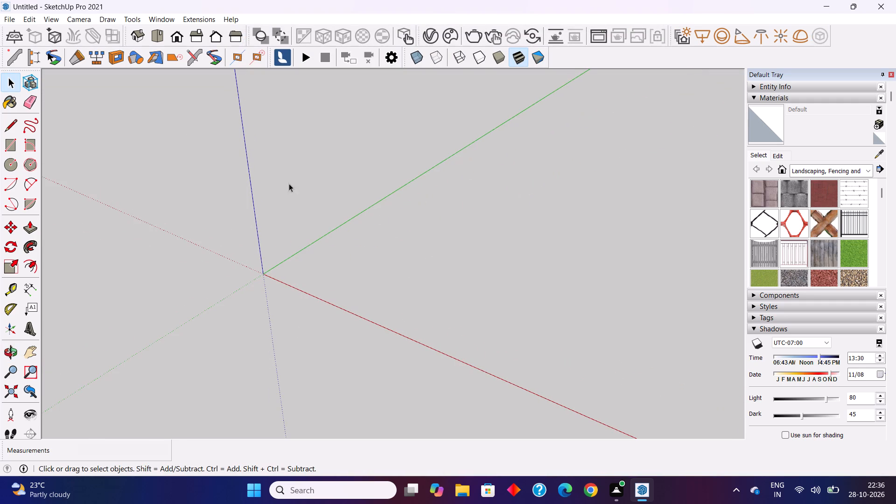
{"action": "left_click", "coordinate": [158, 40]}
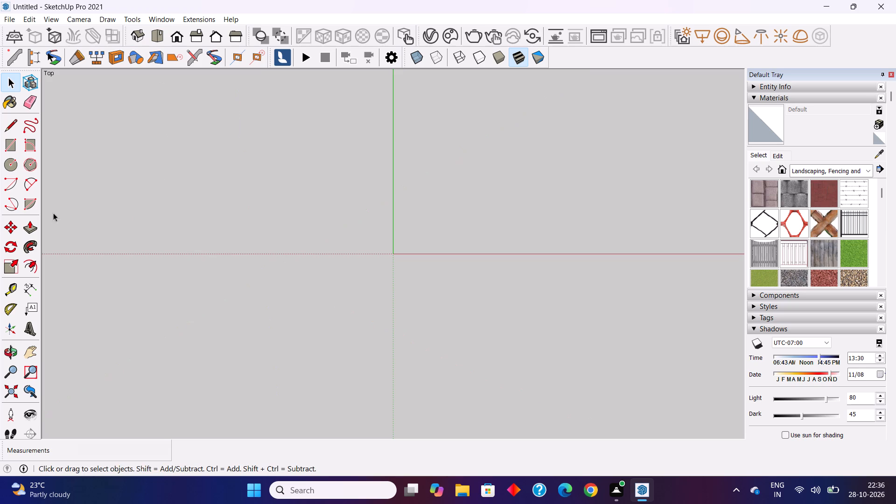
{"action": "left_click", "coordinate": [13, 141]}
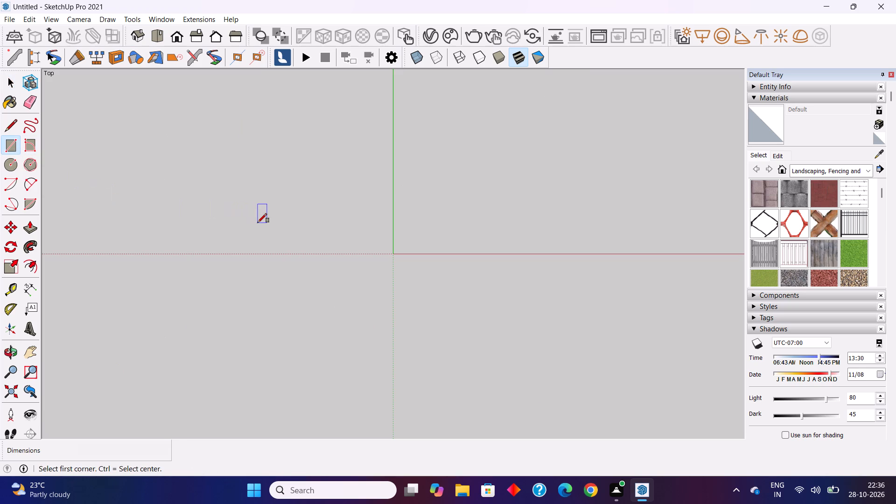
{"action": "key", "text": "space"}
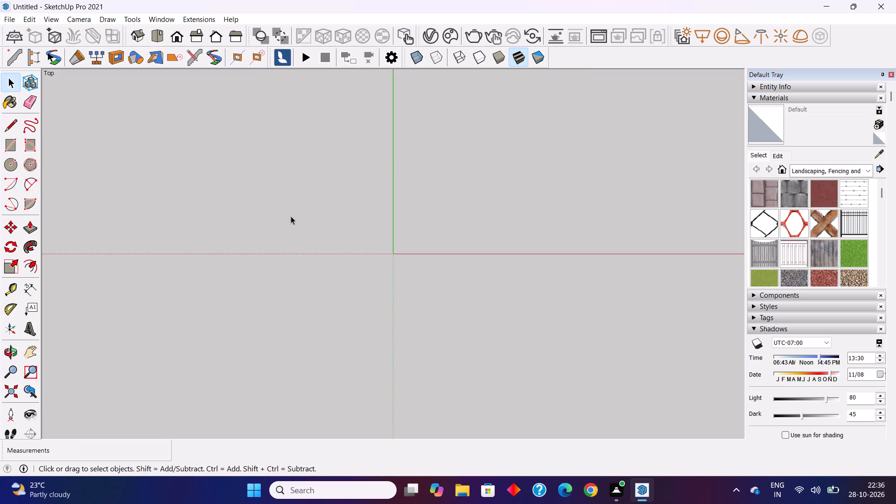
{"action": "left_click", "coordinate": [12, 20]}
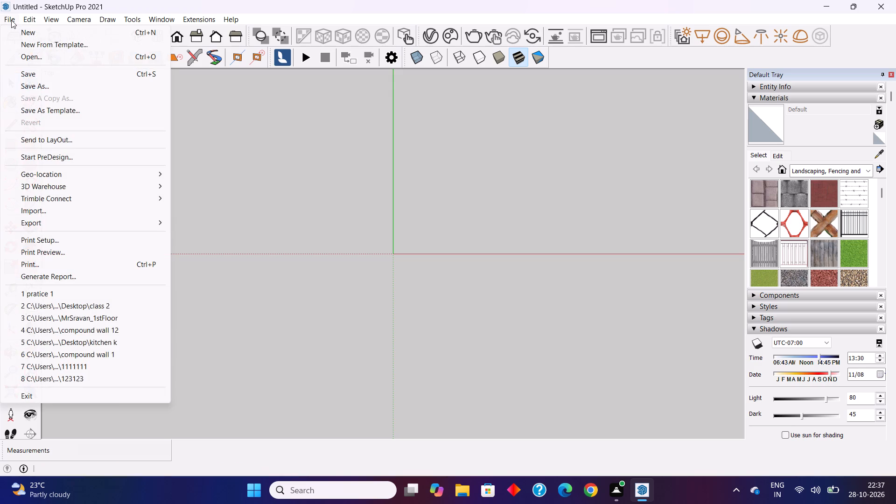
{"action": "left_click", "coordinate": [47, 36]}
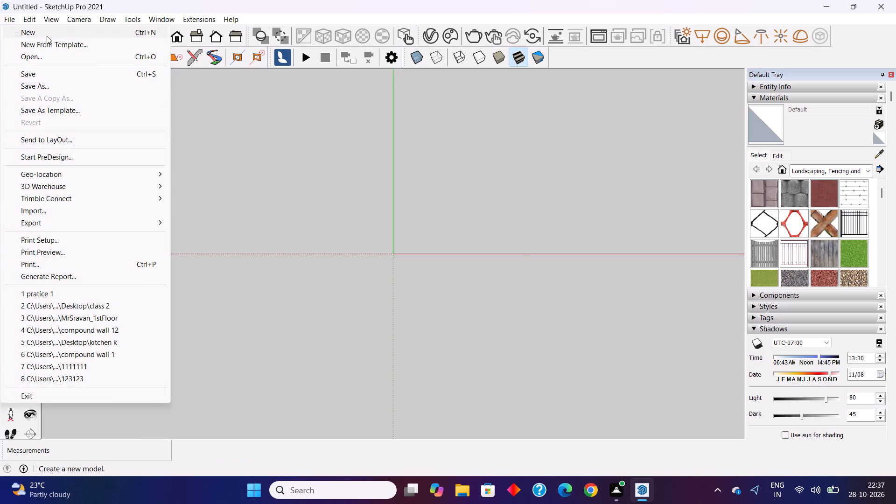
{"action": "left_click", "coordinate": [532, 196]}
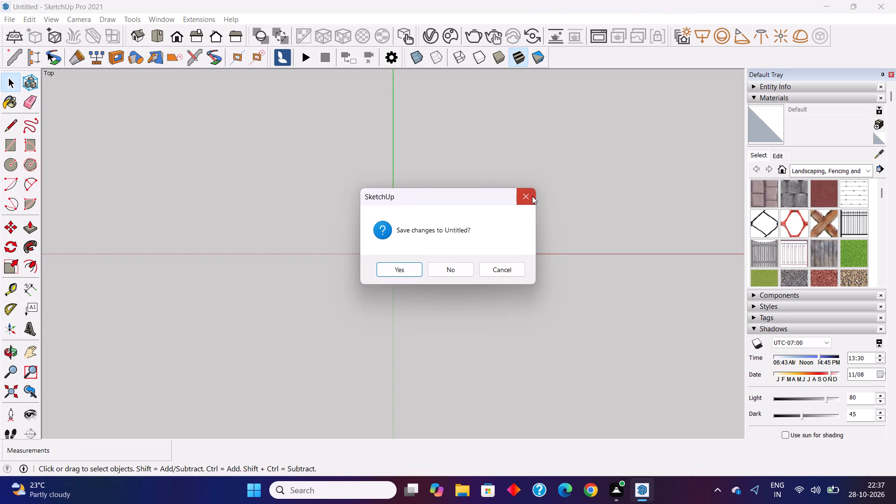
Import the AutoCAD drawing "feets plan" from the Desktop folder into the model and close the import summary.
{"action": "left_click", "coordinate": [12, 20]}
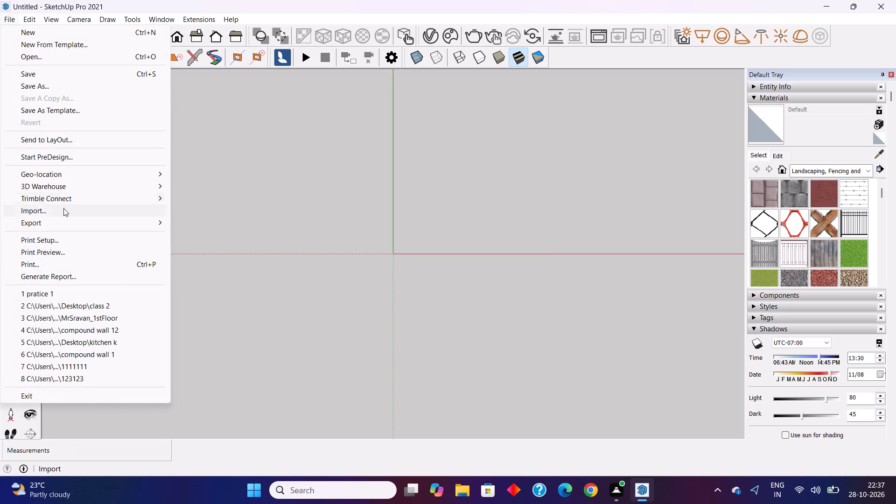
{"action": "left_click", "coordinate": [76, 213]}
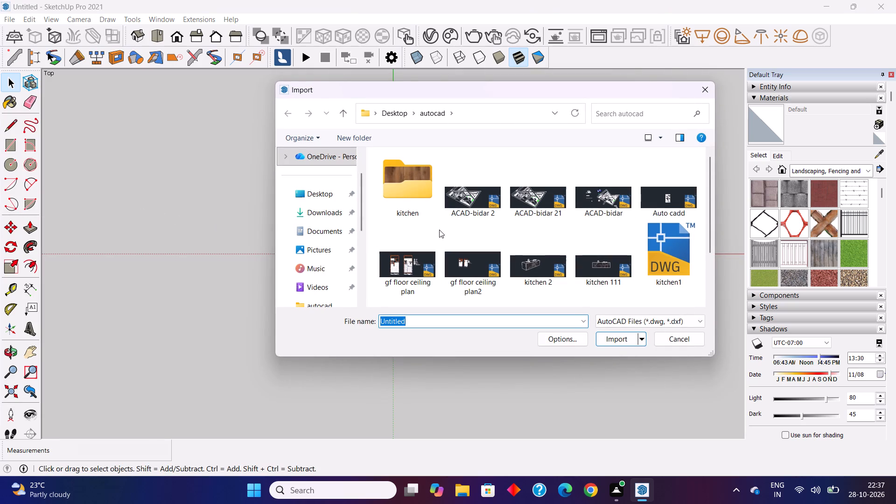
{"action": "double_click", "coordinate": [321, 196]}
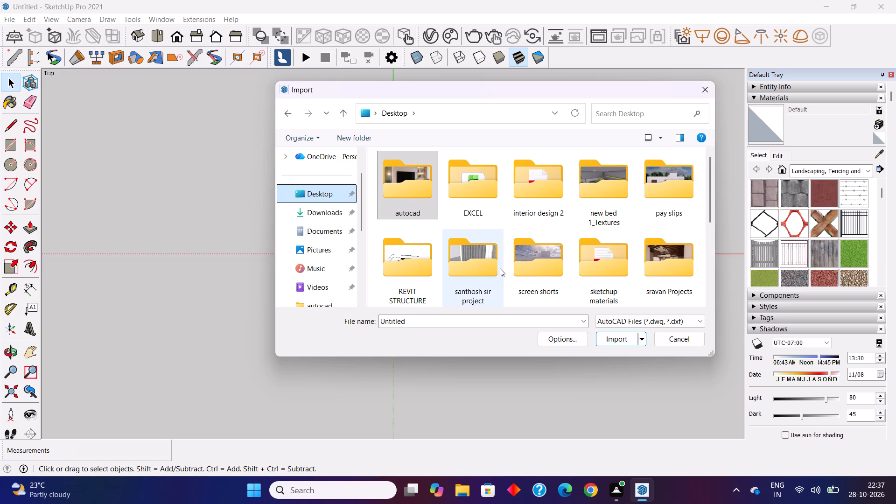
{"action": "scroll", "coordinate": [472, 258], "scroll_direction": "down", "scroll_amount": 3}
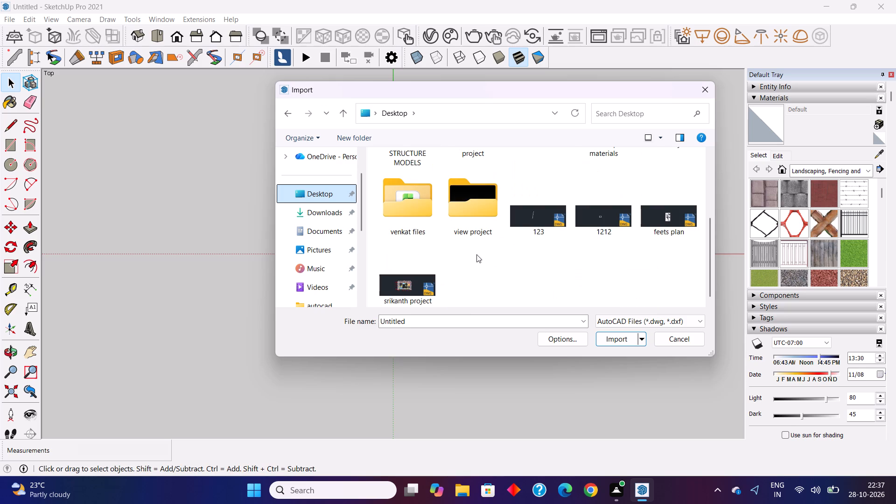
{"action": "scroll", "coordinate": [476, 254], "scroll_direction": "down", "scroll_amount": 2}
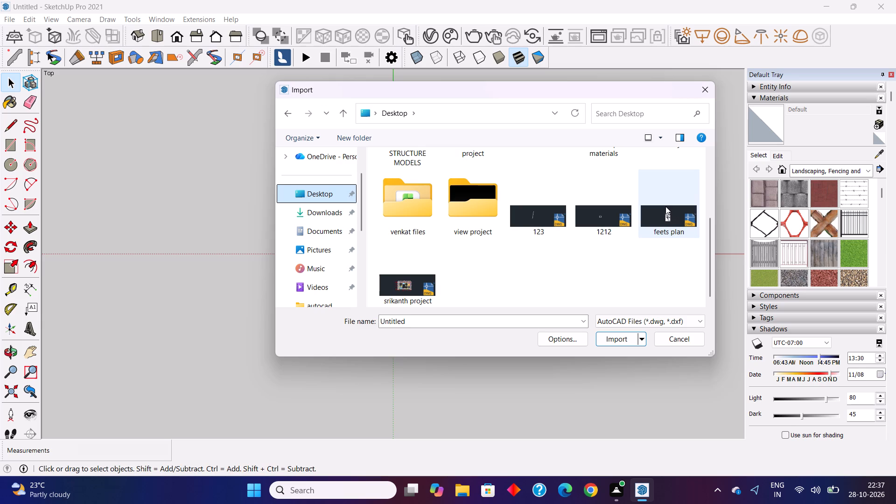
{"action": "left_click", "coordinate": [665, 206]}
{"action": "left_click", "coordinate": [621, 340]}
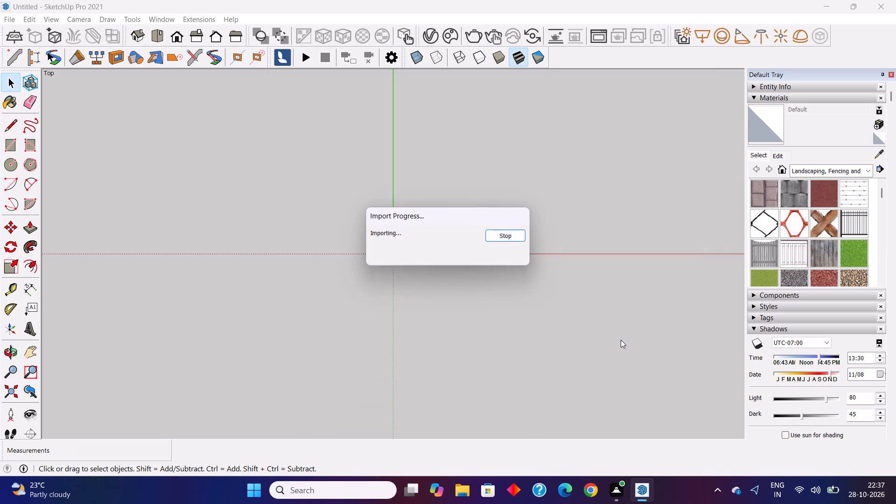
{"action": "left_click", "coordinate": [514, 332]}
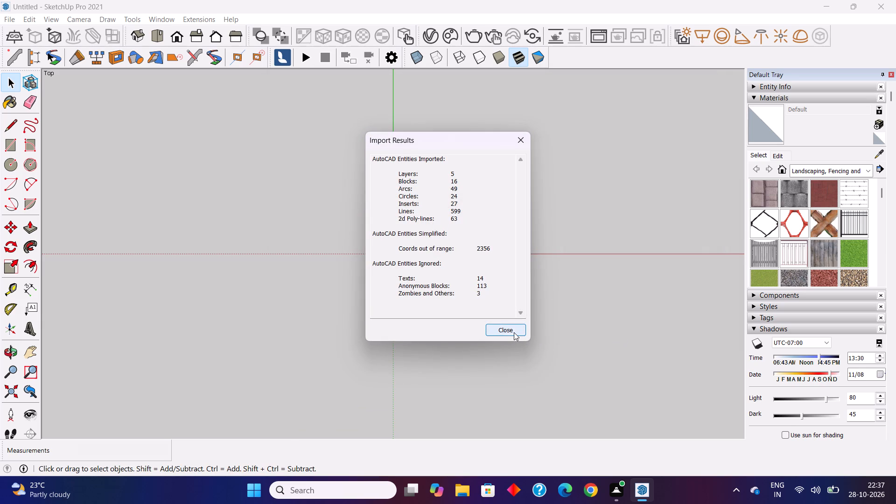
Draw a rectangle about 24' 2 9/16" by 42' 8 5/8" over the floor plan, between its opposite outer corners.
{"action": "scroll", "coordinate": [355, 280], "scroll_direction": "down", "scroll_amount": 3}
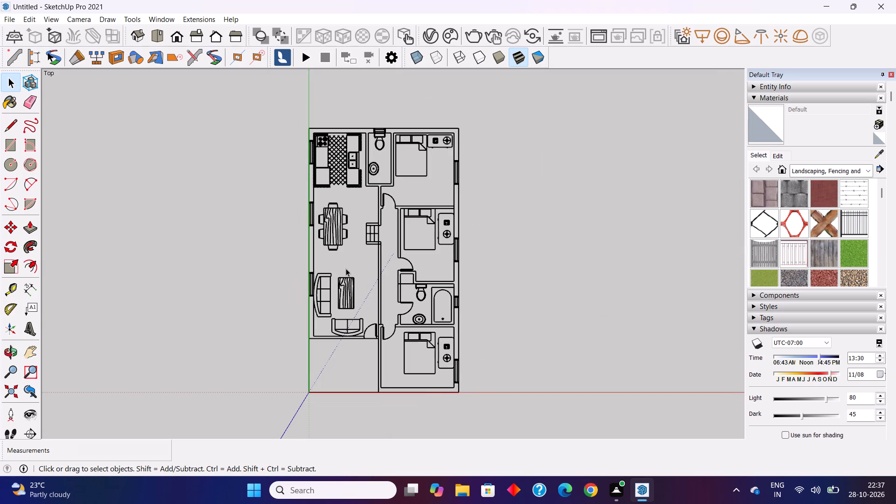
{"action": "scroll", "coordinate": [330, 300], "scroll_direction": "up", "scroll_amount": 2}
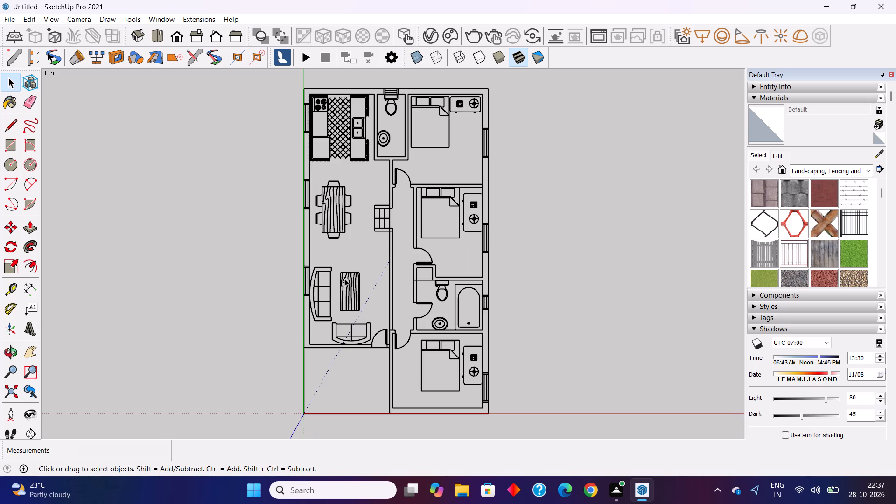
{"action": "scroll", "coordinate": [344, 279], "scroll_direction": "down", "scroll_amount": 1}
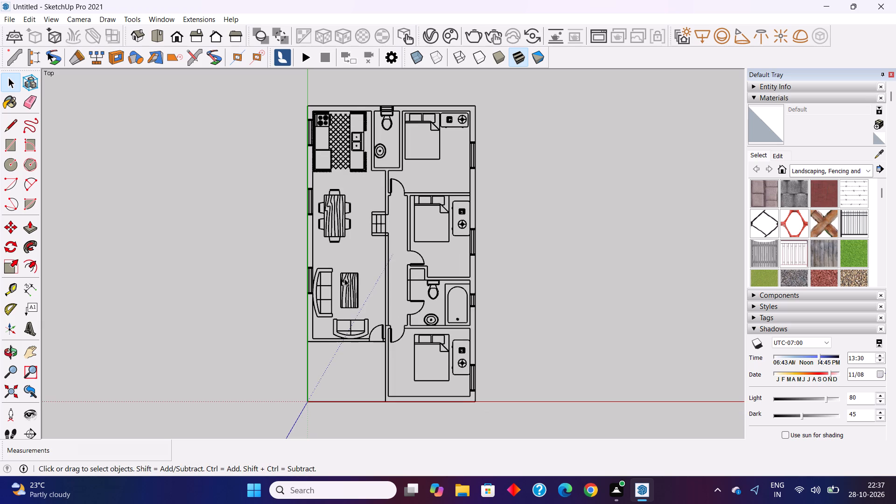
{"action": "scroll", "coordinate": [345, 268], "scroll_direction": "up", "scroll_amount": 2}
{"action": "scroll", "coordinate": [345, 268], "scroll_direction": "down", "scroll_amount": 1}
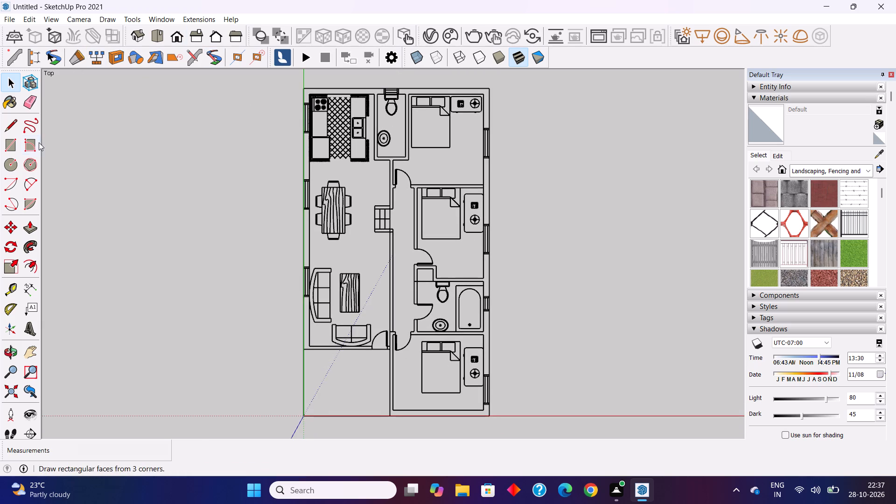
{"action": "left_click", "coordinate": [9, 145]}
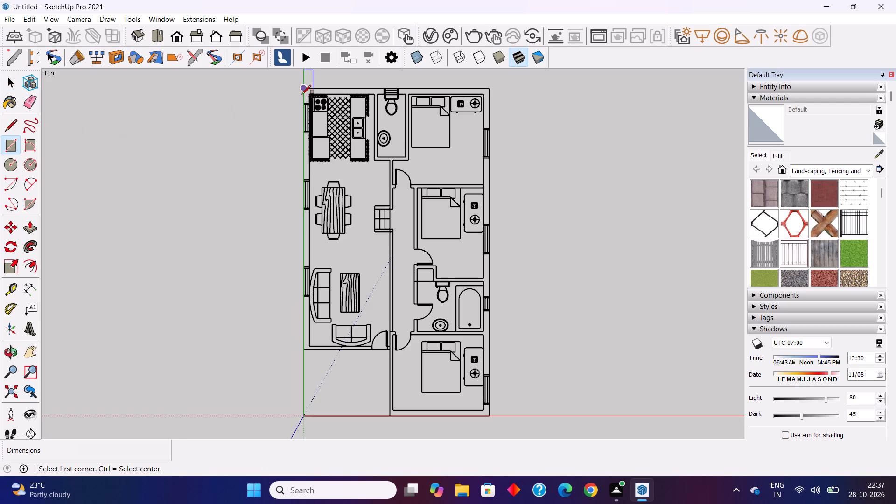
{"action": "left_click", "coordinate": [305, 88]}
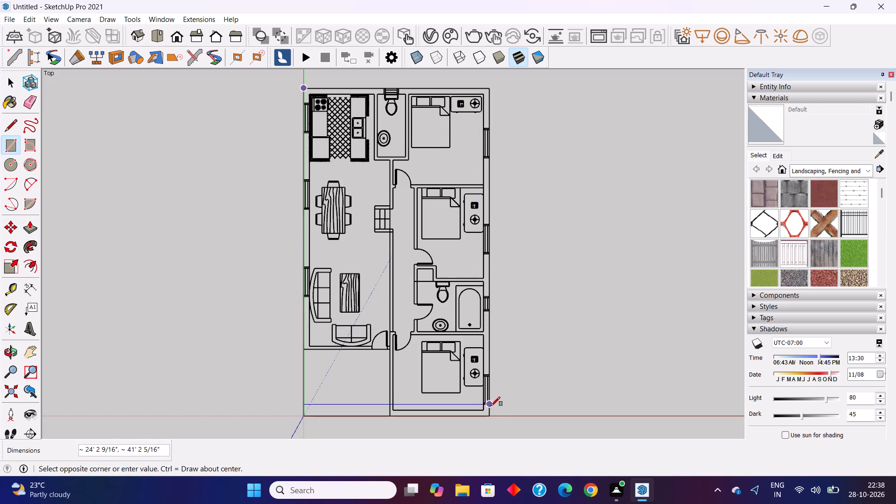
{"action": "left_click", "coordinate": [491, 413]}
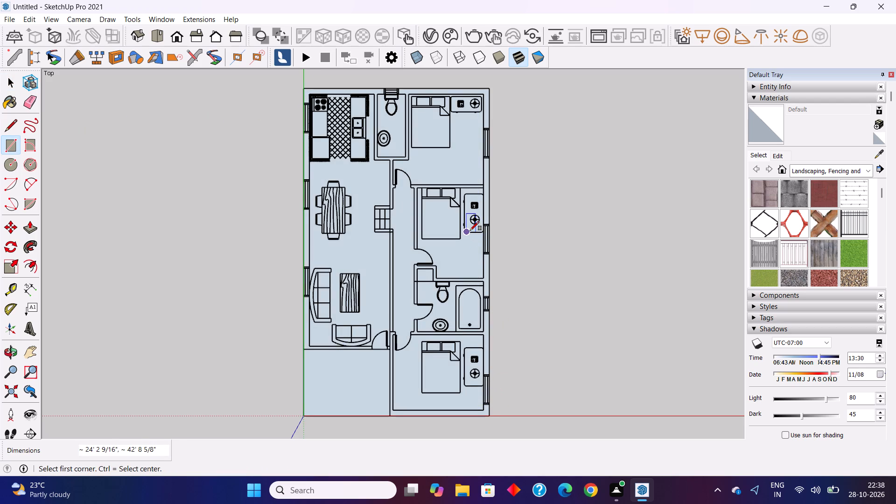
{"action": "key", "text": "space"}
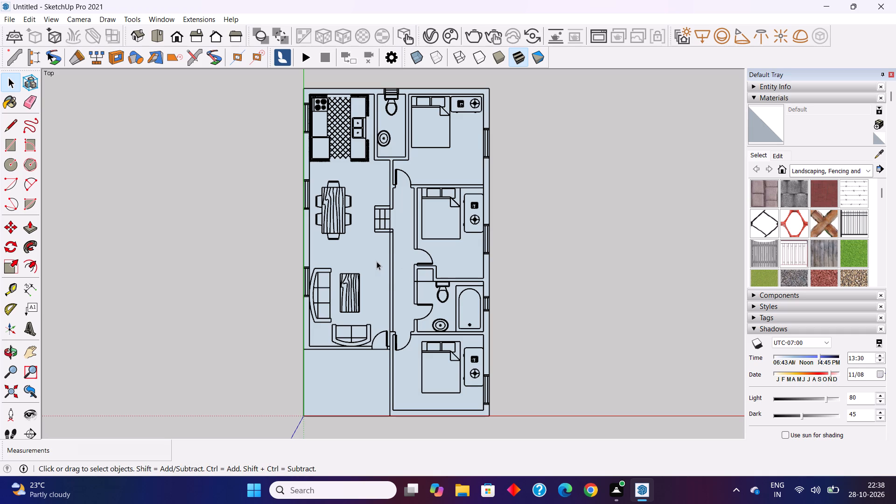
Make the rectangular floor face covering the plan into a group.
{"action": "left_click", "coordinate": [377, 261]}
{"action": "right_click", "coordinate": [377, 261]}
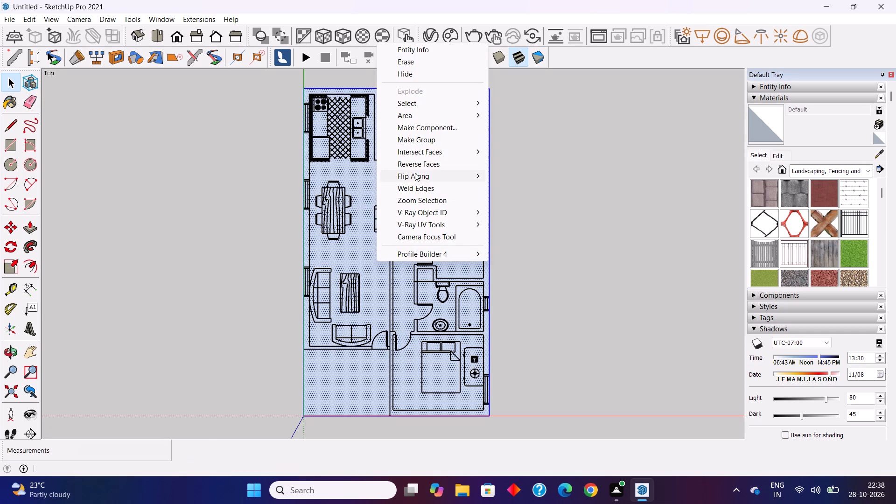
{"action": "left_click", "coordinate": [425, 141]}
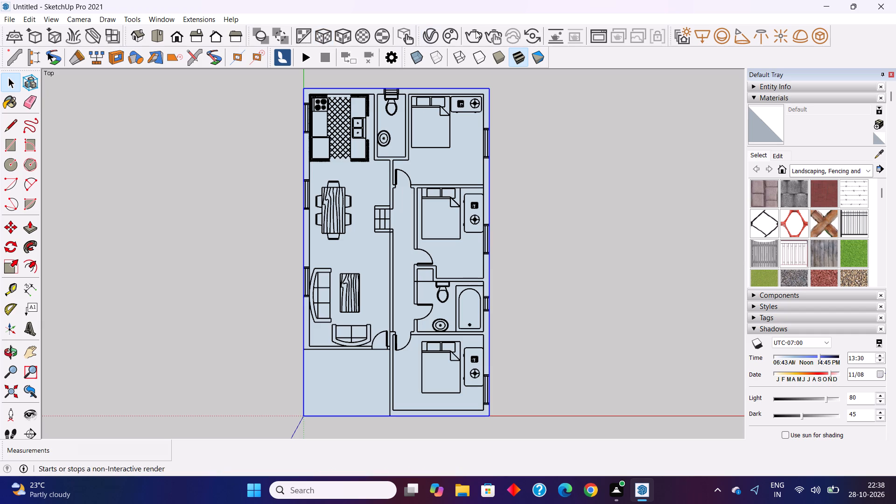
In isometric view, push the grouped floor face down 4" with Push/Pull and leave the group.
{"action": "left_click", "coordinate": [140, 41]}
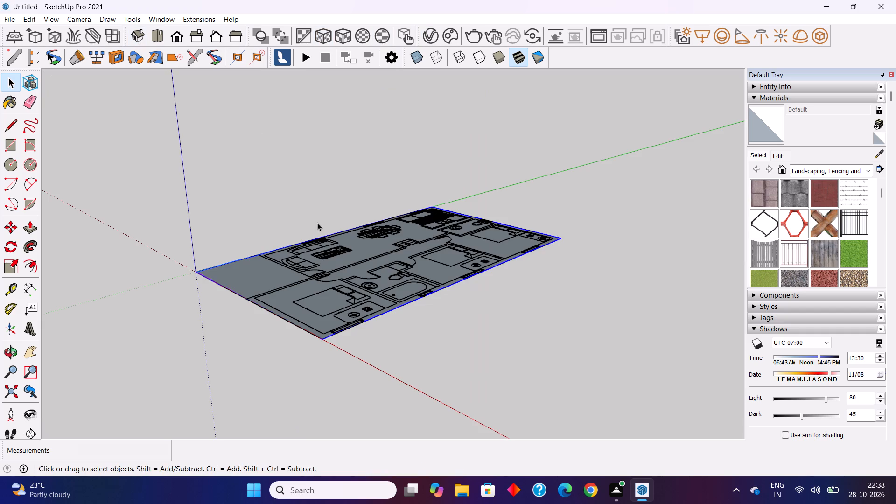
{"action": "double_click", "coordinate": [286, 275]}
{"action": "left_click", "coordinate": [25, 230]}
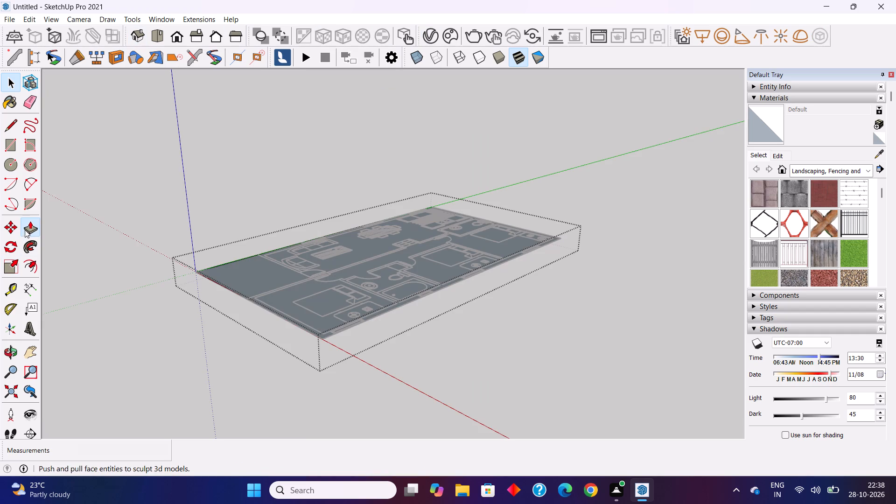
{"action": "left_click", "coordinate": [234, 271]}
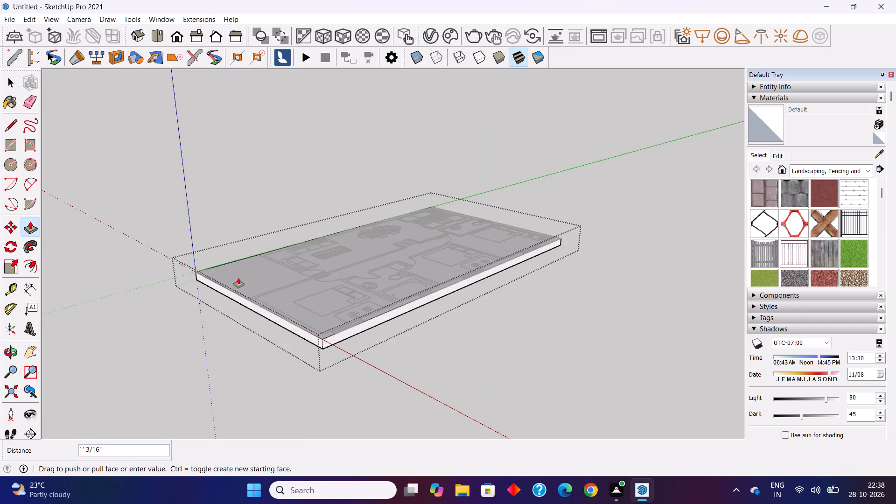
{"action": "type", "text": "4\""}
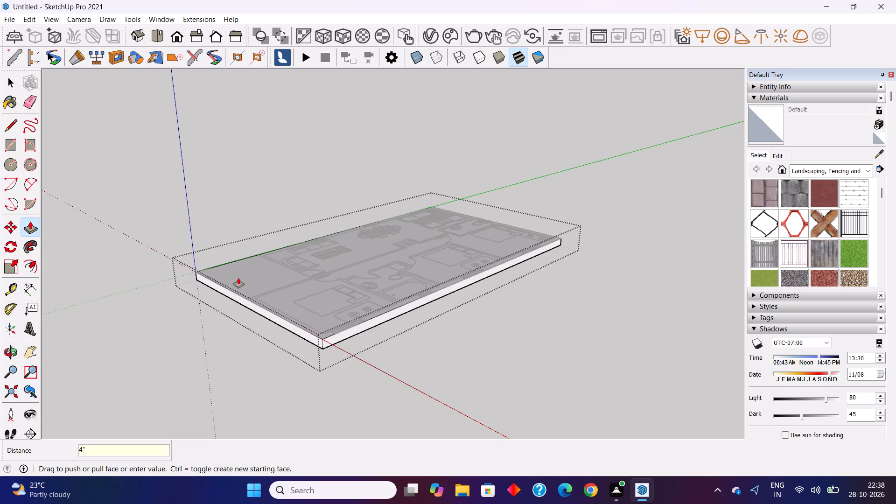
{"action": "key", "text": "Return"}
{"action": "key", "text": "space"}
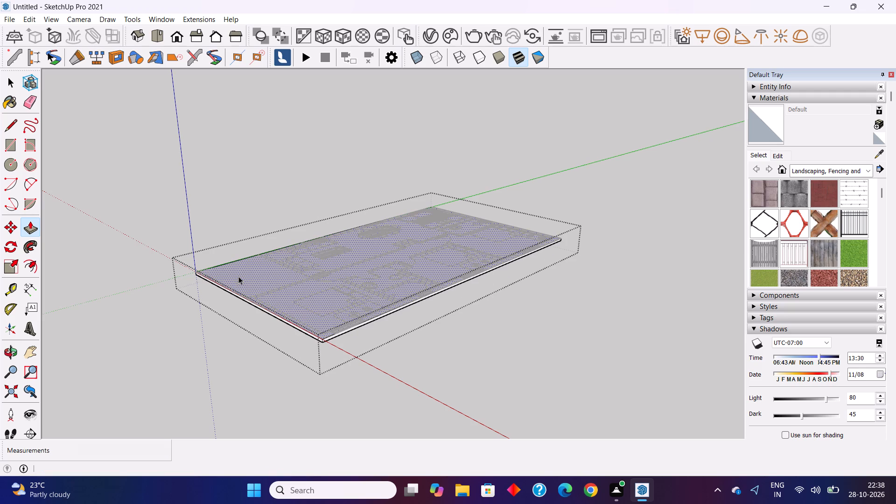
{"action": "left_click", "coordinate": [532, 336]}
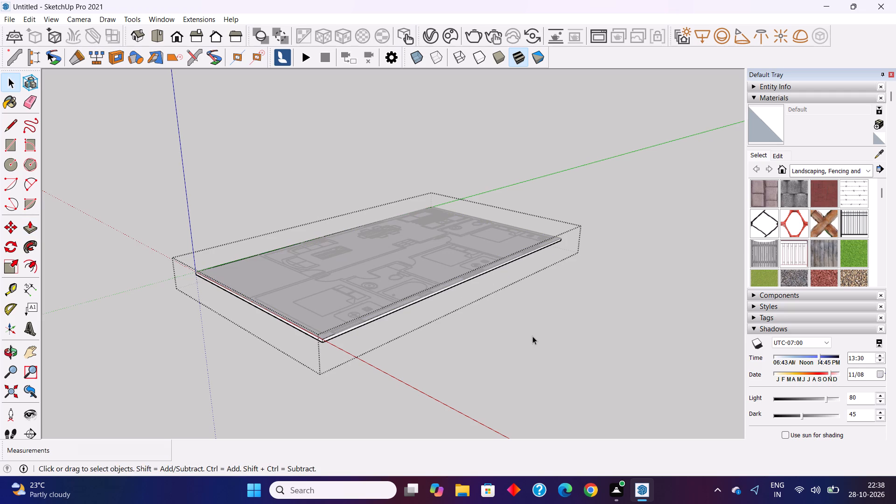
{"action": "left_click", "coordinate": [532, 333]}
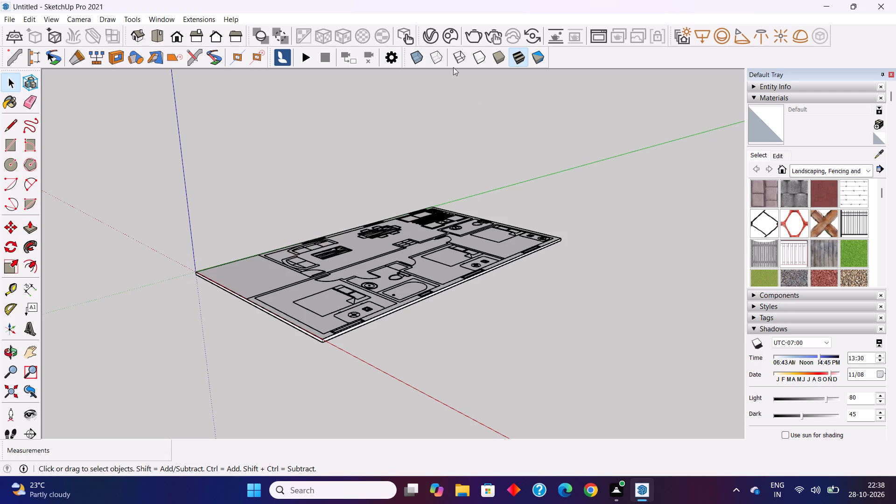
In top view, draw a rectangle about 23' 5 1/2" by 9 1/16" over the plan's outer wall at the kitchen end.
{"action": "left_click", "coordinate": [161, 36]}
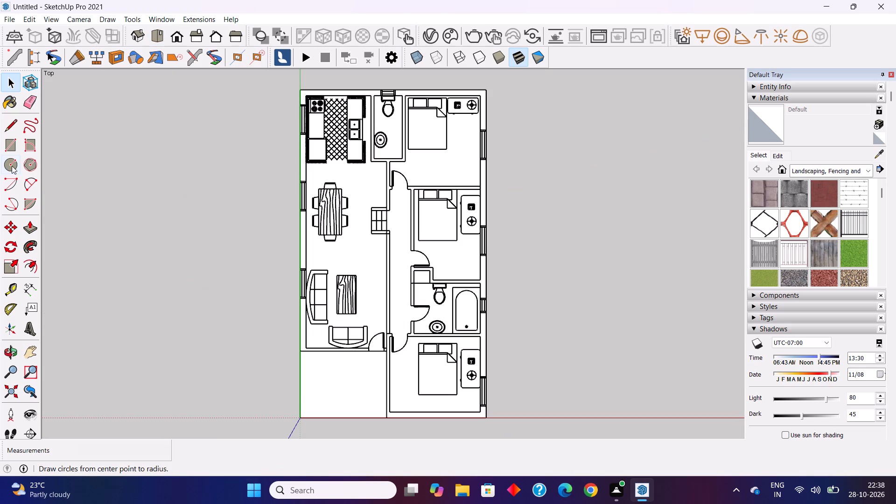
{"action": "left_click", "coordinate": [10, 146]}
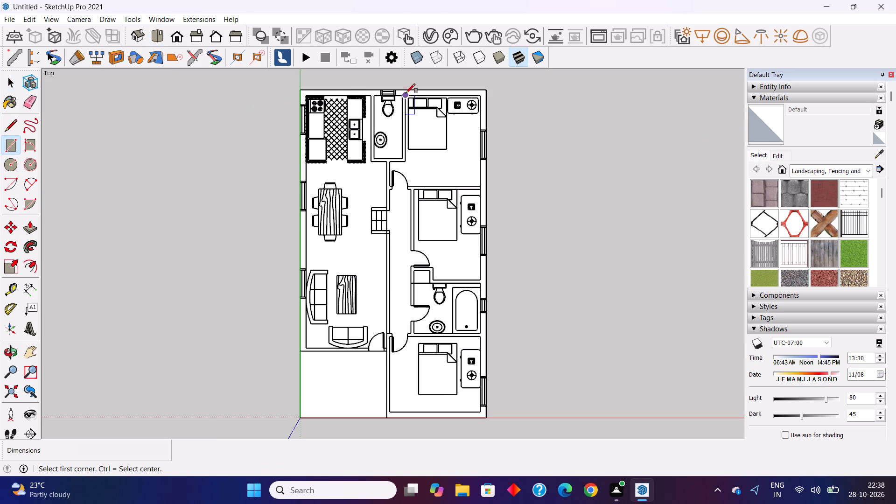
{"action": "scroll", "coordinate": [331, 90], "scroll_direction": "up", "scroll_amount": 10}
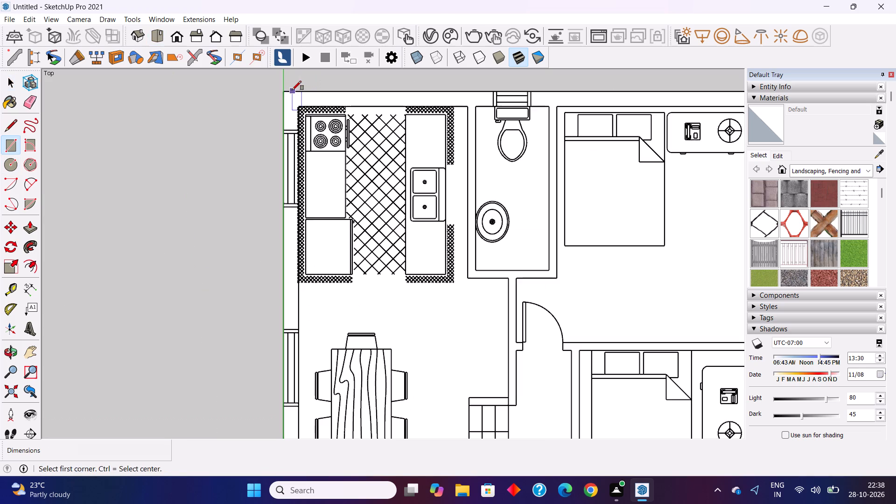
{"action": "scroll", "coordinate": [290, 90], "scroll_direction": "up", "scroll_amount": 1}
{"action": "left_click", "coordinate": [286, 92]}
{"action": "scroll", "coordinate": [292, 103], "scroll_direction": "down", "scroll_amount": 5}
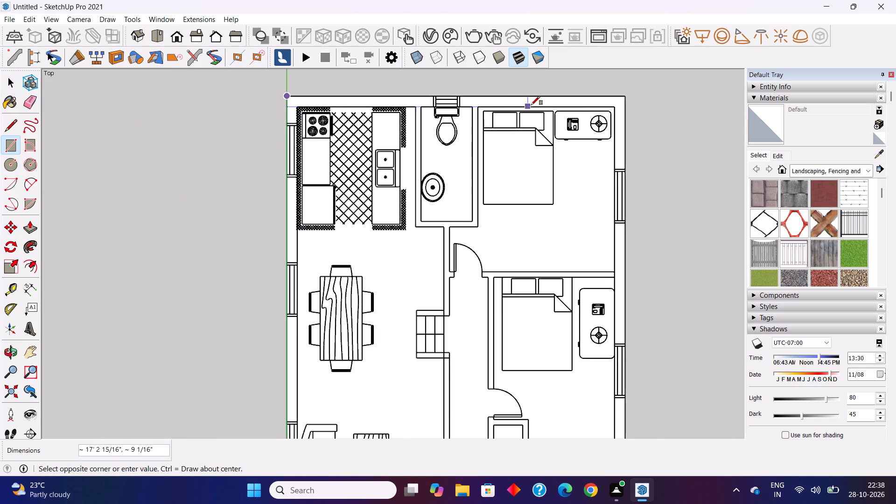
{"action": "scroll", "coordinate": [577, 106], "scroll_direction": "up", "scroll_amount": 3}
{"action": "left_click", "coordinate": [624, 104]}
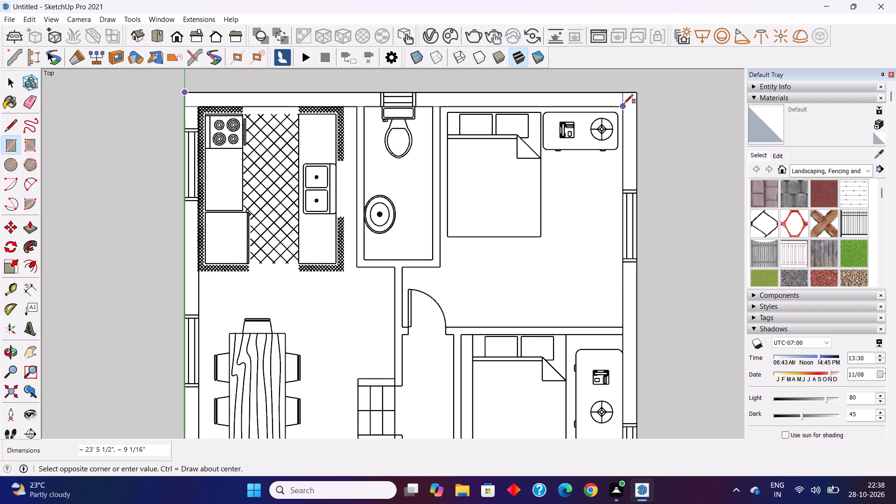
Make the kitchen-end outer wall rectangle, including its face and edges, into a group.
{"action": "key", "text": "space"}
{"action": "double_click", "coordinate": [604, 100]}
{"action": "right_click", "coordinate": [604, 100]}
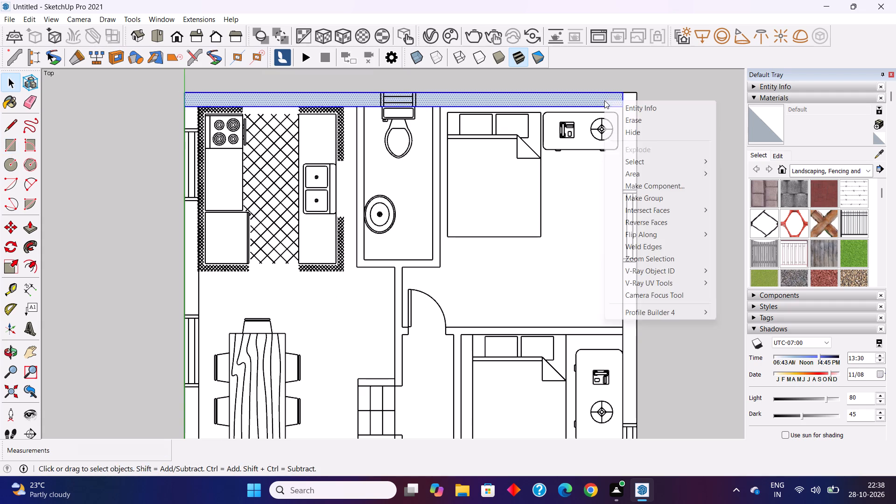
{"action": "left_click", "coordinate": [661, 195]}
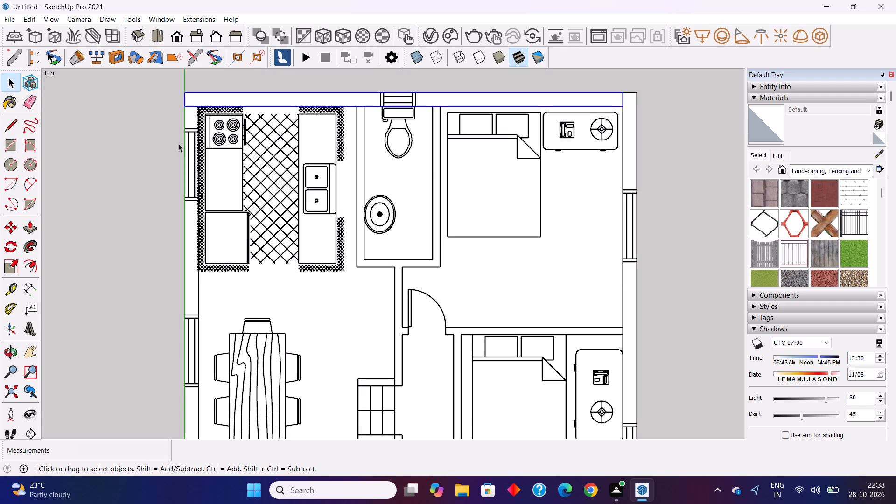
Draw a rectangle about 41' 11 9/16" by 9 1/16" over the long outer wall on the bedroom side of the plan.
{"action": "left_click", "coordinate": [13, 147]}
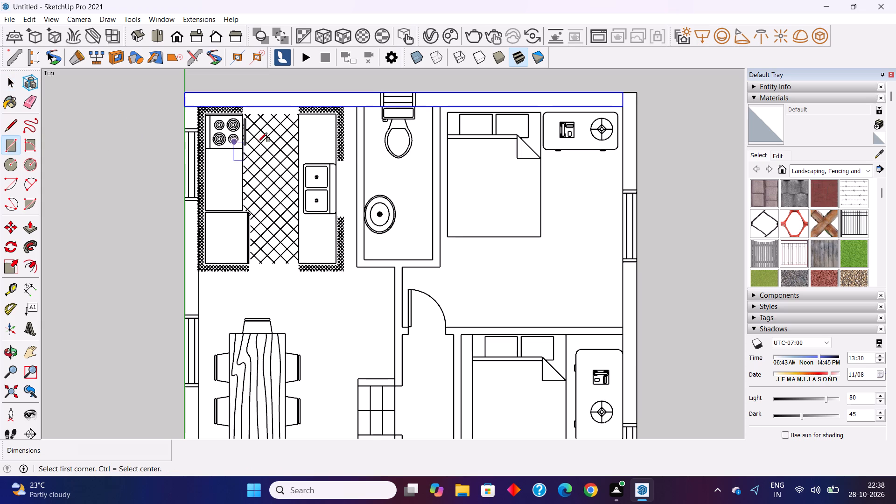
{"action": "left_click", "coordinate": [639, 93]}
{"action": "scroll", "coordinate": [626, 132], "scroll_direction": "down", "scroll_amount": 3}
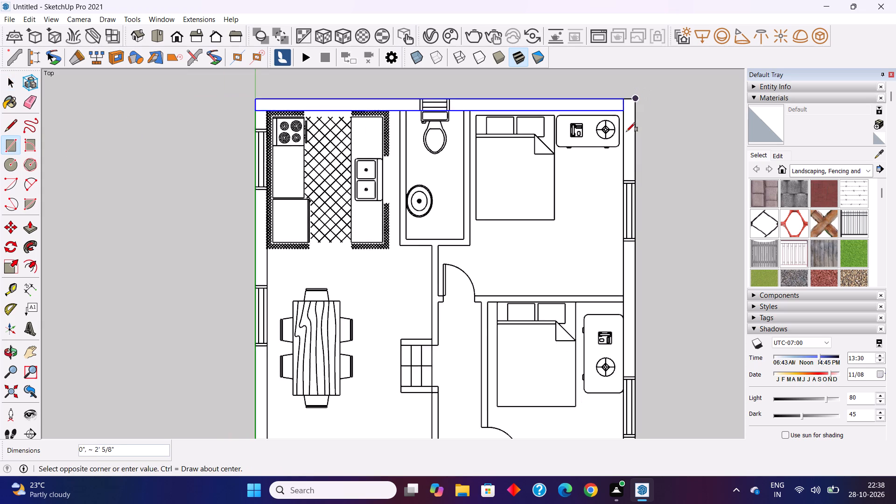
{"action": "scroll", "coordinate": [627, 132], "scroll_direction": "down", "scroll_amount": 11}
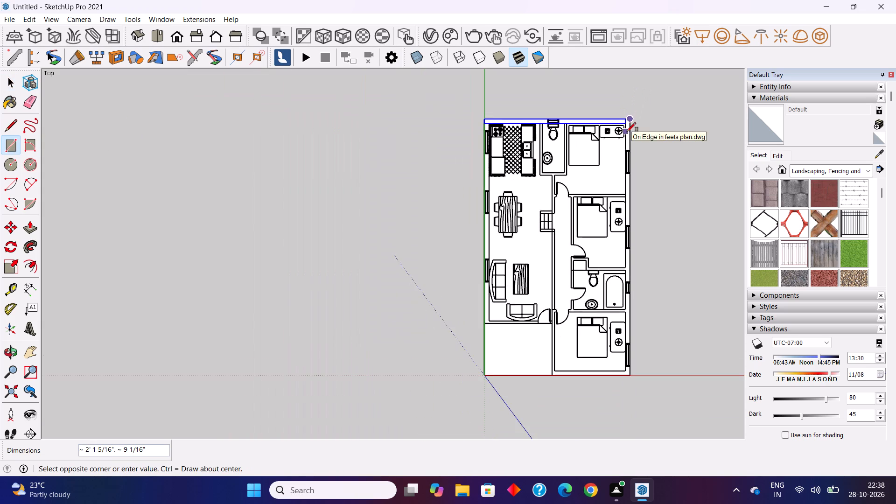
{"action": "scroll", "coordinate": [627, 132], "scroll_direction": "down", "scroll_amount": 1}
{"action": "scroll", "coordinate": [637, 298], "scroll_direction": "up", "scroll_amount": 4}
{"action": "scroll", "coordinate": [623, 343], "scroll_direction": "up", "scroll_amount": 3}
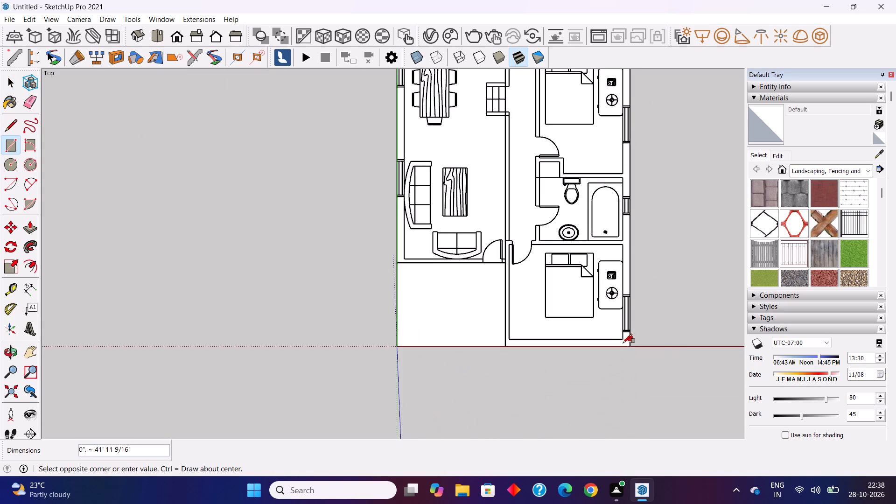
{"action": "scroll", "coordinate": [623, 343], "scroll_direction": "up", "scroll_amount": 8}
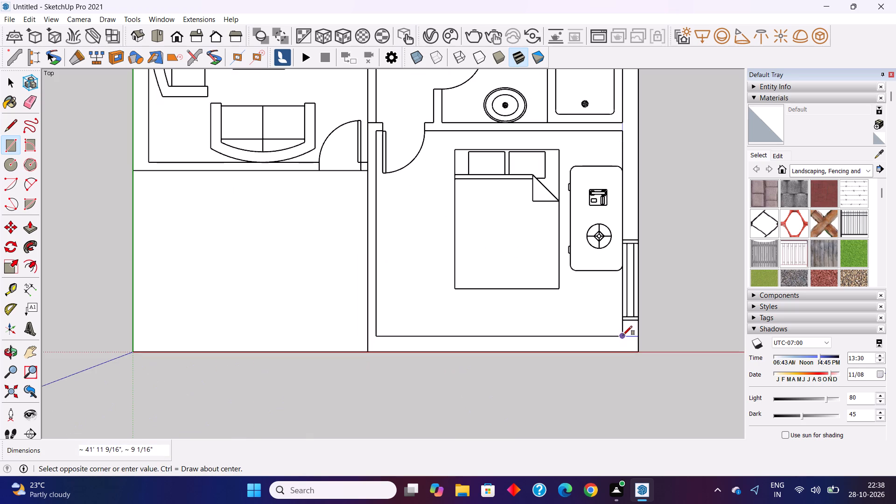
{"action": "left_click", "coordinate": [623, 335]}
Make the long bedroom-side outer wall rectangle, including its face and edges, into a group.
{"action": "key", "text": "space"}
{"action": "double_click", "coordinate": [630, 217]}
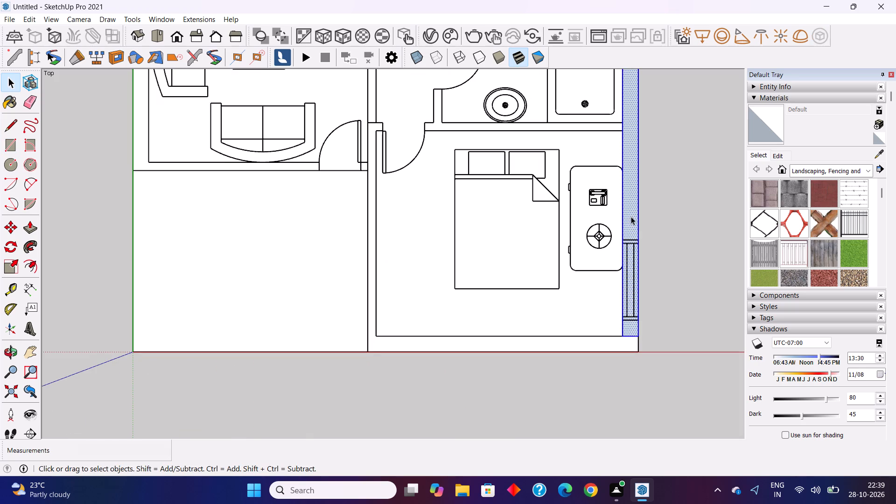
{"action": "right_click", "coordinate": [631, 217]}
{"action": "left_click", "coordinate": [686, 313]}
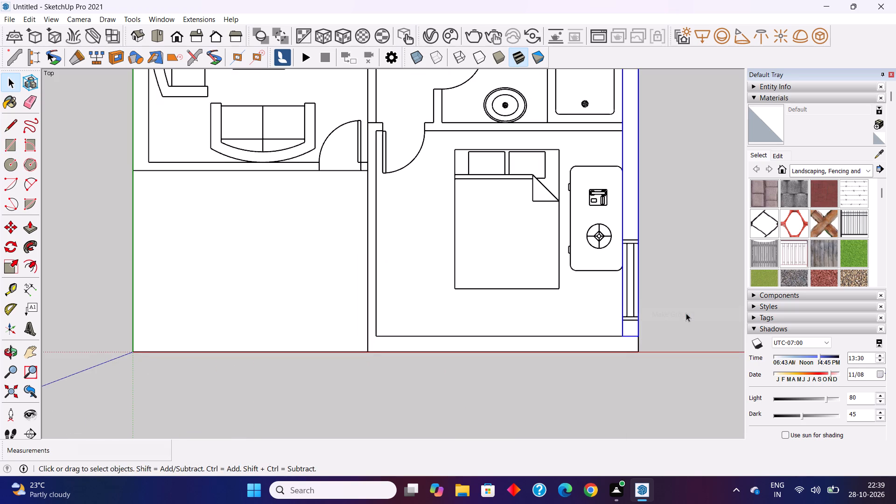
Draw a rectangle about 12' 6 13/16" by 9 1/16" over the end bedroom's outer wall along the red axis and group it.
{"action": "left_click", "coordinate": [10, 143]}
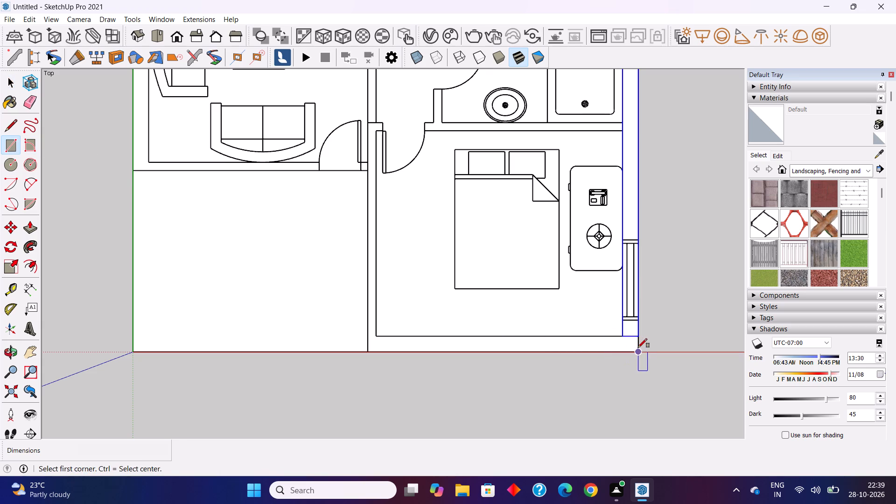
{"action": "left_click", "coordinate": [639, 349]}
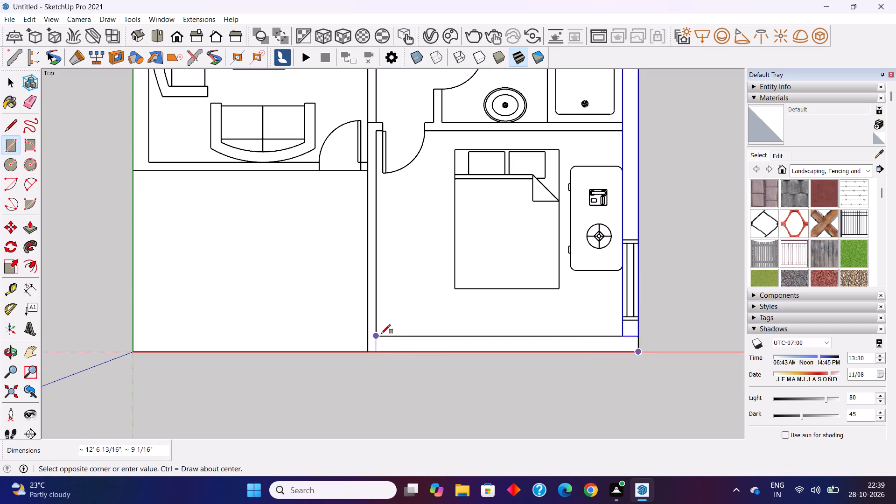
{"action": "left_click", "coordinate": [379, 335]}
{"action": "key", "text": "space"}
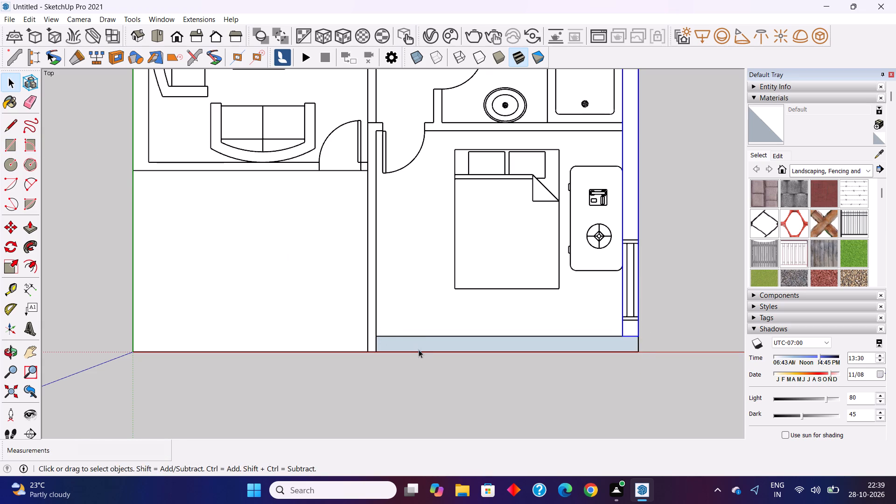
{"action": "double_click", "coordinate": [421, 344]}
{"action": "right_click", "coordinate": [421, 344]}
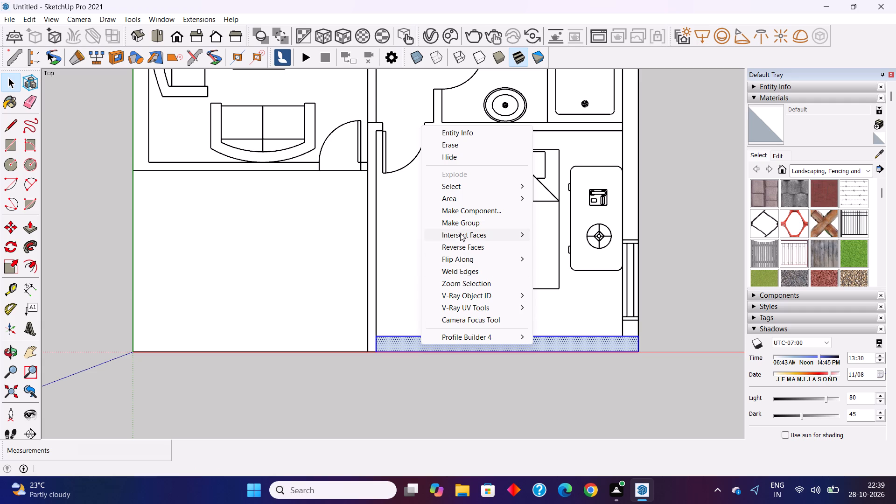
{"action": "left_click", "coordinate": [458, 223]}
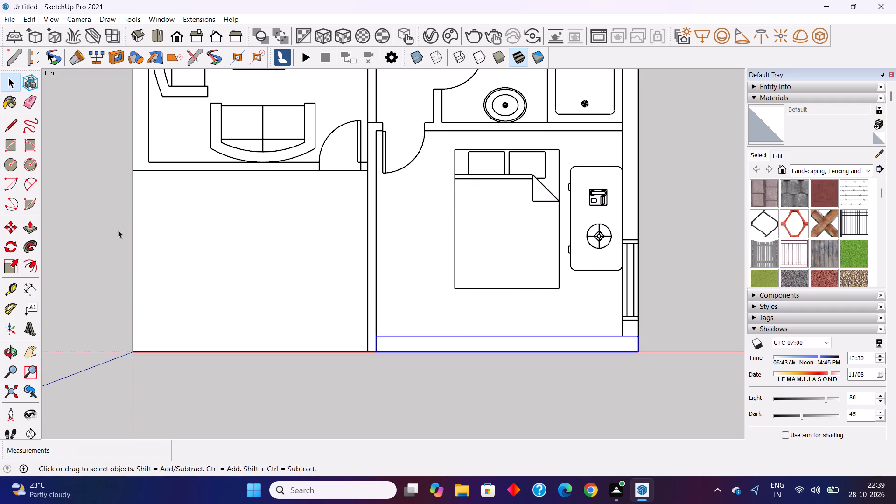
Draw a rectangle about 10' 11 7/8" by 4 3/4" over the wall between the end bedroom and the open porch area, reaching the bedroom door.
{"action": "left_click", "coordinate": [14, 148]}
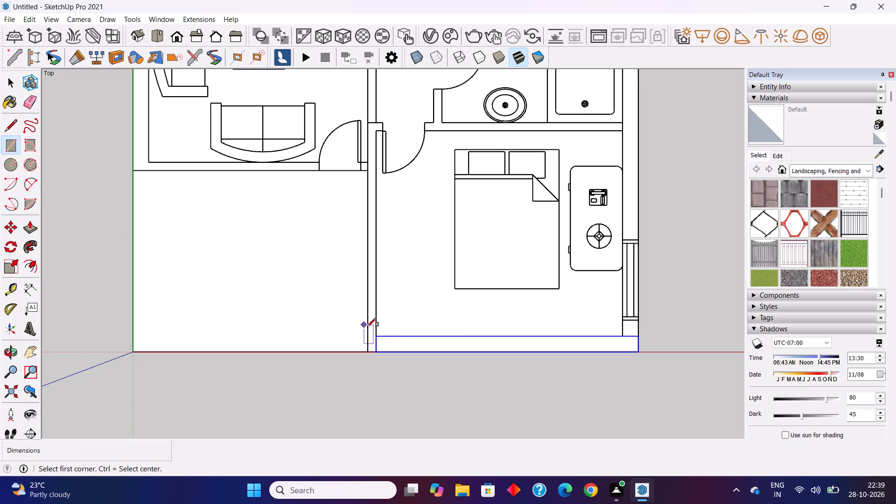
{"action": "left_click", "coordinate": [378, 350]}
{"action": "scroll", "coordinate": [384, 398], "scroll_direction": "down", "scroll_amount": 4}
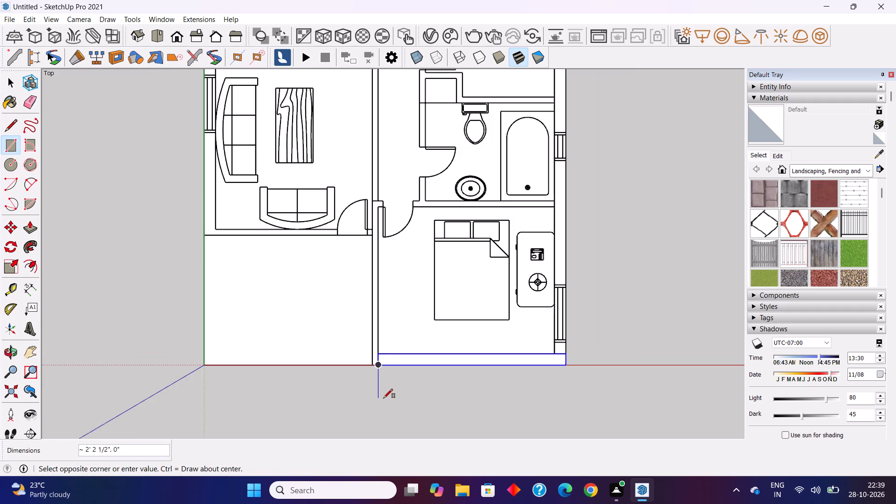
{"action": "scroll", "coordinate": [384, 398], "scroll_direction": "down", "scroll_amount": 4}
{"action": "scroll", "coordinate": [367, 317], "scroll_direction": "down", "scroll_amount": 3}
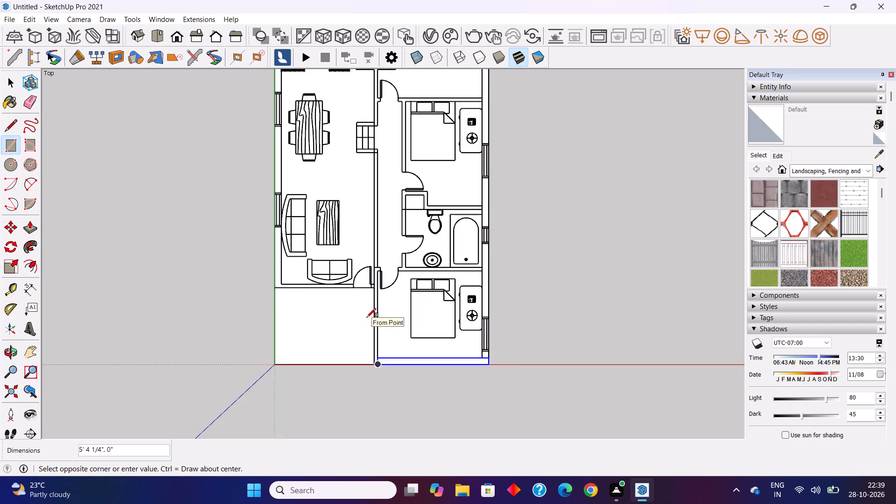
{"action": "scroll", "coordinate": [367, 317], "scroll_direction": "down", "scroll_amount": 1}
{"action": "scroll", "coordinate": [371, 279], "scroll_direction": "down", "scroll_amount": 3}
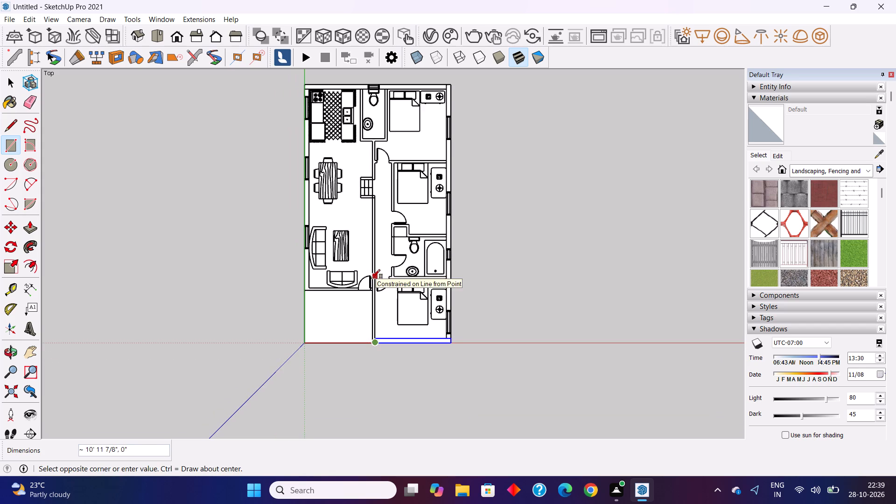
{"action": "scroll", "coordinate": [374, 212], "scroll_direction": "up", "scroll_amount": 2}
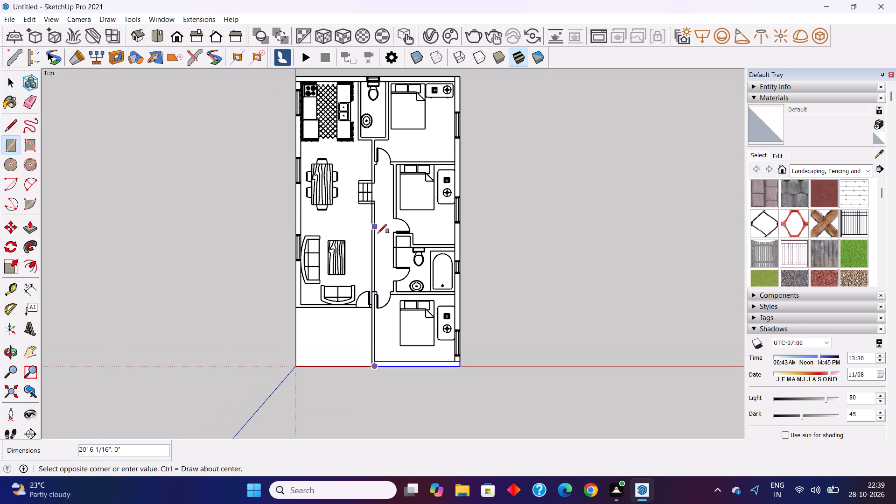
{"action": "scroll", "coordinate": [379, 298], "scroll_direction": "up", "scroll_amount": 8}
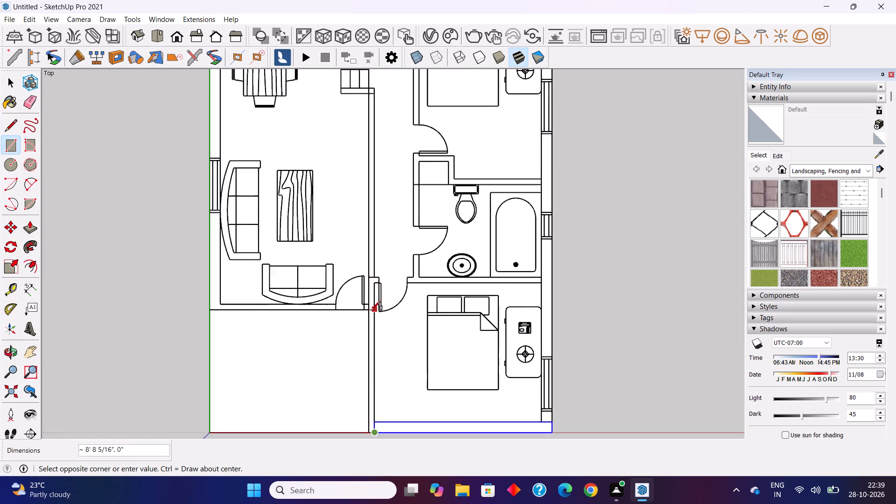
{"action": "scroll", "coordinate": [371, 310], "scroll_direction": "up", "scroll_amount": 9}
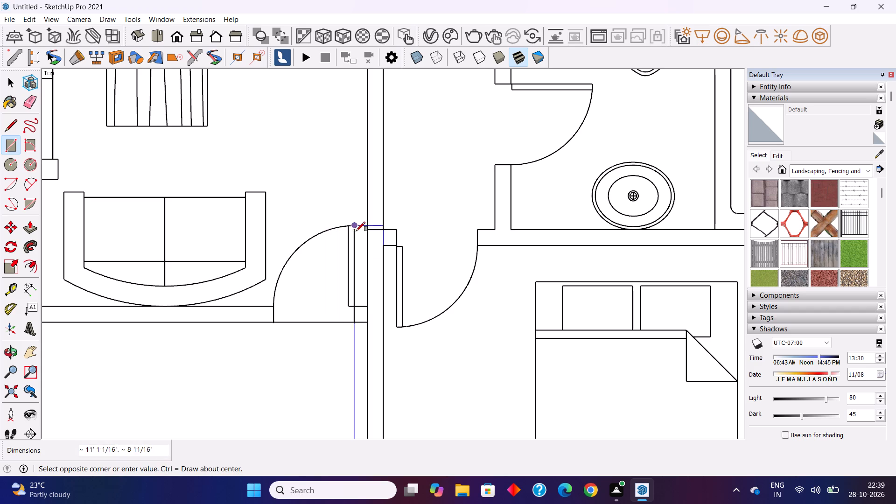
{"action": "scroll", "coordinate": [390, 294], "scroll_direction": "down", "scroll_amount": 15}
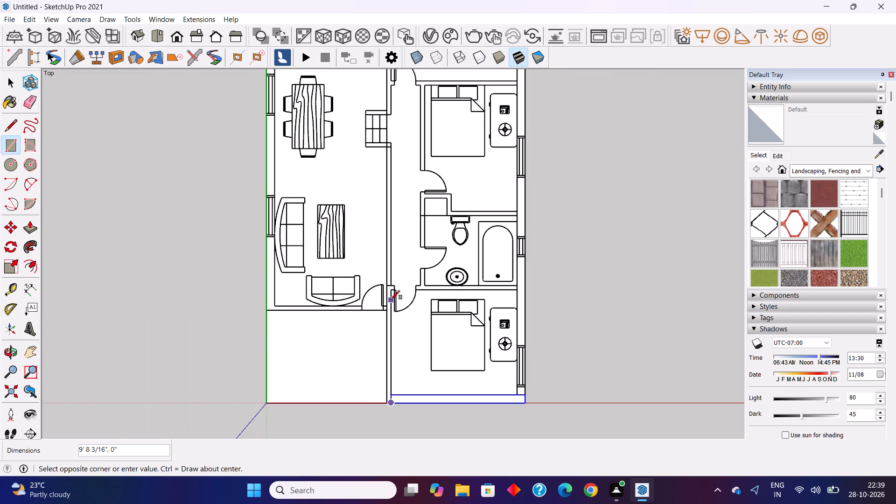
{"action": "scroll", "coordinate": [391, 300], "scroll_direction": "up", "scroll_amount": 2}
{"action": "scroll", "coordinate": [391, 300], "scroll_direction": "down", "scroll_amount": 3}
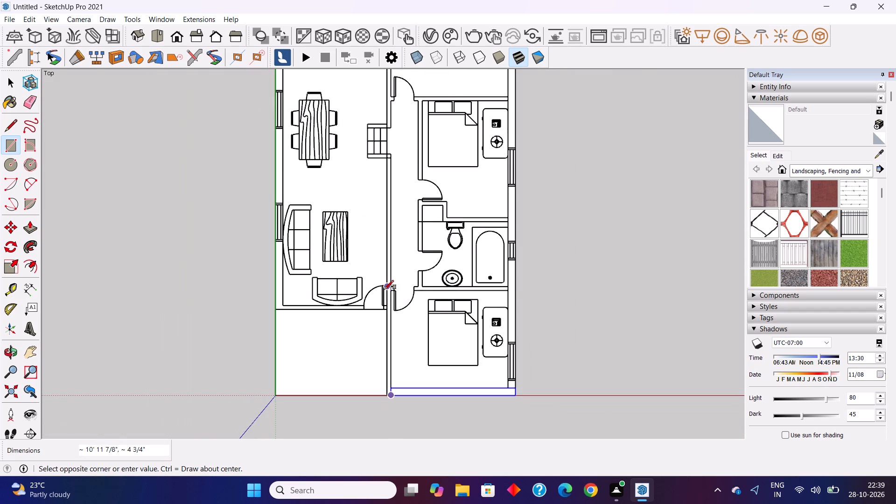
{"action": "scroll", "coordinate": [385, 289], "scroll_direction": "up", "scroll_amount": 8}
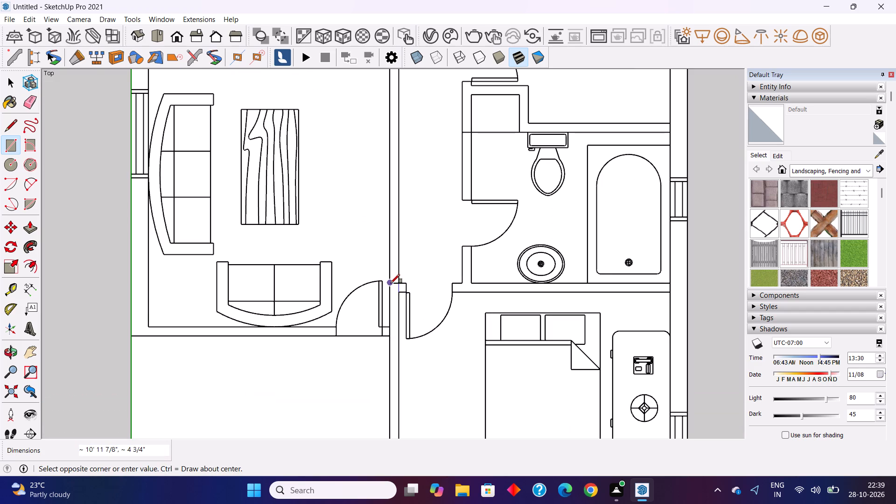
{"action": "left_click", "coordinate": [390, 284]}
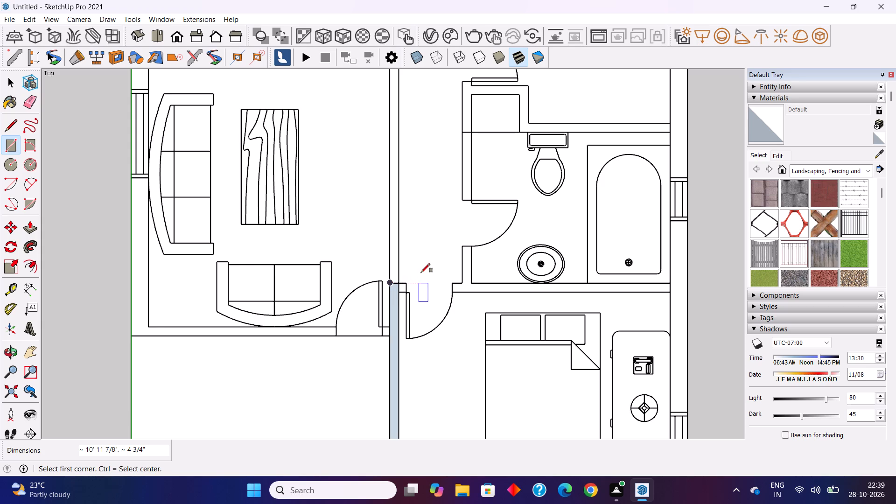
Make the rectangle over the wall between the end bedroom and the porch area into a group.
{"action": "key", "text": "space"}
{"action": "double_click", "coordinate": [397, 295]}
{"action": "right_click", "coordinate": [397, 295]}
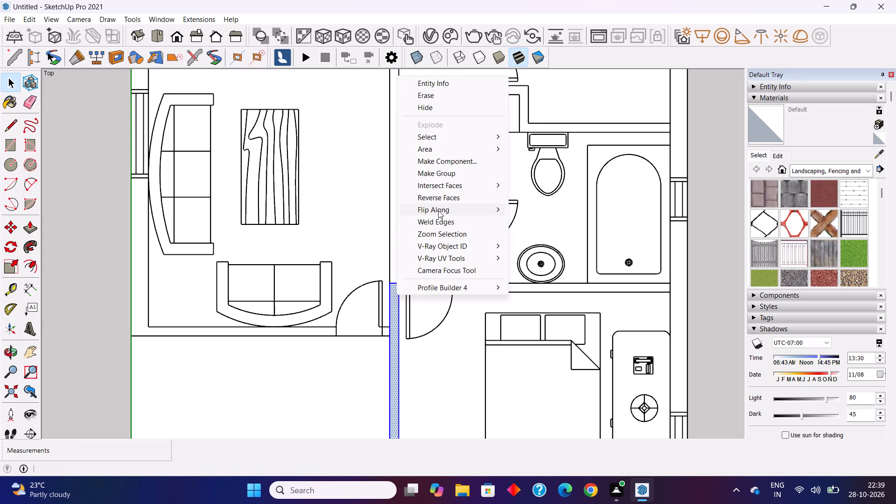
{"action": "left_click", "coordinate": [440, 176]}
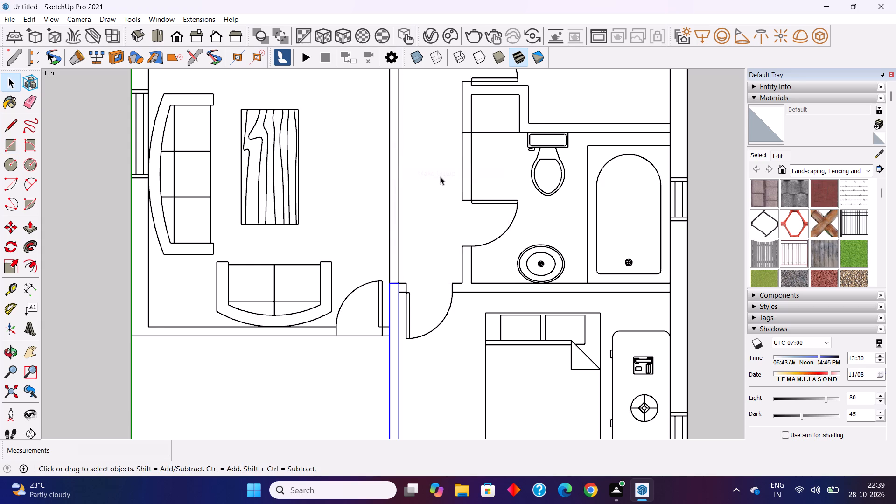
Draw a rectangle about 22' 4 1/2" by 4 3/4" over the wall between the living-dining area and the corridor, ending at the small bathroom.
{"action": "left_click", "coordinate": [12, 145]}
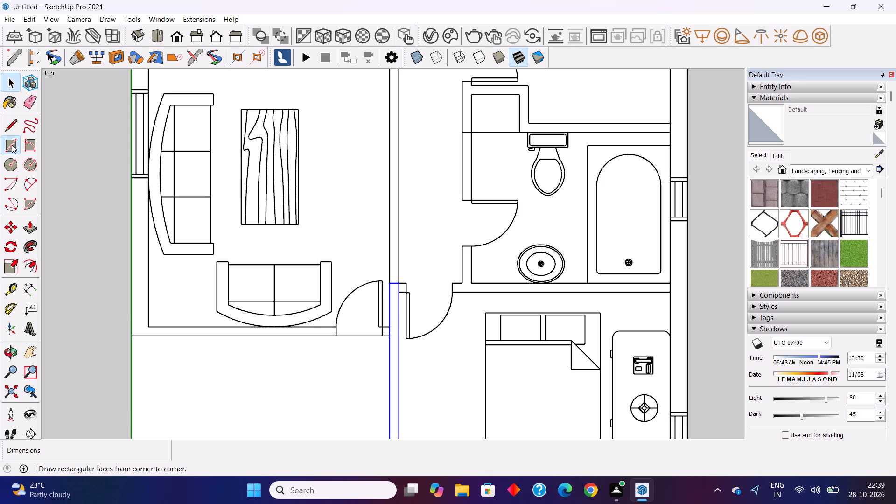
{"action": "left_click", "coordinate": [399, 280]}
{"action": "scroll", "coordinate": [421, 369], "scroll_direction": "down", "scroll_amount": 9}
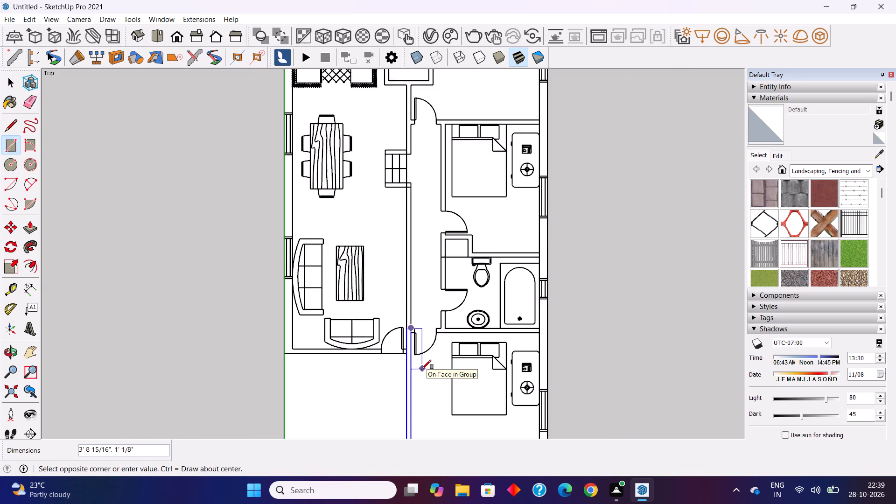
{"action": "scroll", "coordinate": [422, 369], "scroll_direction": "down", "scroll_amount": 3}
{"action": "scroll", "coordinate": [407, 176], "scroll_direction": "up", "scroll_amount": 2}
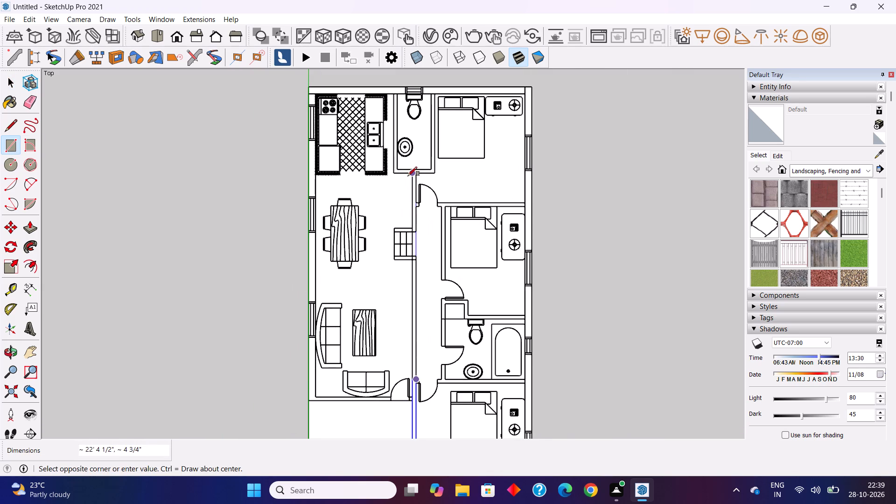
{"action": "scroll", "coordinate": [409, 174], "scroll_direction": "up", "scroll_amount": 16}
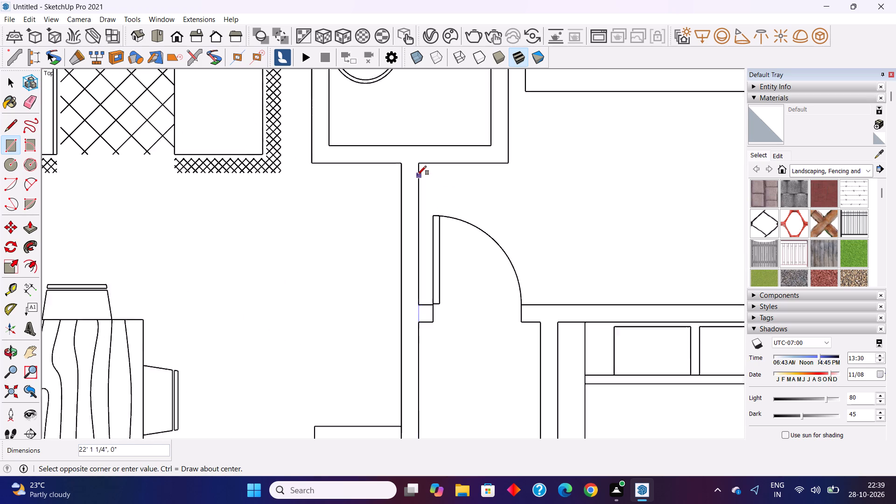
{"action": "left_click", "coordinate": [401, 162]}
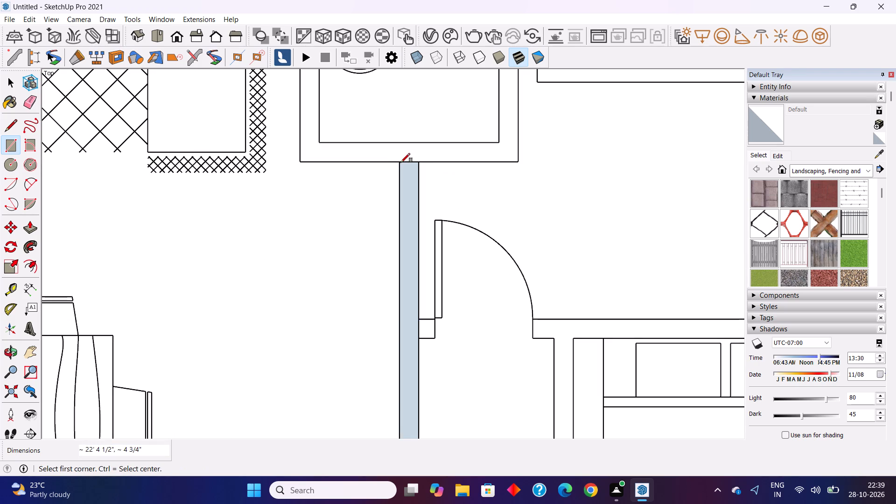
Make the rectangle over the wall between the living-dining area and the corridor, including its edges, into a group.
{"action": "key", "text": "space"}
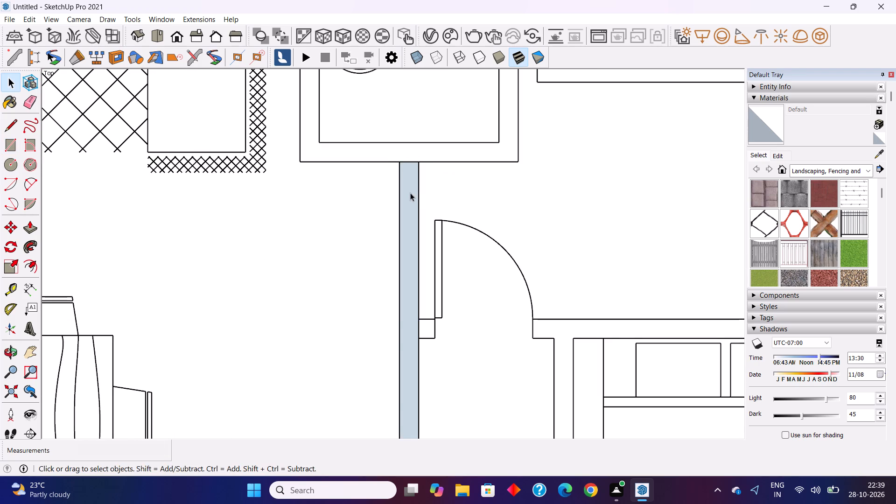
{"action": "double_click", "coordinate": [410, 193]}
{"action": "right_click", "coordinate": [410, 193]}
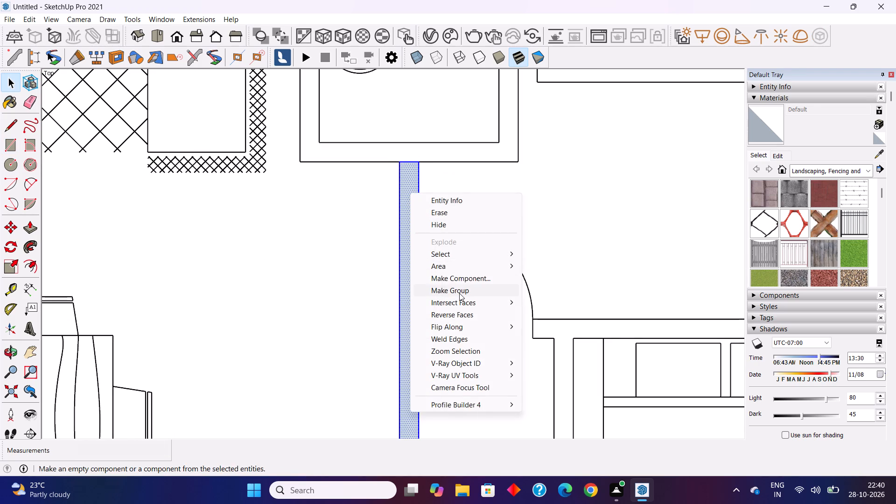
{"action": "left_click", "coordinate": [459, 293]}
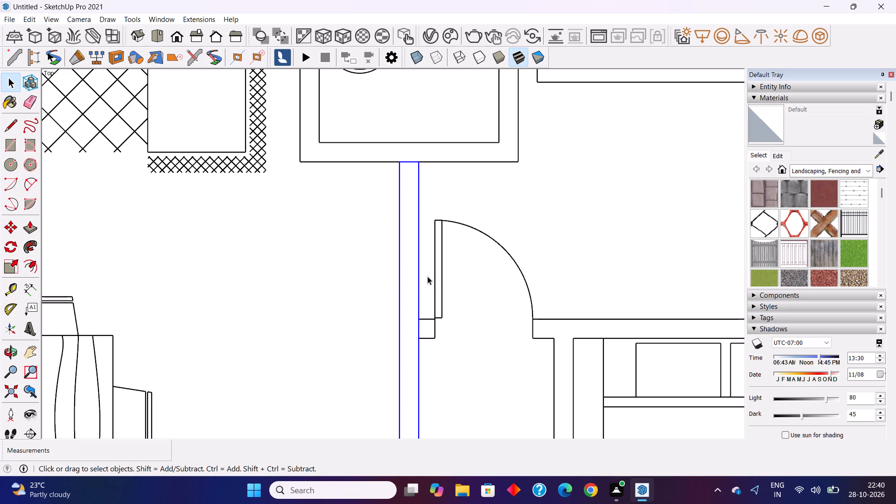
Draw a rectangle about 4' 13/16" by 4 3/4" over the small bathroom's wall where the corridor wall meets it.
{"action": "scroll", "coordinate": [427, 276], "scroll_direction": "down", "scroll_amount": 4}
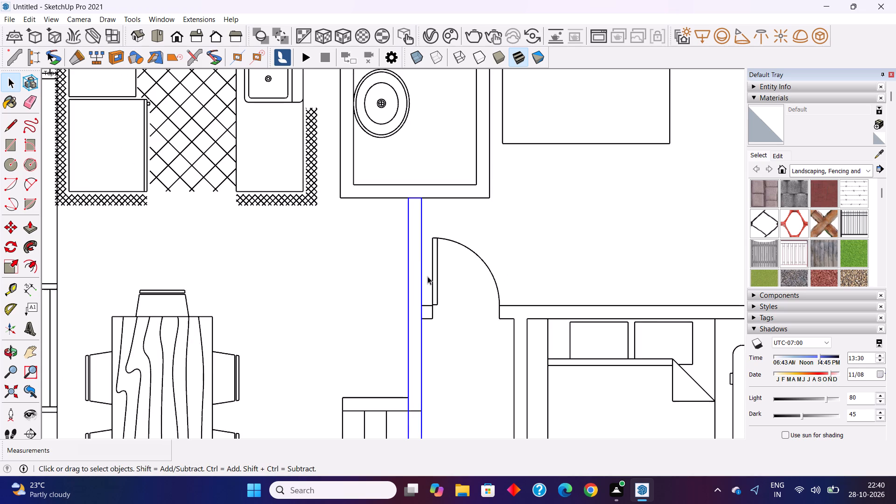
{"action": "scroll", "coordinate": [423, 266], "scroll_direction": "down", "scroll_amount": 5}
{"action": "scroll", "coordinate": [398, 231], "scroll_direction": "down", "scroll_amount": 7}
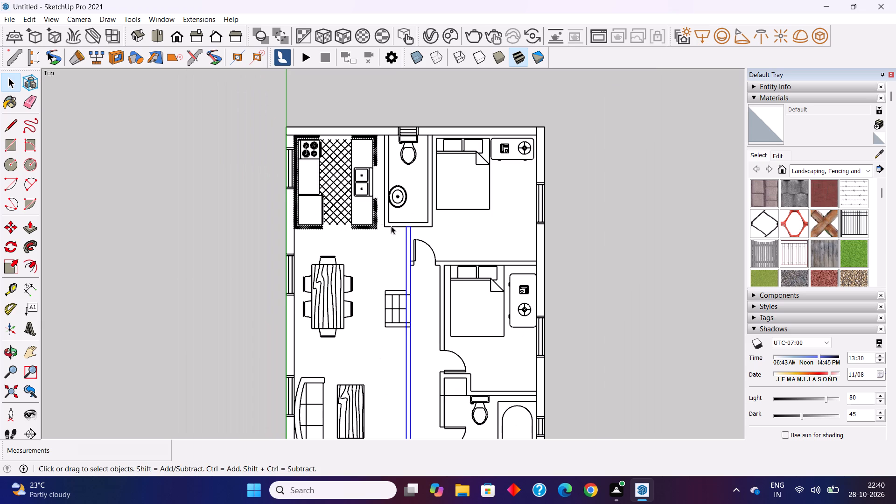
{"action": "left_click", "coordinate": [13, 143]}
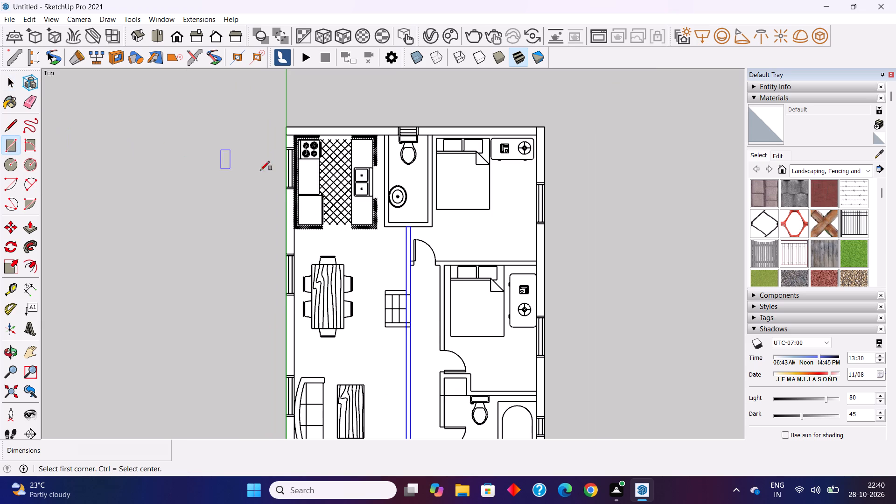
{"action": "scroll", "coordinate": [395, 190], "scroll_direction": "up", "scroll_amount": 3}
{"action": "scroll", "coordinate": [426, 212], "scroll_direction": "up", "scroll_amount": 6}
{"action": "scroll", "coordinate": [448, 245], "scroll_direction": "up", "scroll_amount": 3}
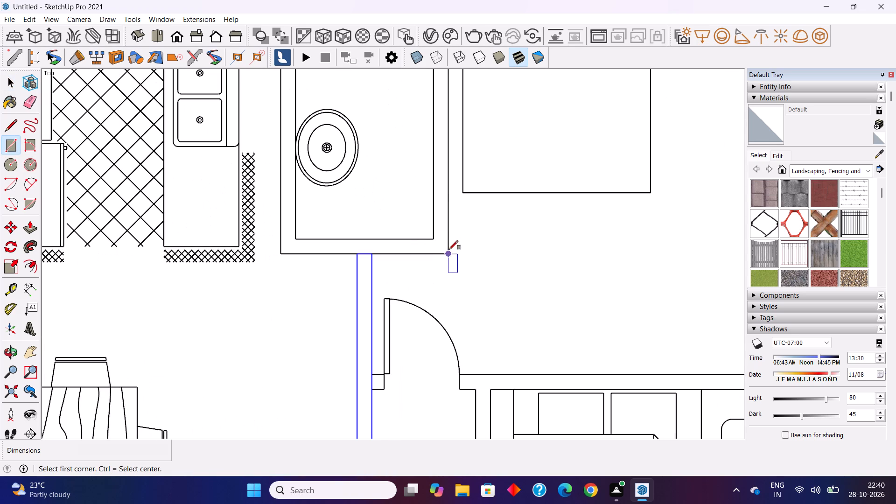
{"action": "left_click", "coordinate": [449, 253]}
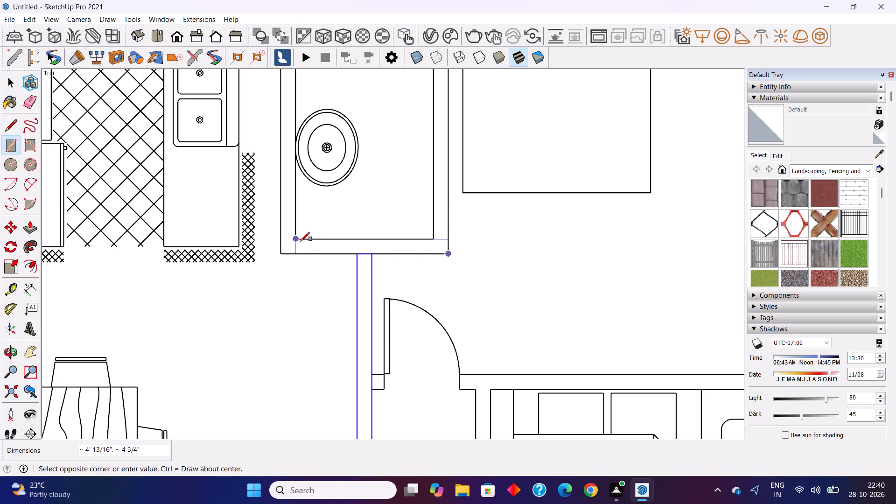
{"action": "left_click", "coordinate": [295, 241]}
Make the rectangle over the small bathroom's corridor-end wall, including its face and edges, into a group.
{"action": "key", "text": "space"}
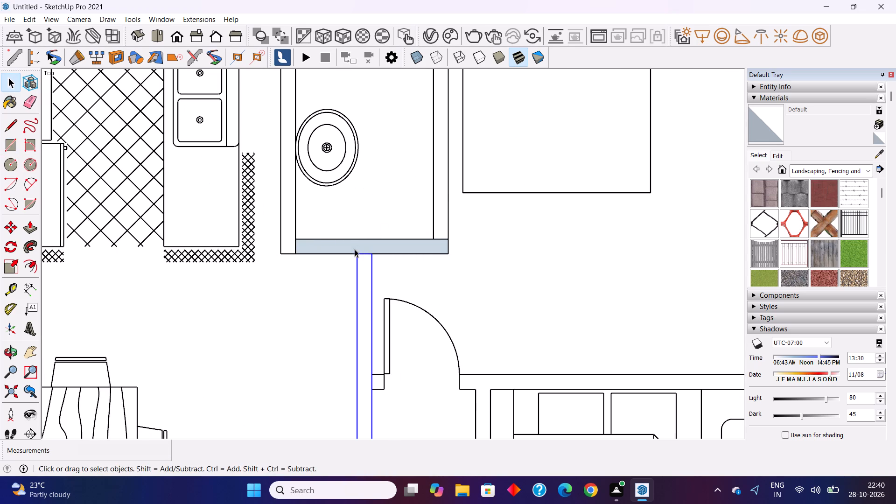
{"action": "double_click", "coordinate": [352, 247]}
{"action": "right_click", "coordinate": [352, 247]}
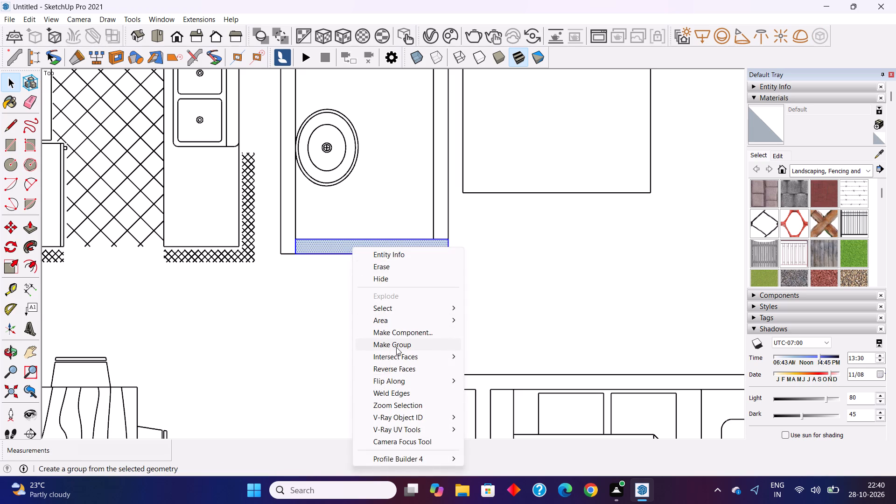
{"action": "left_click", "coordinate": [396, 347]}
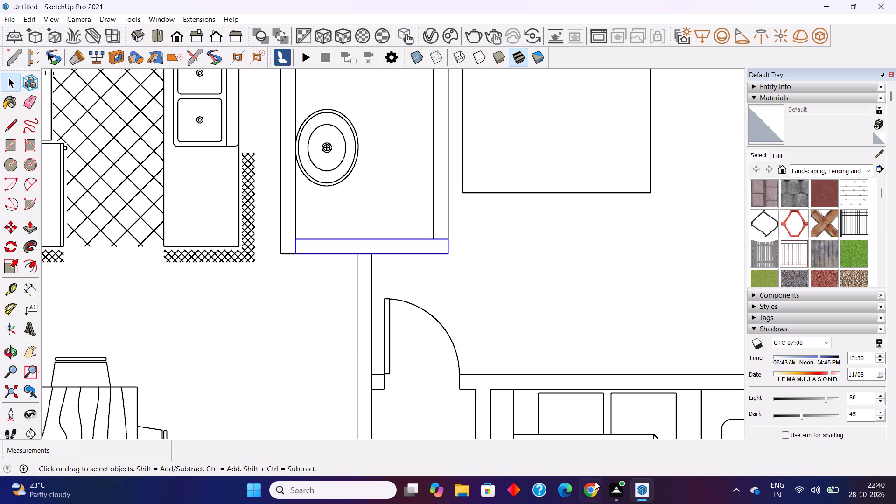
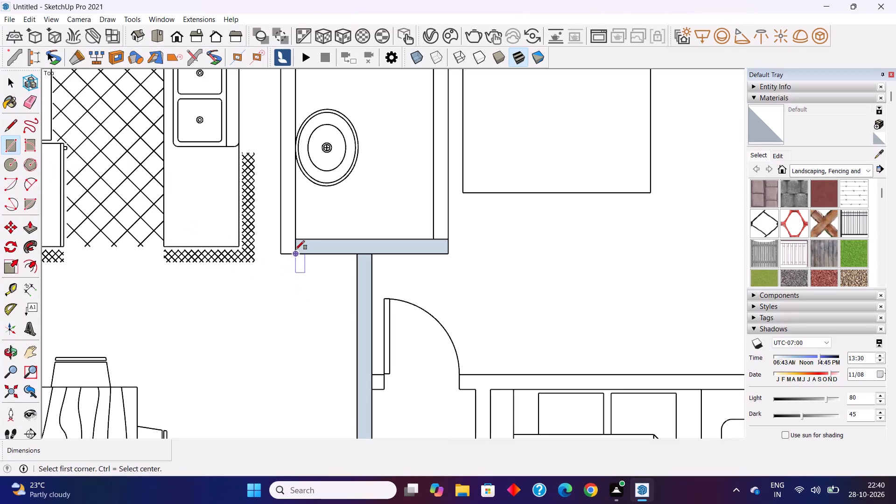
Draw a rectangle about 8' 7 1/8" by 4 3/4" over the small bathroom's wall on the kitchen side, up to the exterior wall.
{"action": "left_click", "coordinate": [297, 251]}
{"action": "scroll", "coordinate": [304, 348], "scroll_direction": "down", "scroll_amount": 4}
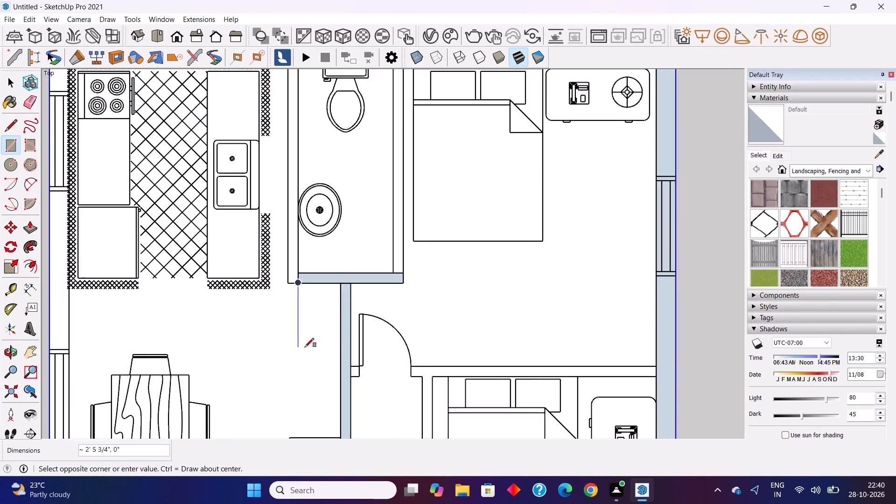
{"action": "scroll", "coordinate": [305, 347], "scroll_direction": "down", "scroll_amount": 5}
{"action": "scroll", "coordinate": [292, 198], "scroll_direction": "up", "scroll_amount": 8}
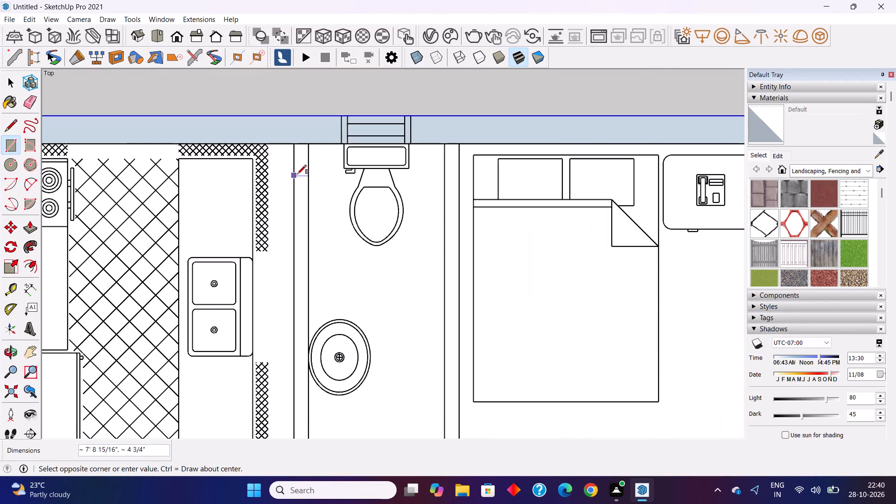
{"action": "left_click", "coordinate": [294, 145]}
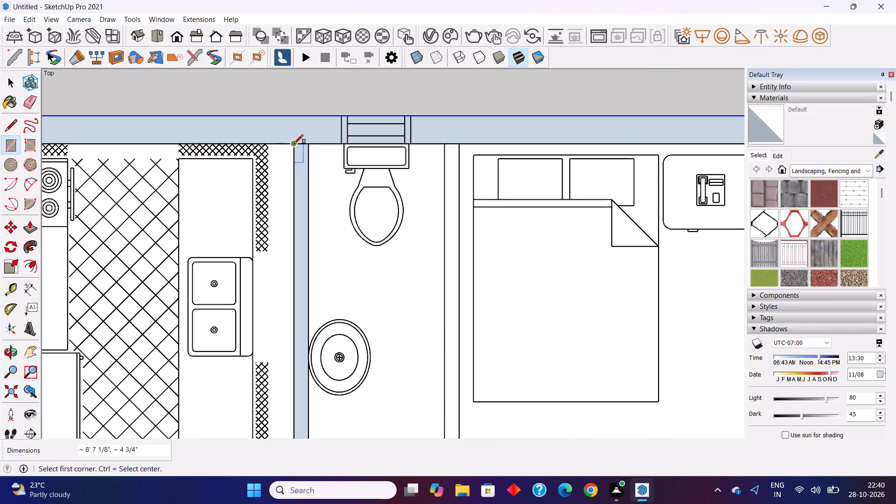
Make the rectangle over the small bathroom's kitchen-side wall, including its face and edges, into a group.
{"action": "key", "text": "space"}
{"action": "double_click", "coordinate": [302, 187]}
{"action": "right_click", "coordinate": [302, 187]}
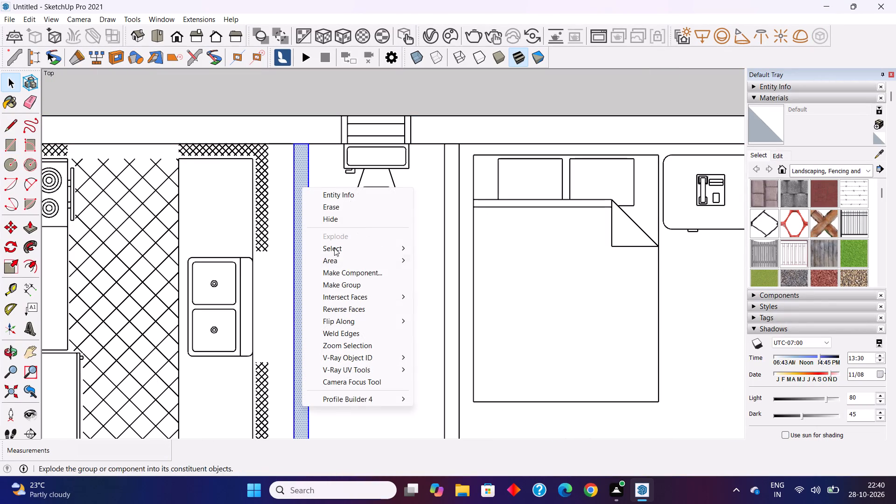
{"action": "left_click", "coordinate": [347, 284]}
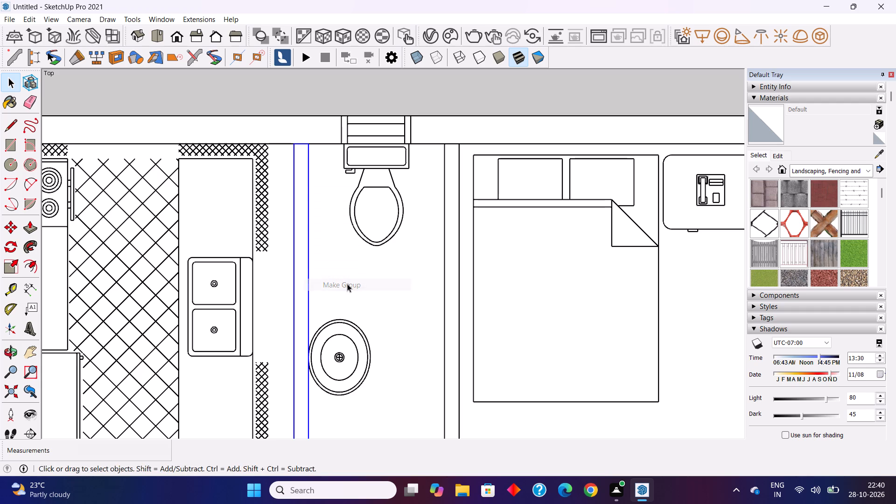
Draw a rectangle about 8' 2 7/16" by 4 3/4" over the wall between the small bathroom and the adjoining bedroom.
{"action": "left_click", "coordinate": [10, 146]}
{"action": "scroll", "coordinate": [297, 225], "scroll_direction": "down", "scroll_amount": 3}
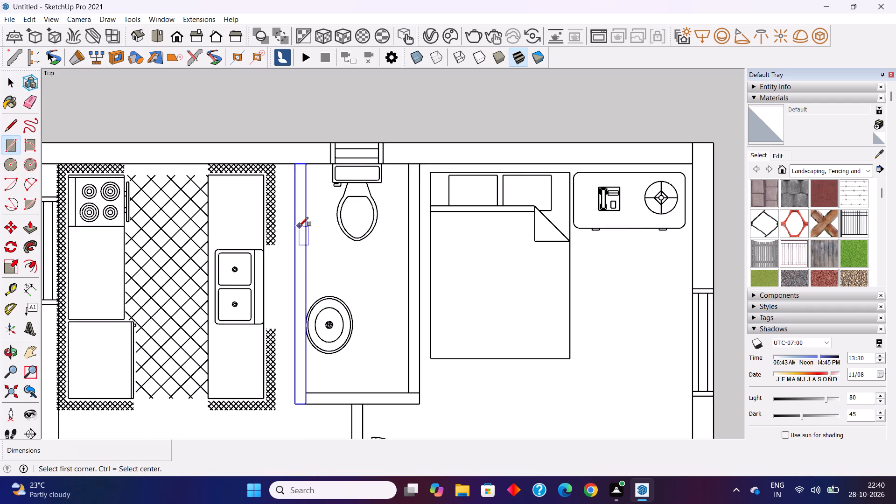
{"action": "scroll", "coordinate": [311, 235], "scroll_direction": "down", "scroll_amount": 1}
{"action": "scroll", "coordinate": [406, 372], "scroll_direction": "up", "scroll_amount": 1}
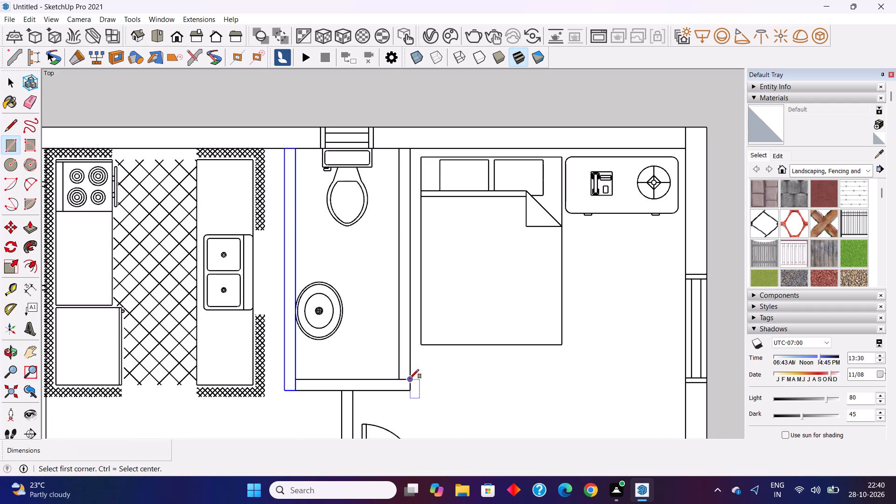
{"action": "left_click", "coordinate": [410, 378]}
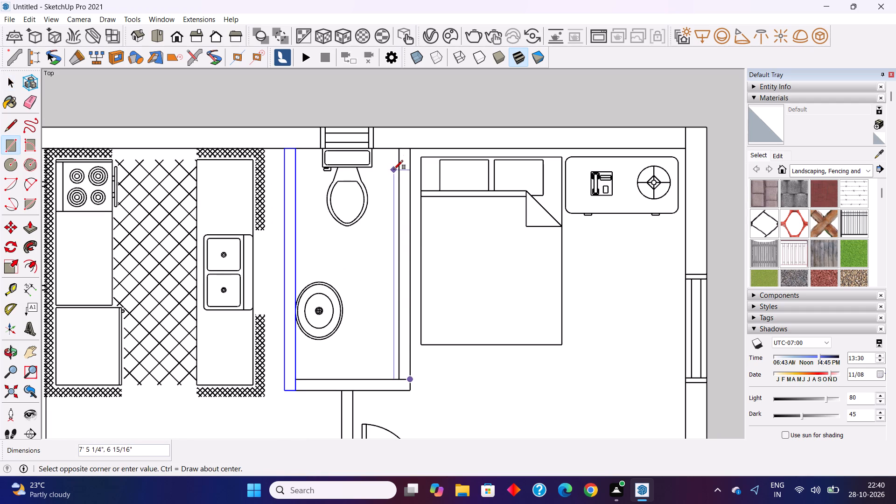
{"action": "left_click", "coordinate": [401, 149]}
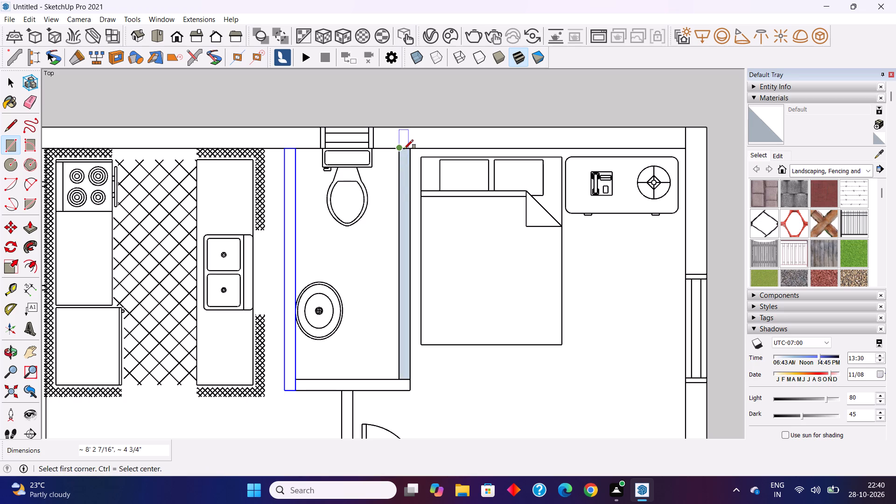
Make the rectangle over the wall between the small bathroom and the bedroom, including its edges, into a group.
{"action": "scroll", "coordinate": [413, 223], "scroll_direction": "down", "scroll_amount": 1}
{"action": "key", "text": "space"}
{"action": "scroll", "coordinate": [413, 231], "scroll_direction": "up", "scroll_amount": 3}
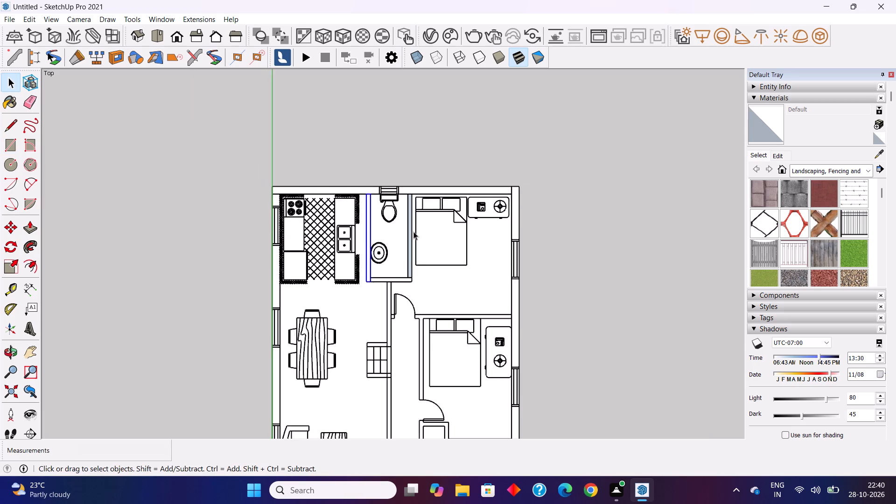
{"action": "scroll", "coordinate": [413, 233], "scroll_direction": "up", "scroll_amount": 11}
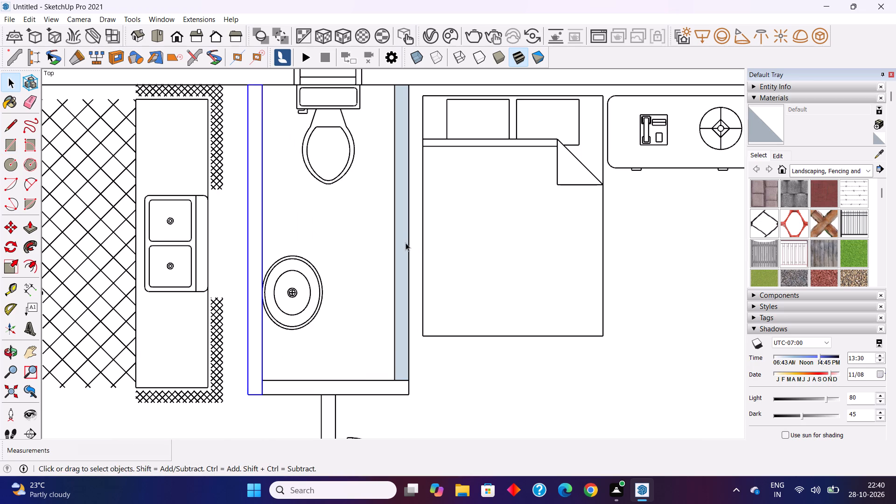
{"action": "double_click", "coordinate": [401, 241]}
{"action": "right_click", "coordinate": [401, 241]}
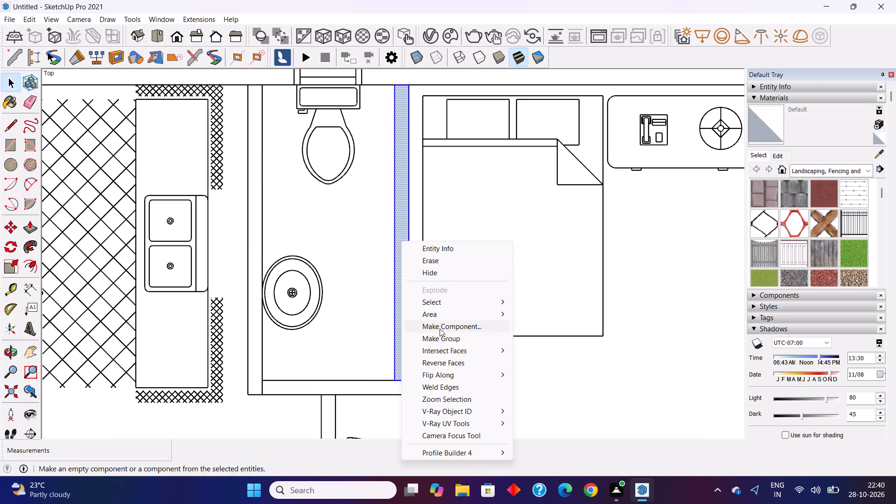
{"action": "left_click", "coordinate": [443, 336]}
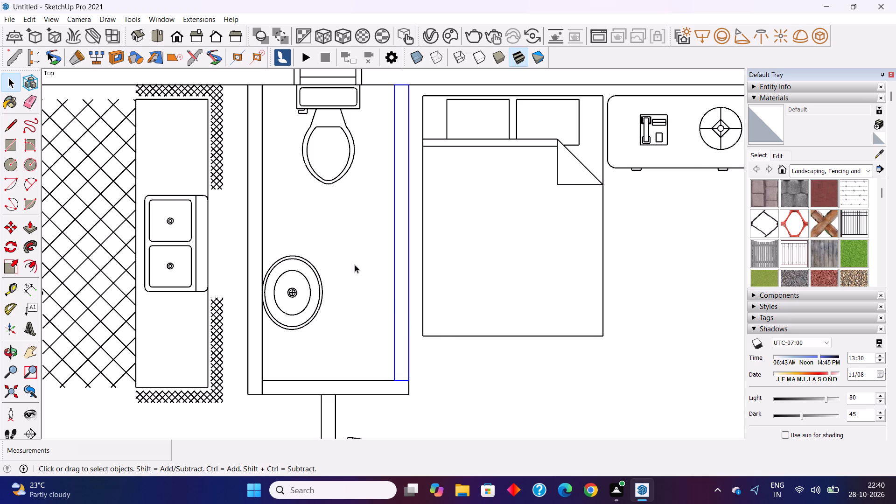
Draw a rectangle about 11' 9 3/4" by 4 3/4" over the wall between the two upper bedrooms, across the door opening to the corridor wall.
{"action": "scroll", "coordinate": [355, 265], "scroll_direction": "down", "scroll_amount": 8}
{"action": "scroll", "coordinate": [413, 196], "scroll_direction": "down", "scroll_amount": 9}
{"action": "scroll", "coordinate": [460, 284], "scroll_direction": "up", "scroll_amount": 2}
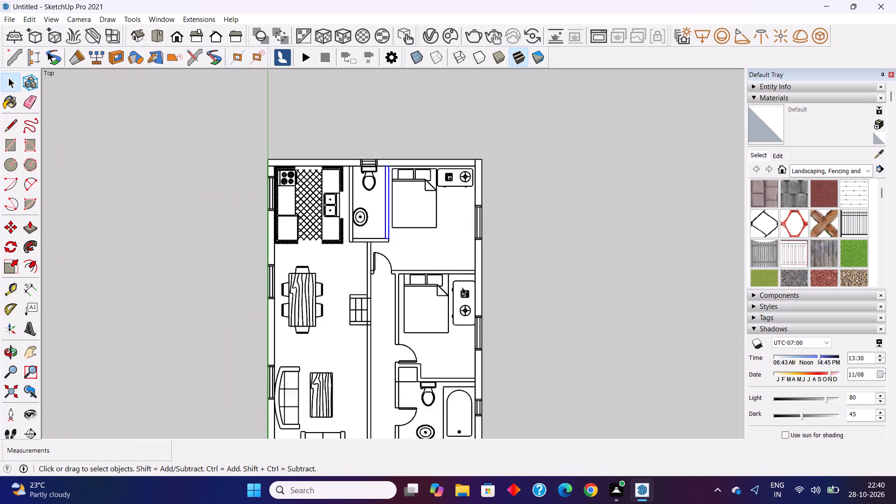
{"action": "scroll", "coordinate": [462, 287], "scroll_direction": "up", "scroll_amount": 5}
{"action": "scroll", "coordinate": [407, 275], "scroll_direction": "up", "scroll_amount": 3}
{"action": "scroll", "coordinate": [370, 274], "scroll_direction": "up", "scroll_amount": 2}
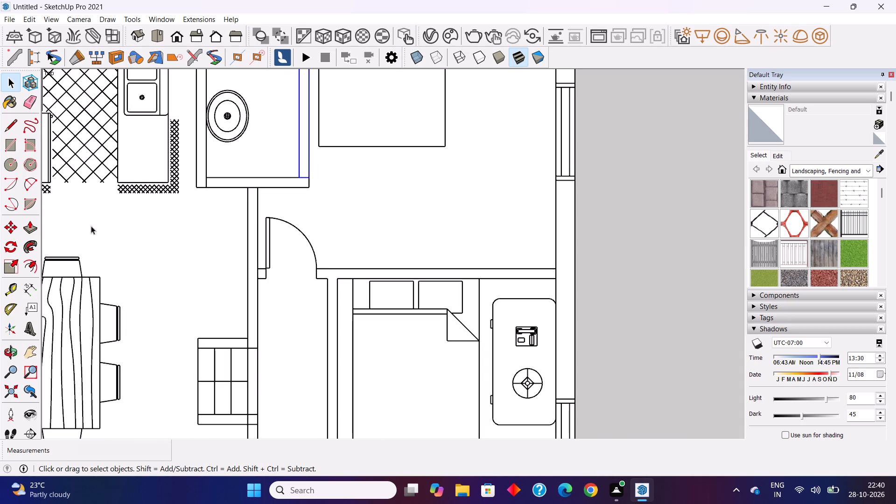
{"action": "left_click", "coordinate": [11, 141]}
{"action": "scroll", "coordinate": [500, 260], "scroll_direction": "up", "scroll_amount": 1}
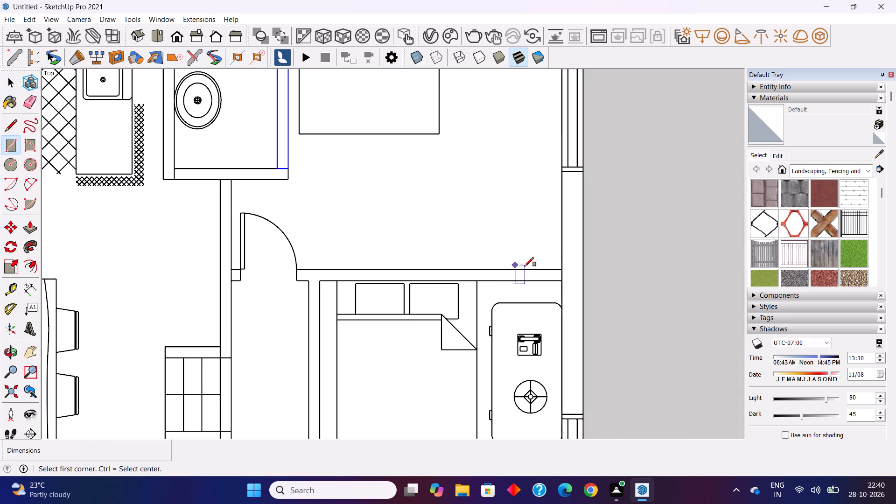
{"action": "left_click", "coordinate": [562, 271]}
{"action": "scroll", "coordinate": [283, 289], "scroll_direction": "up", "scroll_amount": 1}
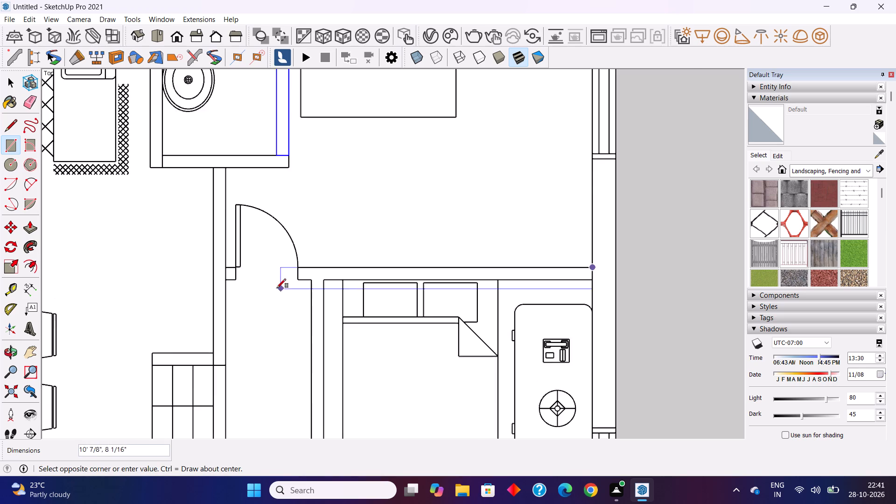
{"action": "scroll", "coordinate": [277, 288], "scroll_direction": "up", "scroll_amount": 2}
{"action": "scroll", "coordinate": [234, 276], "scroll_direction": "up", "scroll_amount": 1}
{"action": "left_click", "coordinate": [217, 276]}
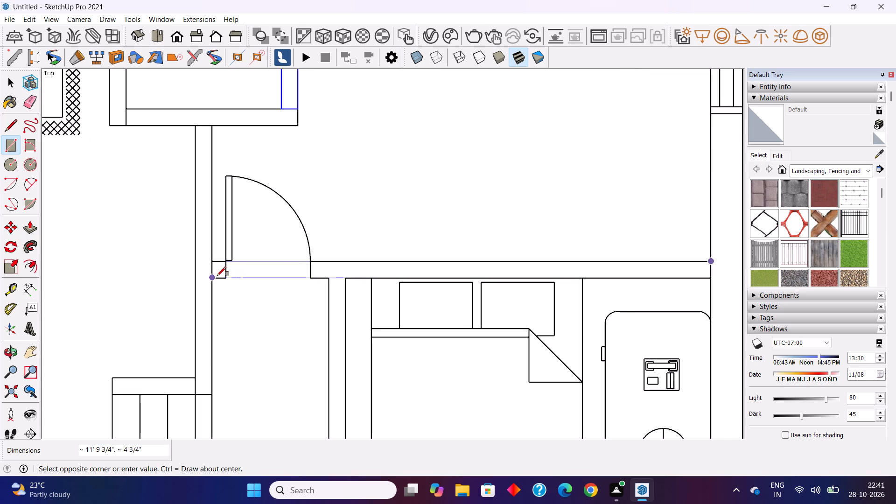
Make the rectangle over the wall between the two upper bedrooms, including its face and edges, into a group.
{"action": "key", "text": "space"}
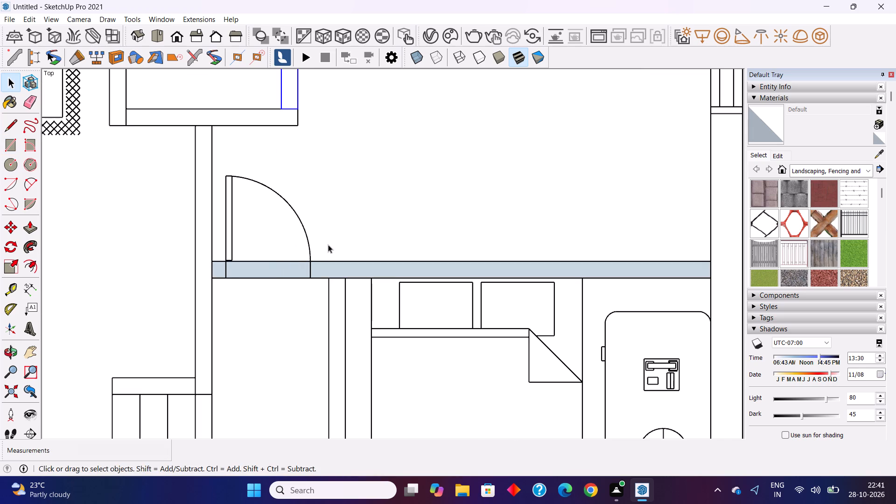
{"action": "double_click", "coordinate": [388, 270]}
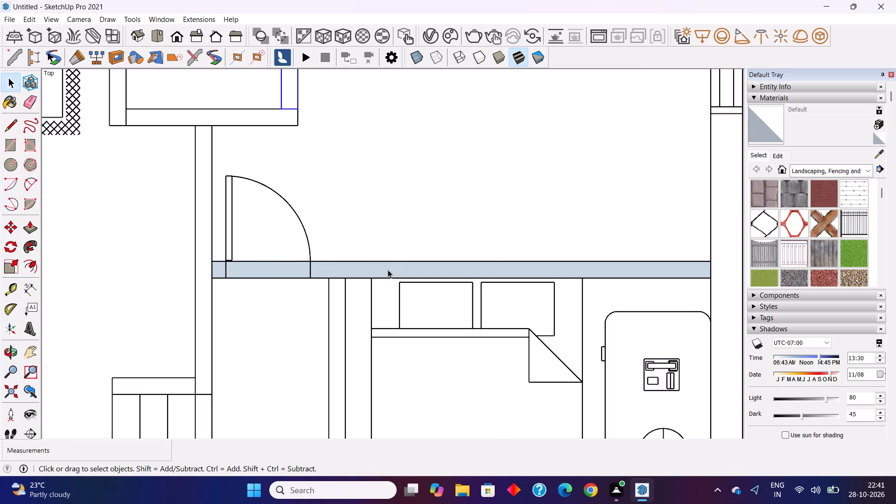
{"action": "right_click", "coordinate": [388, 270]}
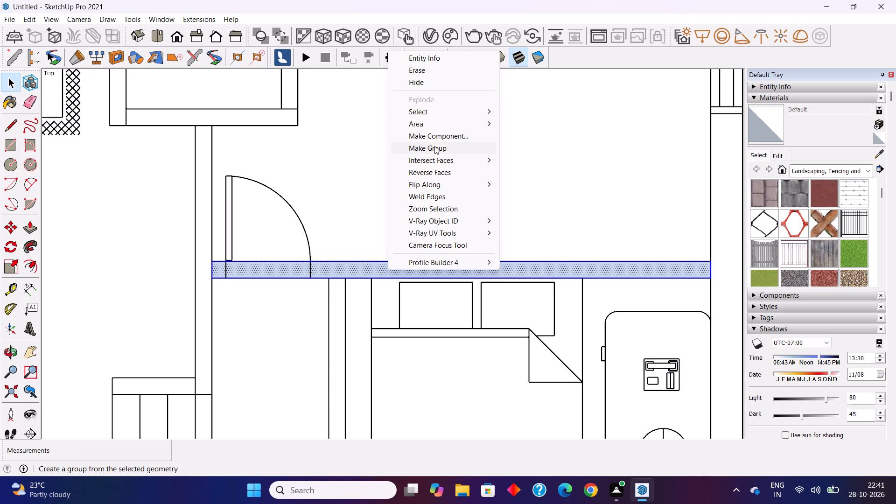
{"action": "left_click", "coordinate": [435, 146]}
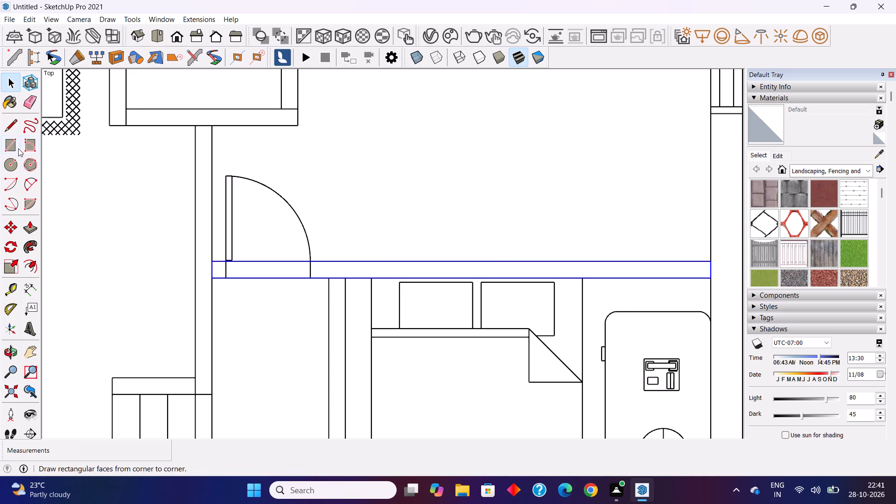
Draw a rectangle about 18' 9 3/16" by 4 3/4" over the corridor wall along the middle bedroom and large bathroom, across their door openings.
{"action": "left_click", "coordinate": [12, 145]}
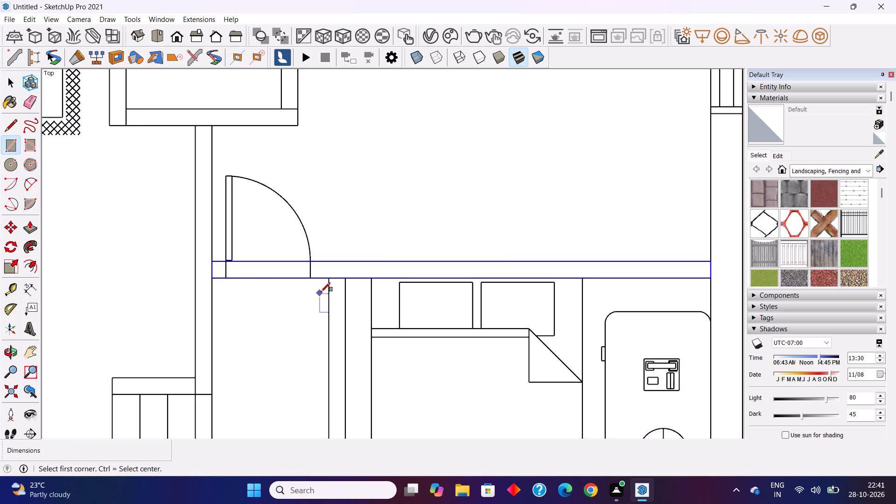
{"action": "left_click", "coordinate": [347, 279]}
{"action": "scroll", "coordinate": [347, 279], "scroll_direction": "down", "scroll_amount": 9}
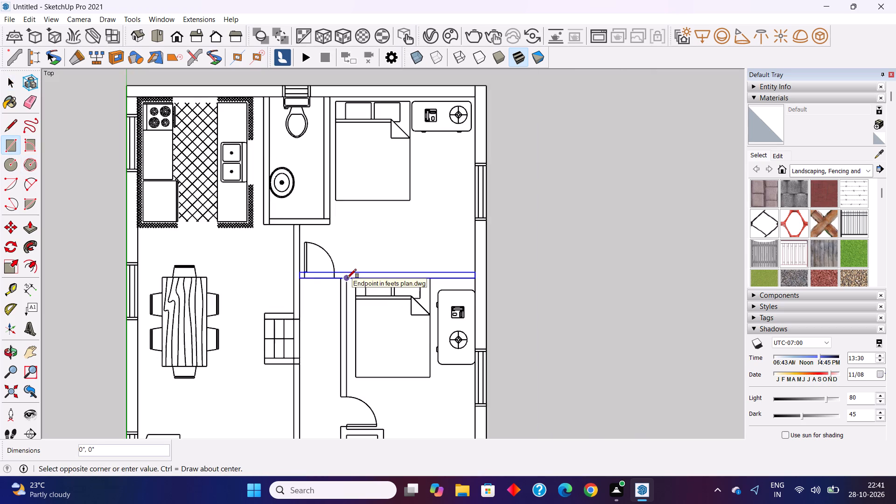
{"action": "scroll", "coordinate": [347, 278], "scroll_direction": "down", "scroll_amount": 12}
{"action": "scroll", "coordinate": [357, 363], "scroll_direction": "up", "scroll_amount": 4}
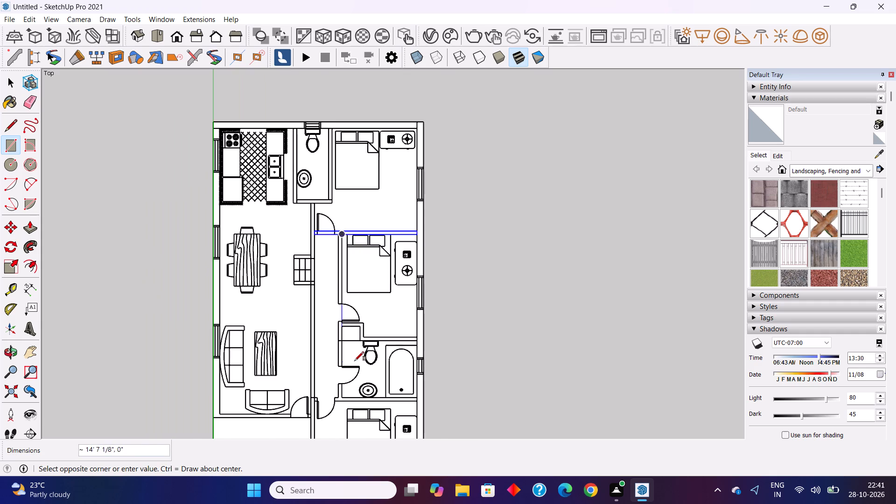
{"action": "scroll", "coordinate": [354, 360], "scroll_direction": "up", "scroll_amount": 4}
{"action": "scroll", "coordinate": [336, 360], "scroll_direction": "down", "scroll_amount": 4}
{"action": "scroll", "coordinate": [342, 426], "scroll_direction": "up", "scroll_amount": 4}
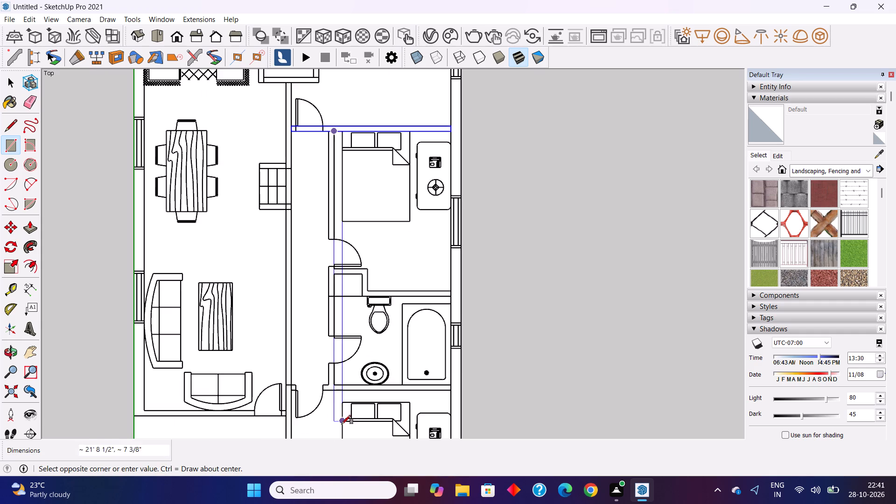
{"action": "scroll", "coordinate": [339, 417], "scroll_direction": "up", "scroll_amount": 7}
{"action": "scroll", "coordinate": [326, 367], "scroll_direction": "up", "scroll_amount": 6}
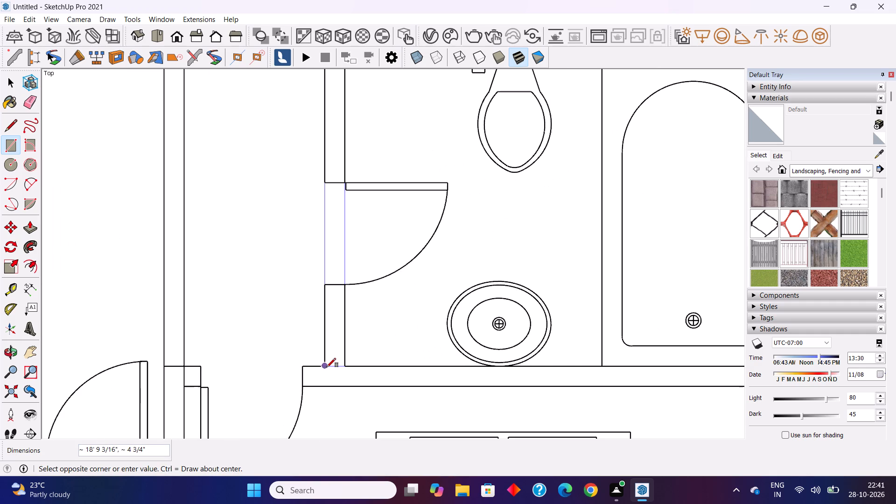
{"action": "left_click", "coordinate": [327, 365]}
Make the rectangle over the corridor wall of the middle bedroom and large bathroom, including its edges, into a group.
{"action": "key", "text": "space"}
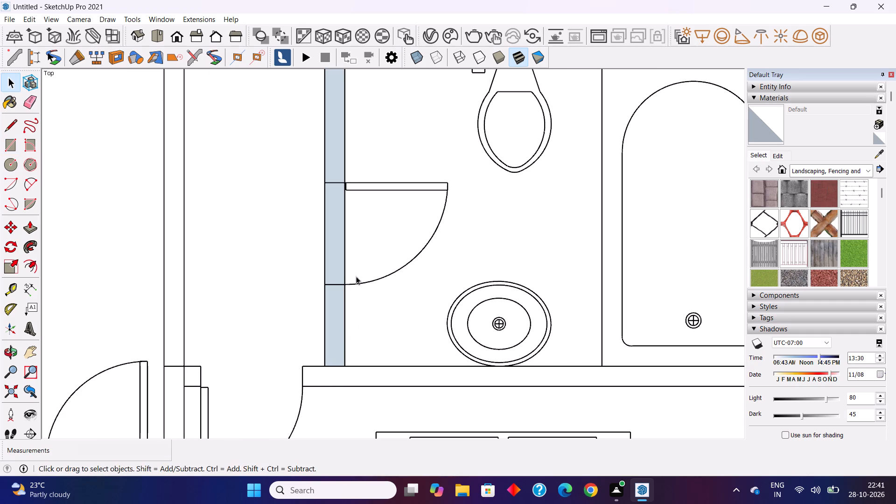
{"action": "double_click", "coordinate": [334, 252]}
{"action": "right_click", "coordinate": [334, 252]}
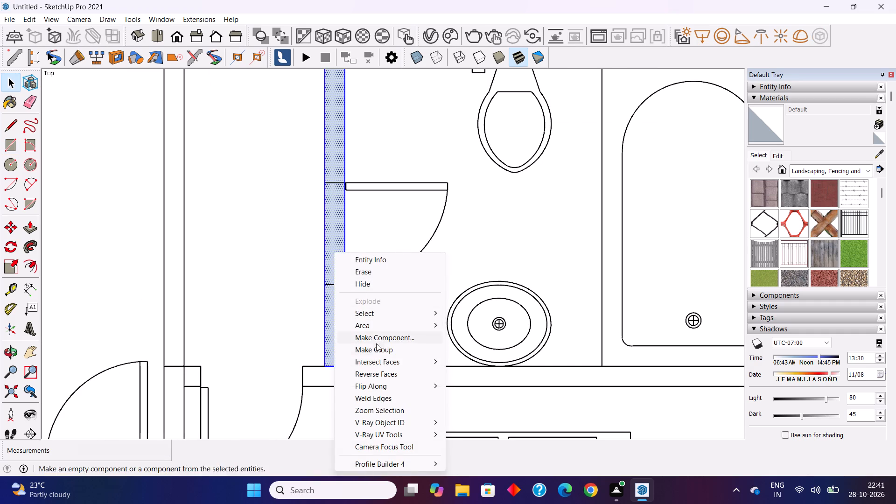
{"action": "left_click", "coordinate": [378, 352]}
Draw a rectangle about 11' 9 3/4" by 4 3/4" over the wall between the large bathroom and the lowest bedroom, across the door opening.
{"action": "scroll", "coordinate": [312, 298], "scroll_direction": "down", "scroll_amount": 8}
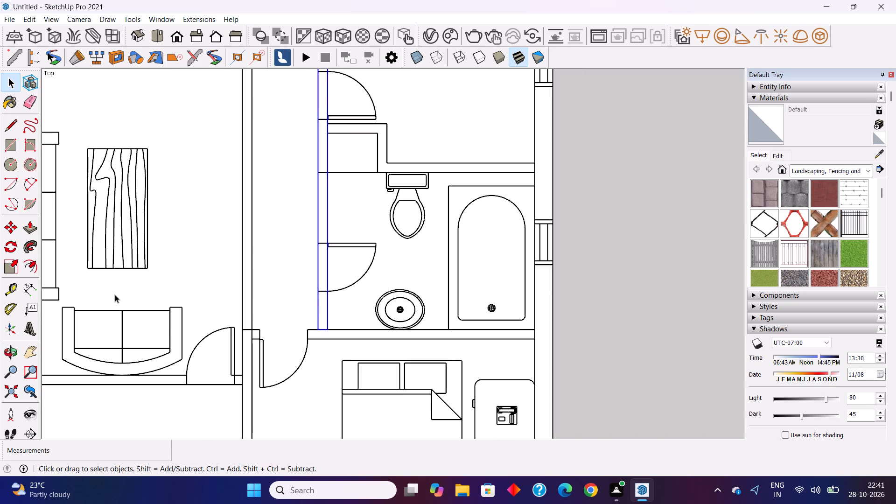
{"action": "left_click", "coordinate": [16, 148]}
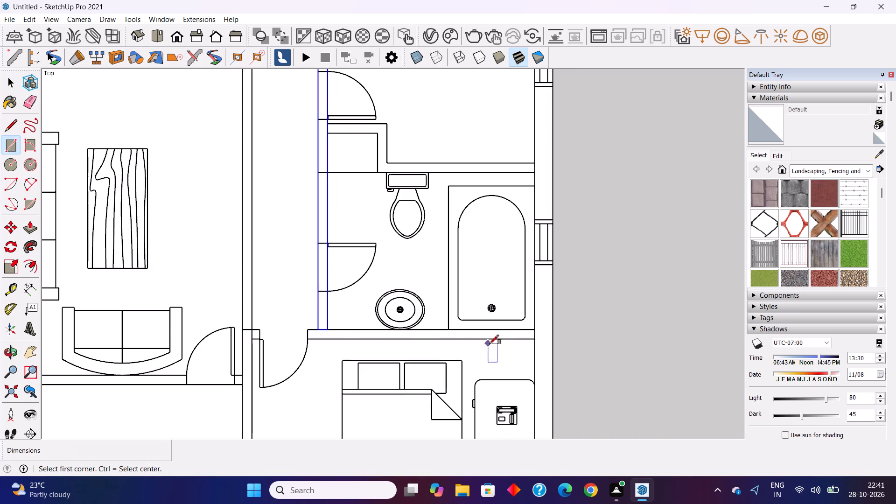
{"action": "left_click", "coordinate": [535, 343]}
{"action": "scroll", "coordinate": [261, 340], "scroll_direction": "up", "scroll_amount": 3}
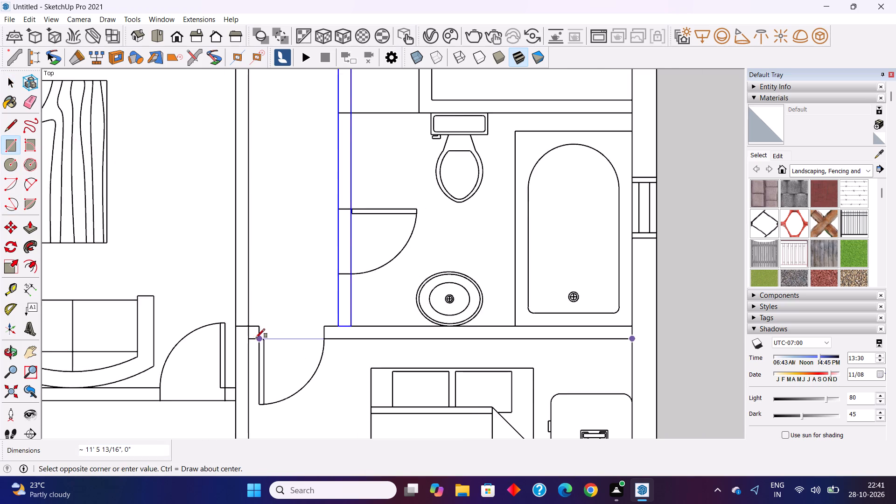
{"action": "scroll", "coordinate": [256, 338], "scroll_direction": "up", "scroll_amount": 2}
{"action": "left_click", "coordinate": [250, 323]}
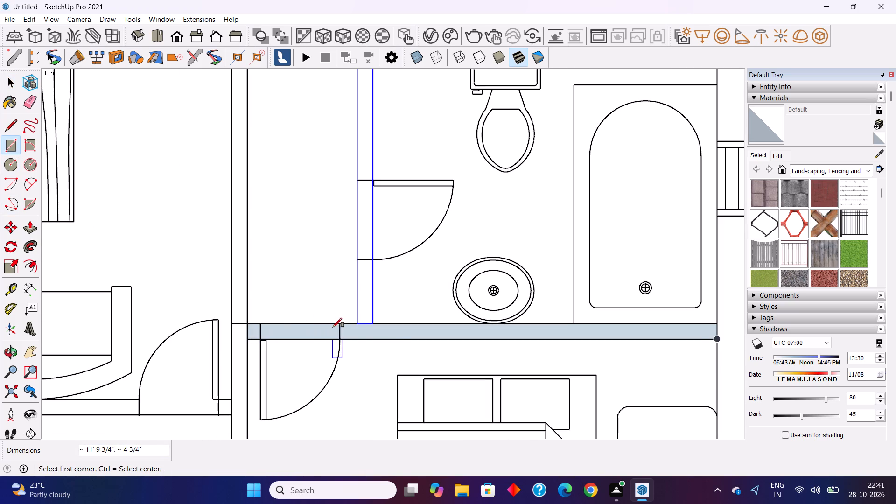
Make the rectangle over the wall between the large bathroom and the lowest bedroom, including its edges, into a group.
{"action": "key", "text": "space"}
{"action": "double_click", "coordinate": [398, 335]}
{"action": "right_click", "coordinate": [398, 335]}
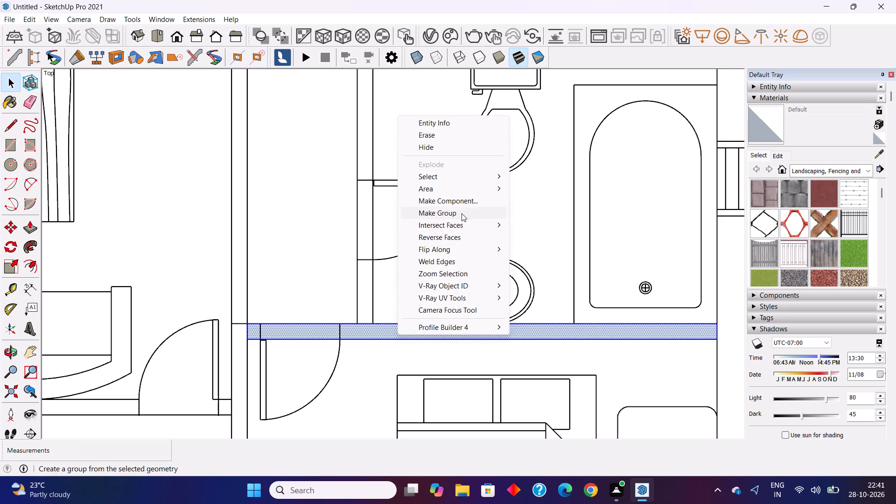
{"action": "left_click", "coordinate": [462, 212]}
{"action": "scroll", "coordinate": [353, 226], "scroll_direction": "down", "scroll_amount": 11}
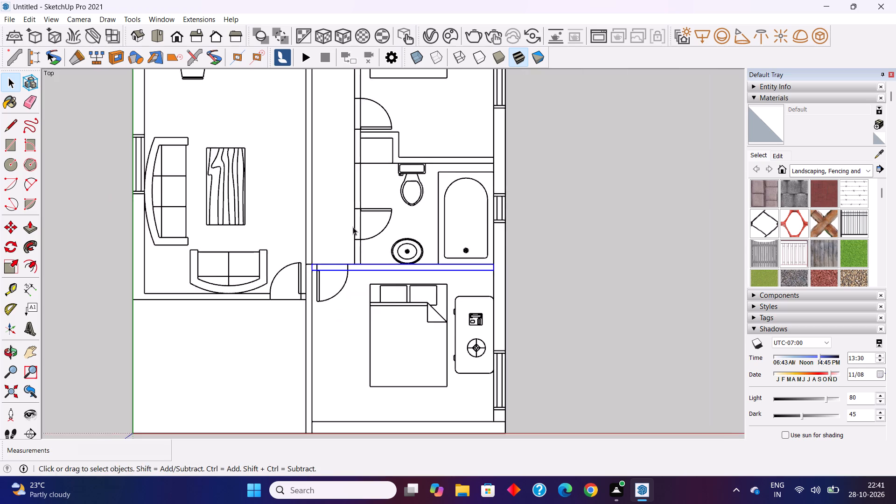
Draw a rectangle about 11' 3 1/16" by 4 3/4" over the wall between the living room and the open porch, across the entrance door.
{"action": "scroll", "coordinate": [353, 227], "scroll_direction": "down", "scroll_amount": 2}
{"action": "scroll", "coordinate": [380, 353], "scroll_direction": "up", "scroll_amount": 1}
{"action": "scroll", "coordinate": [395, 379], "scroll_direction": "down", "scroll_amount": 7}
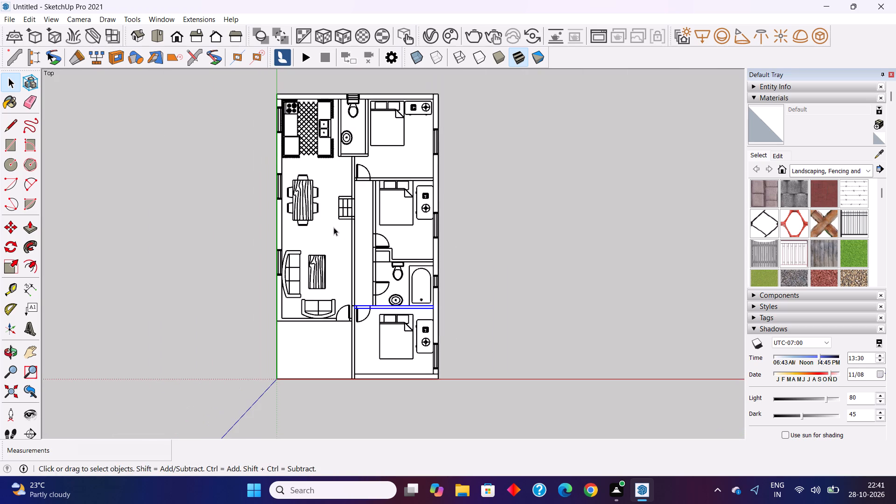
{"action": "scroll", "coordinate": [334, 227], "scroll_direction": "up", "scroll_amount": 1}
{"action": "scroll", "coordinate": [292, 336], "scroll_direction": "up", "scroll_amount": 8}
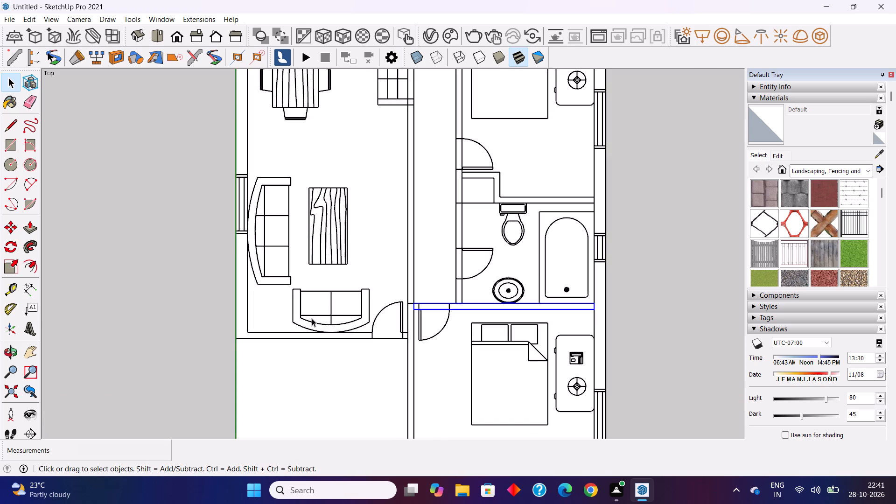
{"action": "scroll", "coordinate": [312, 318], "scroll_direction": "up", "scroll_amount": 2}
{"action": "left_click", "coordinate": [12, 141]}
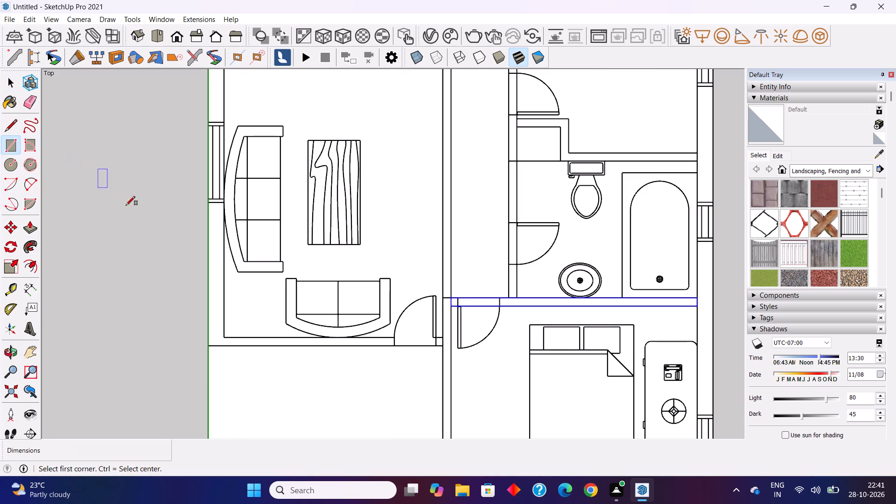
{"action": "scroll", "coordinate": [419, 330], "scroll_direction": "up", "scroll_amount": 2}
{"action": "left_click", "coordinate": [449, 341]}
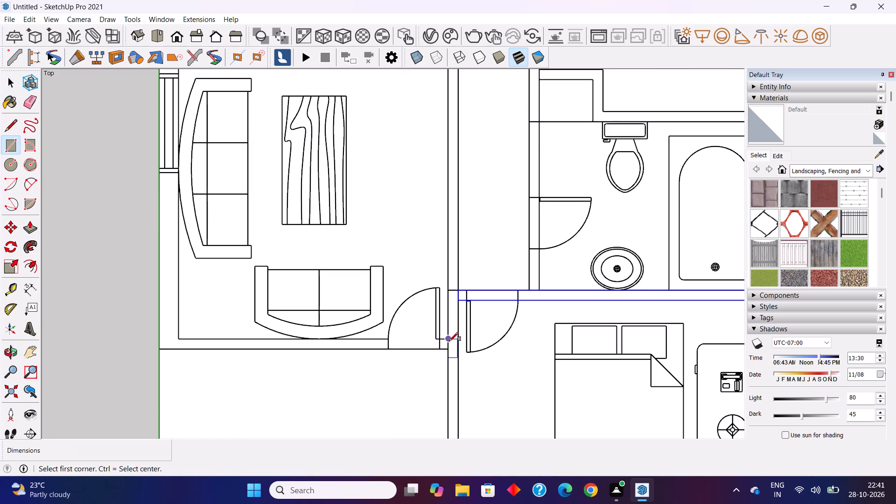
{"action": "left_click", "coordinate": [162, 349]}
{"action": "key", "text": "space"}
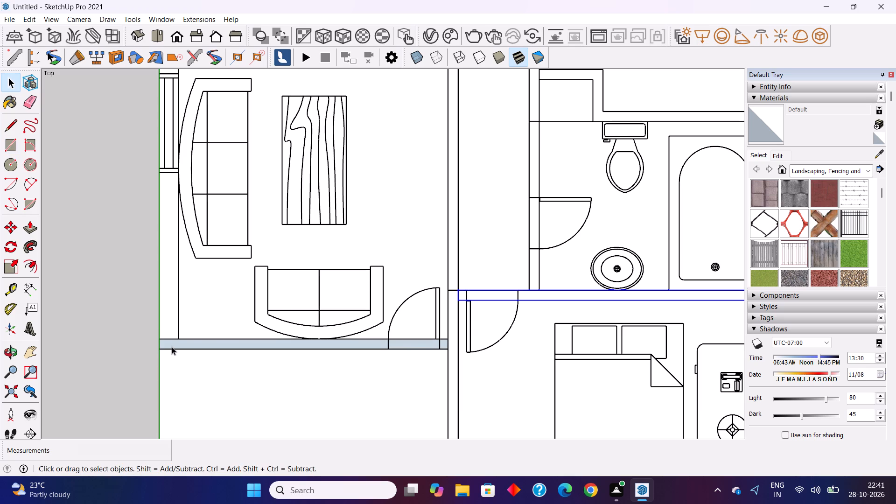
Make the rectangle over the wall between the living room and the open porch, including its edges, into a group.
{"action": "double_click", "coordinate": [172, 346]}
{"action": "right_click", "coordinate": [172, 346]}
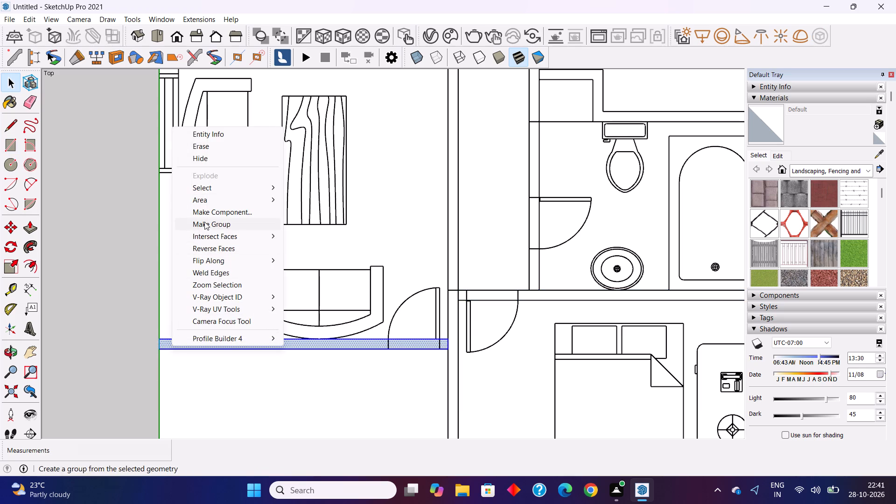
{"action": "left_click", "coordinate": [204, 222]}
Draw a rectangle about 32' 10 1/2" by 9 1/16" over the long outer wall along the living, dining and kitchen areas, across its windows.
{"action": "left_click", "coordinate": [9, 144]}
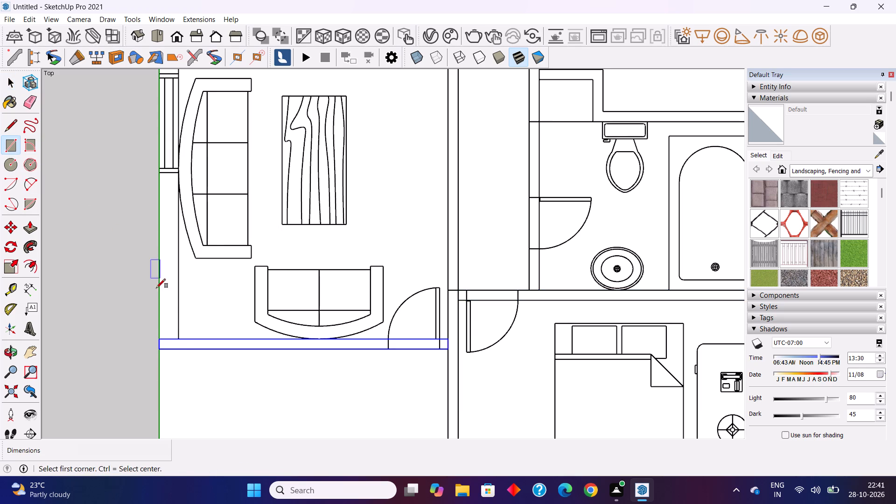
{"action": "left_click", "coordinate": [180, 335]}
{"action": "scroll", "coordinate": [205, 433], "scroll_direction": "down", "scroll_amount": 3}
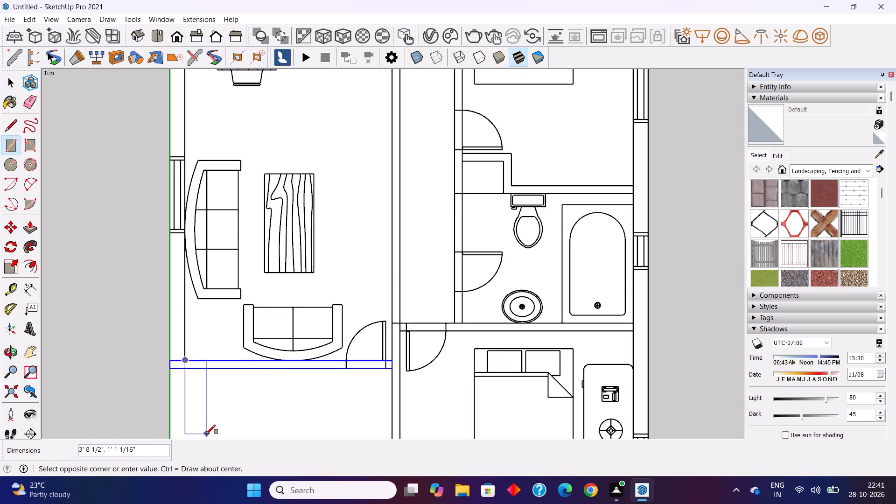
{"action": "scroll", "coordinate": [206, 434], "scroll_direction": "down", "scroll_amount": 12}
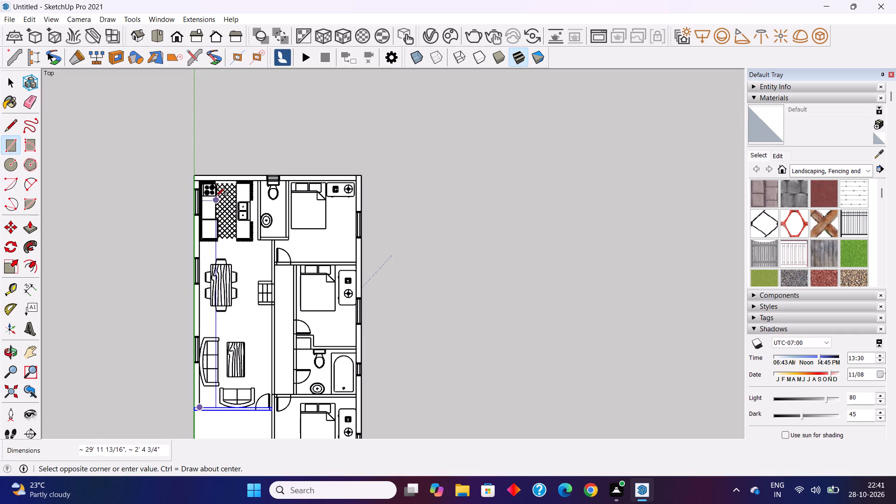
{"action": "scroll", "coordinate": [192, 169], "scroll_direction": "up", "scroll_amount": 14}
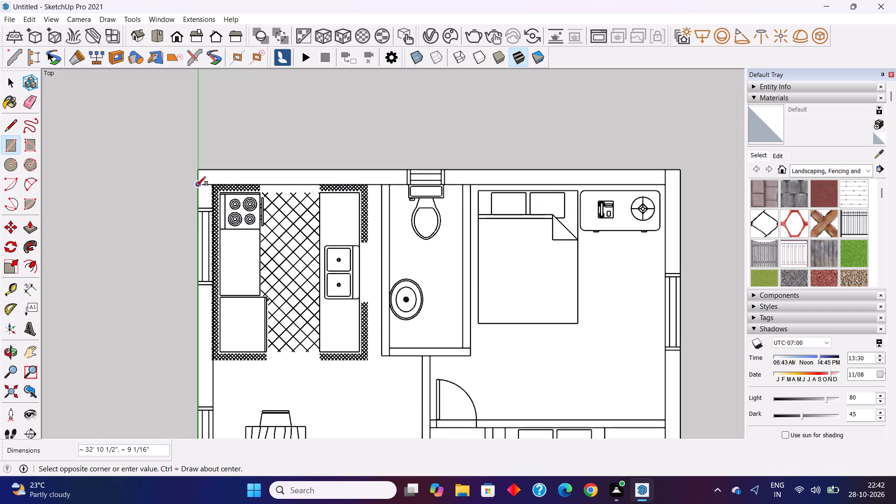
{"action": "scroll", "coordinate": [196, 186], "scroll_direction": "up", "scroll_amount": 4}
{"action": "left_click", "coordinate": [199, 186]}
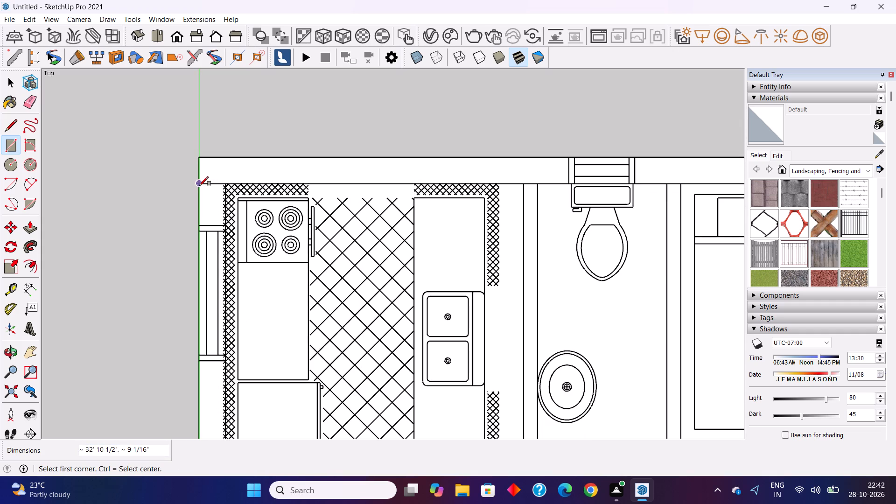
{"action": "key", "text": "space"}
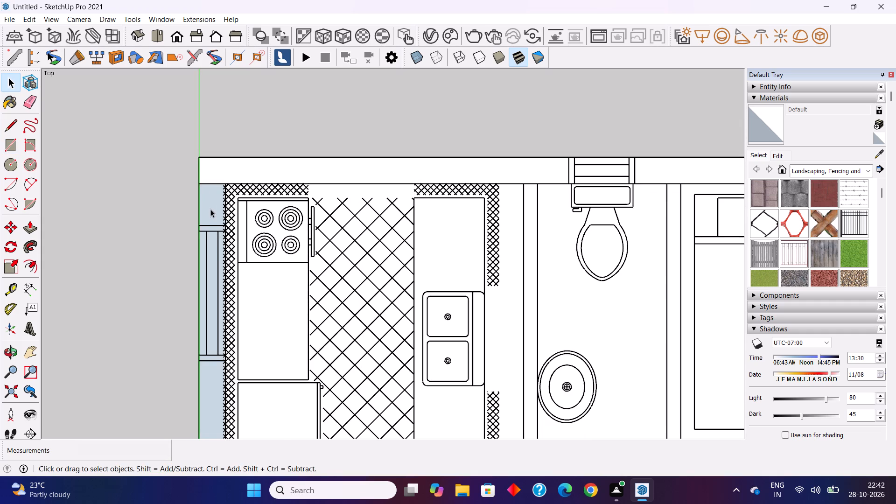
Make the rectangle over the outer wall of the living, dining and kitchen areas, including its edges, into a group.
{"action": "double_click", "coordinate": [210, 209]}
{"action": "right_click", "coordinate": [210, 209]}
{"action": "left_click", "coordinate": [252, 308]}
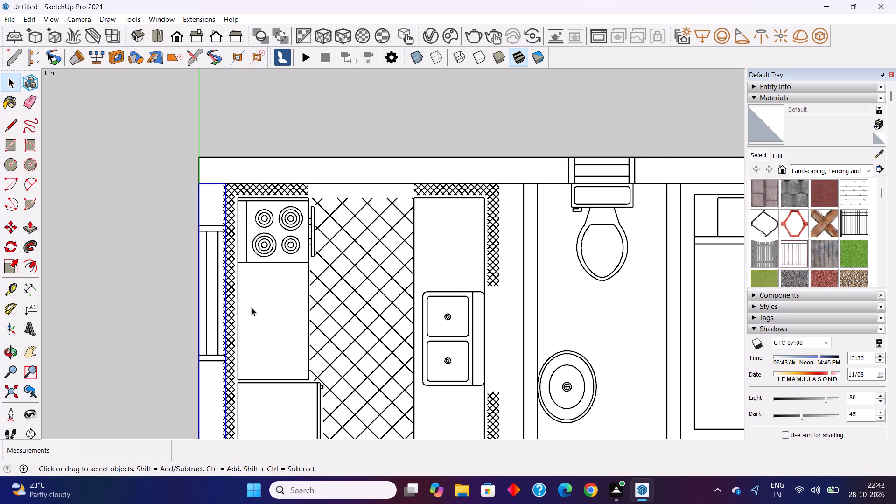
{"action": "left_click", "coordinate": [154, 199]}
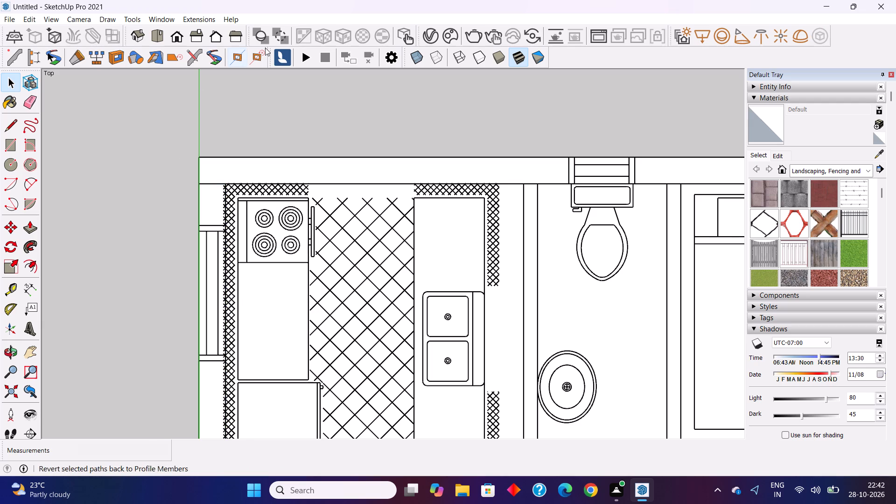
In a 3D view, push/pull the face of the long outer wall group beside the bedrooms up 10'.
{"action": "left_click", "coordinate": [159, 38]}
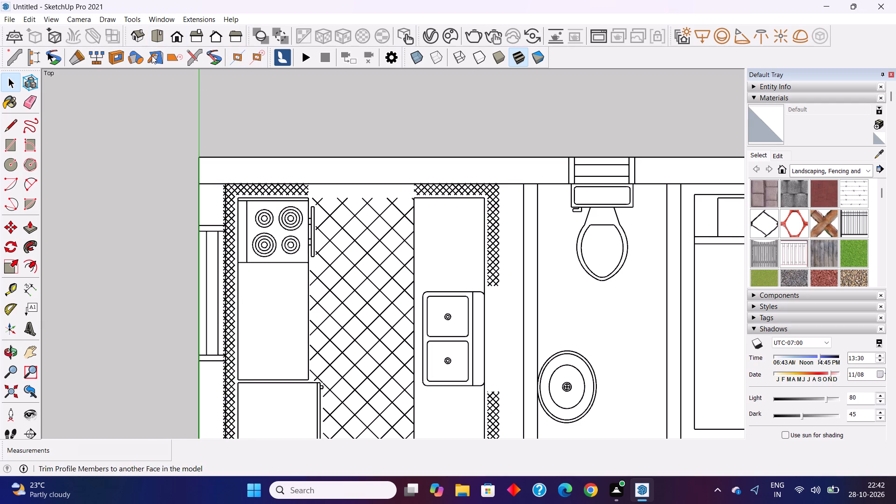
{"action": "left_click", "coordinate": [139, 35]}
{"action": "scroll", "coordinate": [530, 198], "scroll_direction": "down", "scroll_amount": 6}
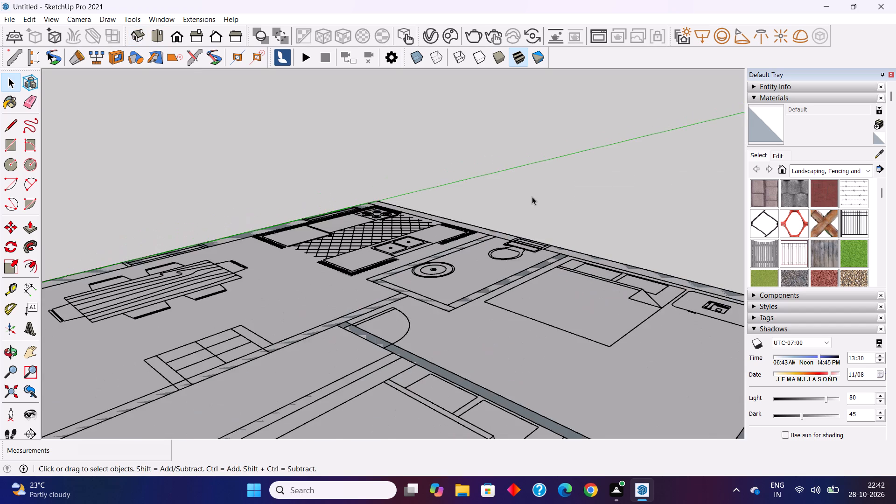
{"action": "scroll", "coordinate": [532, 196], "scroll_direction": "down", "scroll_amount": 12}
{"action": "middle_click_drag", "start_coordinate": [508, 219], "coordinate": [520, 249]}
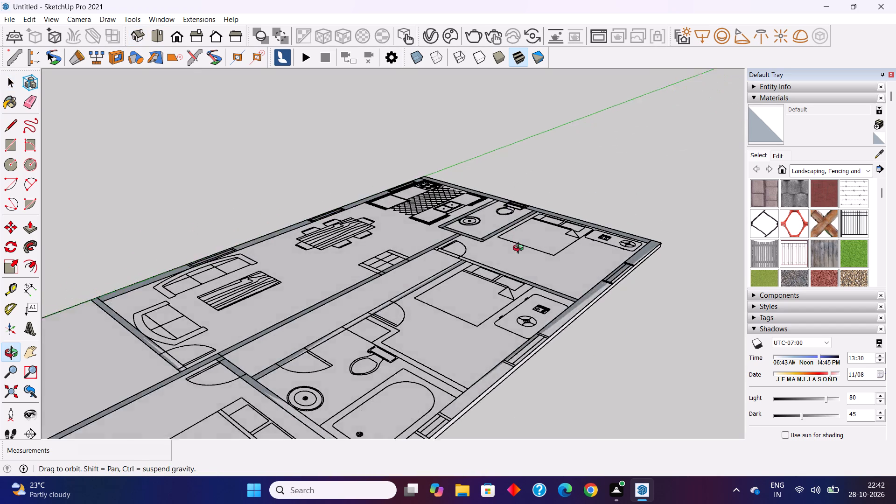
{"action": "middle_click_drag", "start_coordinate": [520, 249], "coordinate": [522, 268]}
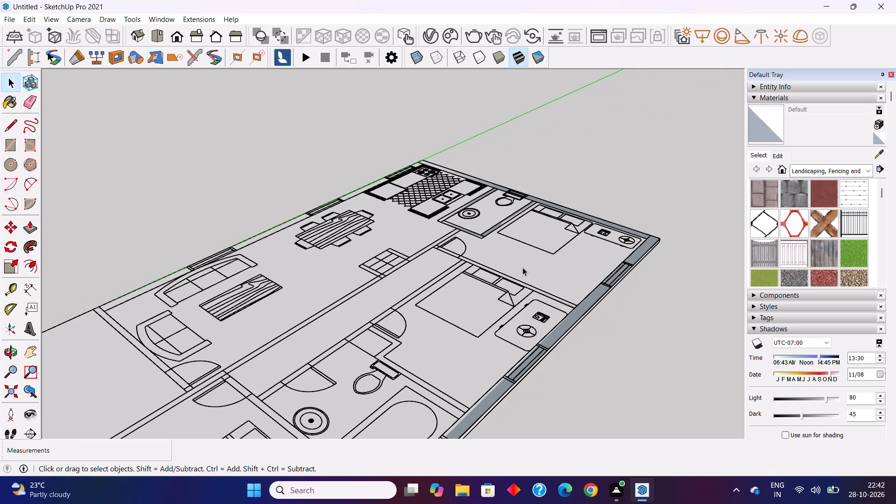
{"action": "scroll", "coordinate": [573, 307], "scroll_direction": "up", "scroll_amount": 5}
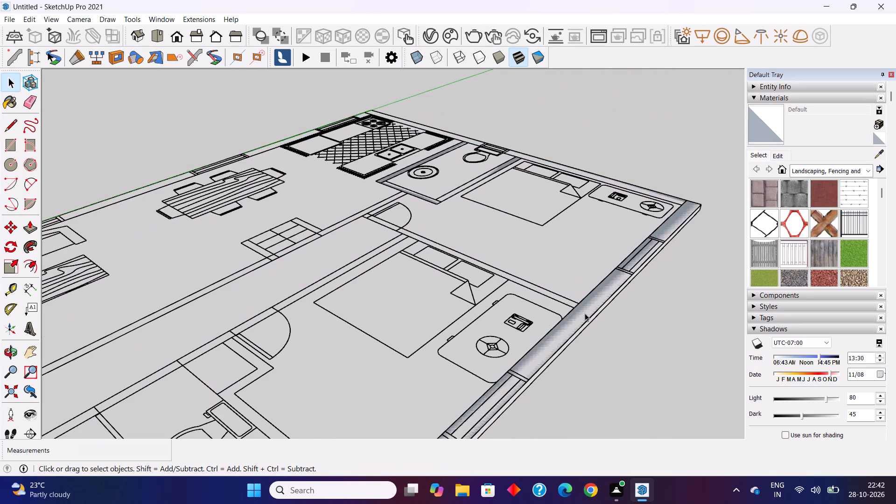
{"action": "double_click", "coordinate": [585, 313]}
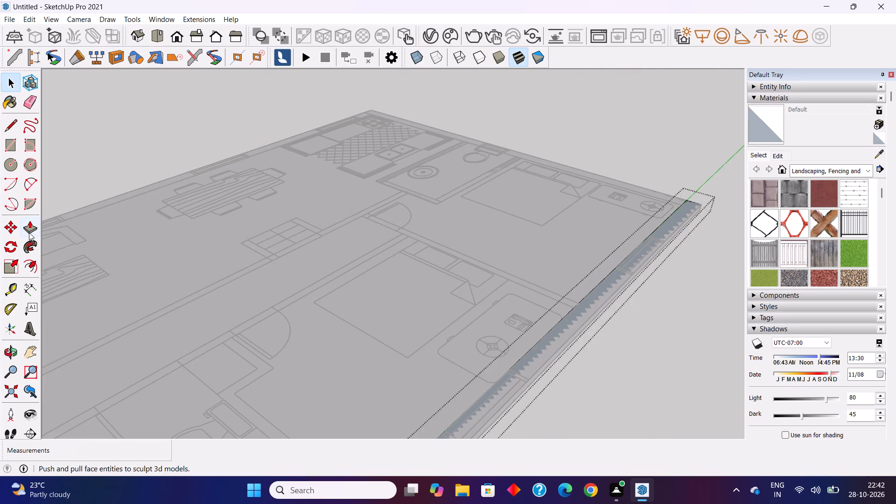
{"action": "left_click", "coordinate": [30, 227]}
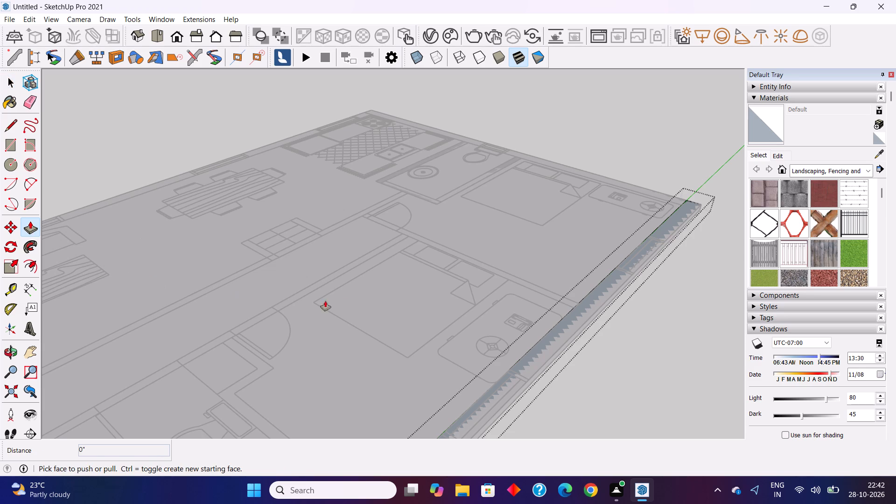
{"action": "left_click", "coordinate": [568, 322]}
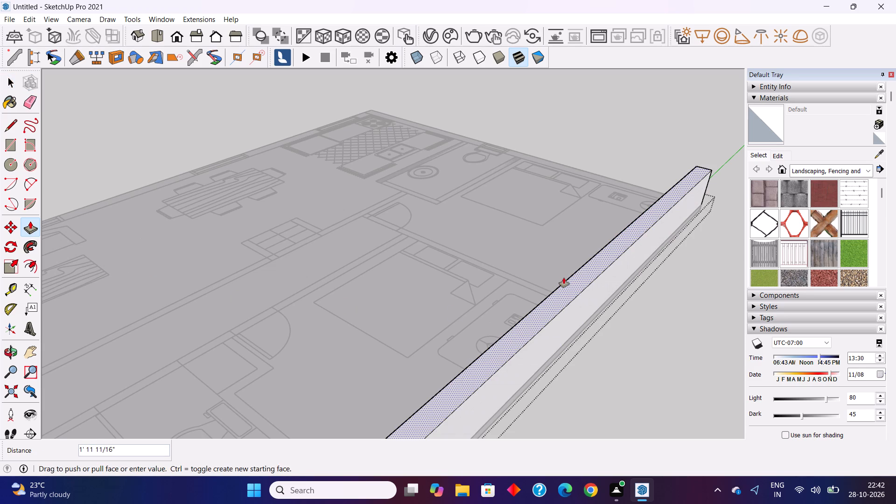
{"action": "type", "text": "10'"}
{"action": "key", "text": "Return"}
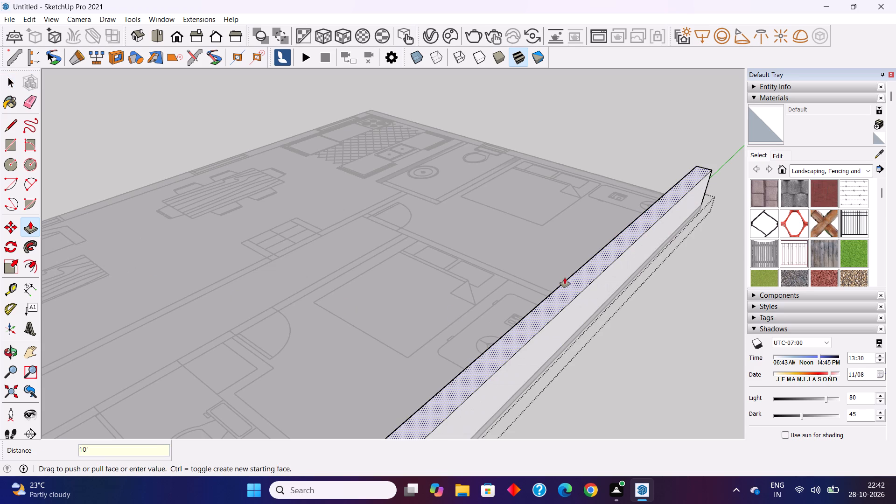
{"action": "scroll", "coordinate": [508, 272], "scroll_direction": "down", "scroll_amount": 15}
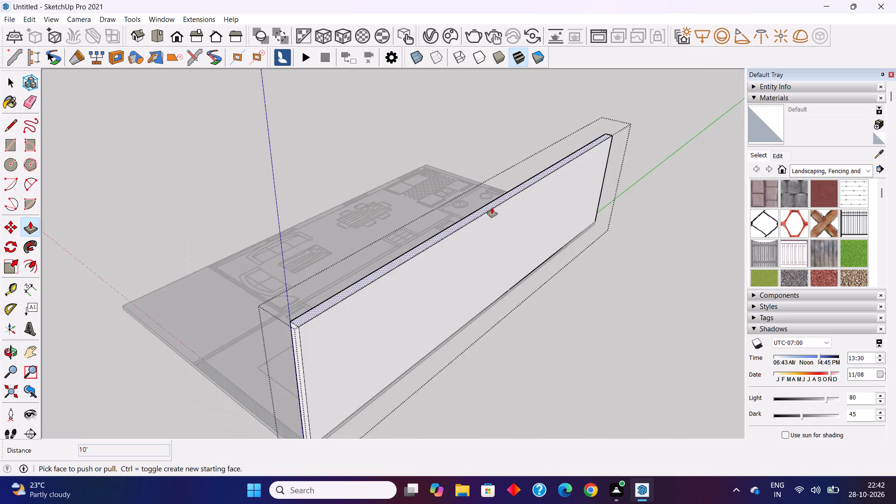
{"action": "scroll", "coordinate": [492, 208], "scroll_direction": "down", "scroll_amount": 3}
{"action": "middle_click_drag", "start_coordinate": [433, 261], "coordinate": [638, 309]}
{"action": "key", "text": "space"}
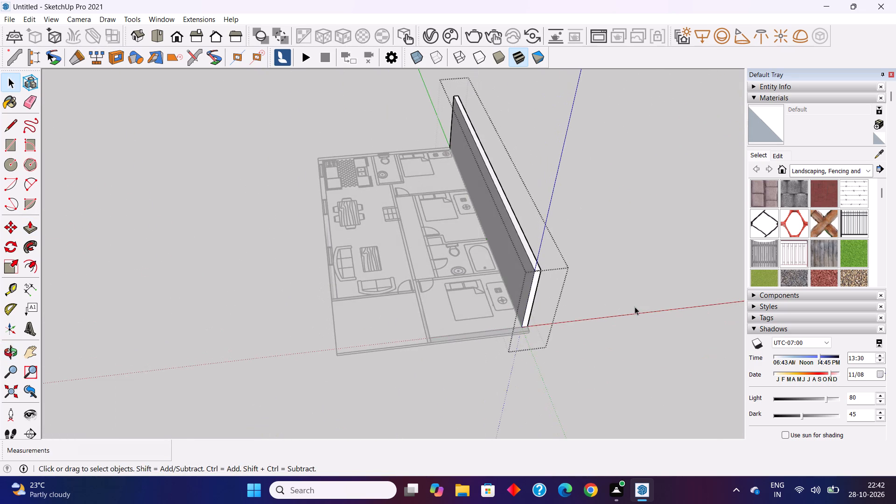
{"action": "left_click", "coordinate": [635, 307]}
Push/pull the face of the lowest bedroom's front wall group up to the top of the adjoining raised outer wall.
{"action": "middle_click_drag", "start_coordinate": [502, 320], "coordinate": [626, 334]}
{"action": "scroll", "coordinate": [570, 298], "scroll_direction": "up", "scroll_amount": 5}
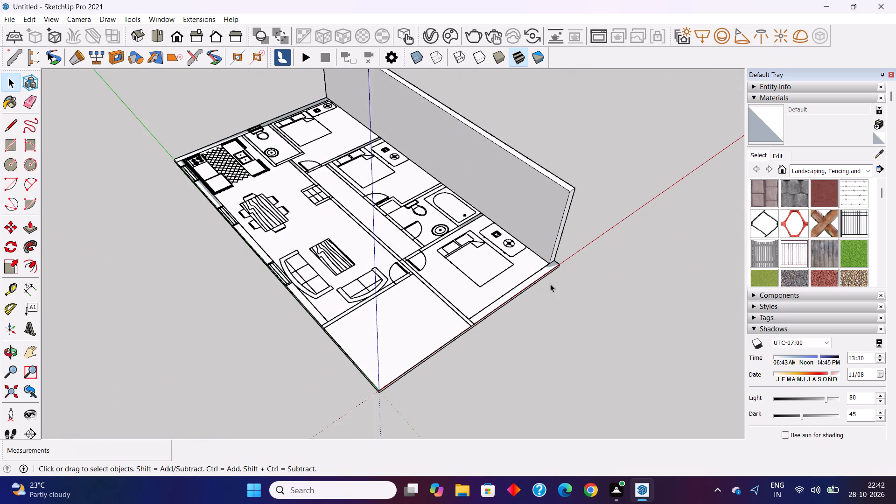
{"action": "scroll", "coordinate": [550, 284], "scroll_direction": "up", "scroll_amount": 8}
{"action": "double_click", "coordinate": [539, 268]}
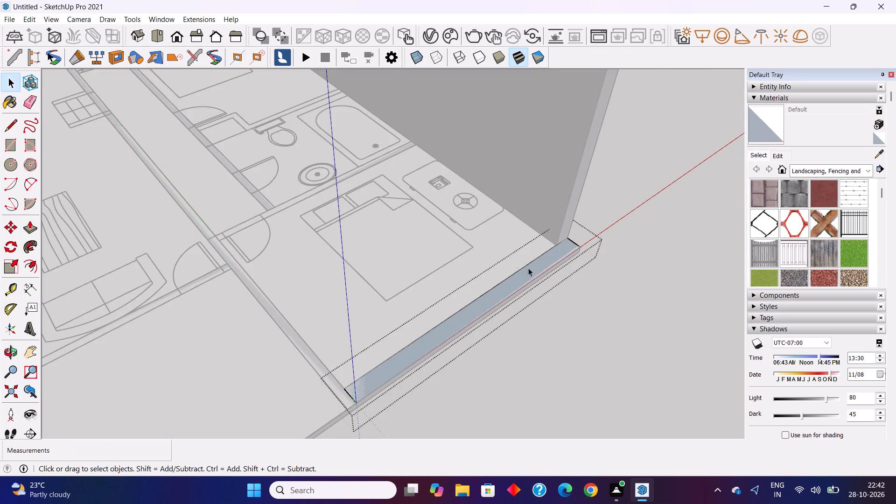
{"action": "left_click", "coordinate": [34, 227]}
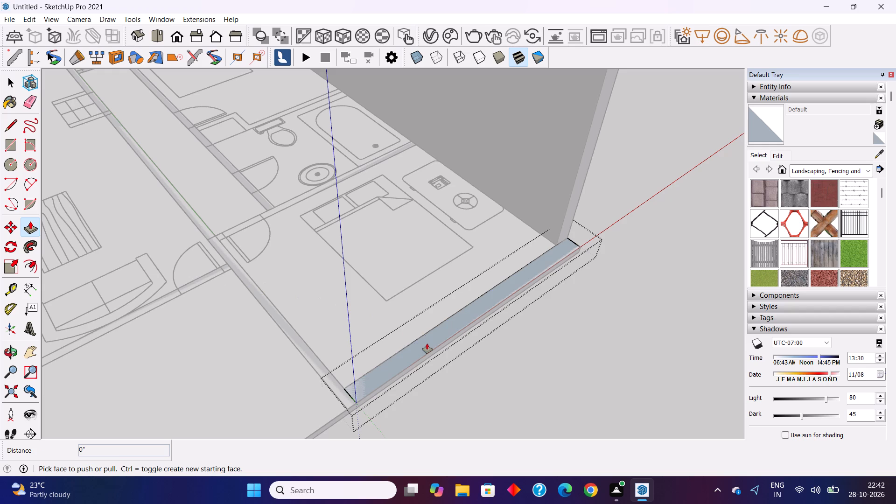
{"action": "left_click", "coordinate": [427, 343]}
{"action": "scroll", "coordinate": [427, 343], "scroll_direction": "down", "scroll_amount": 8}
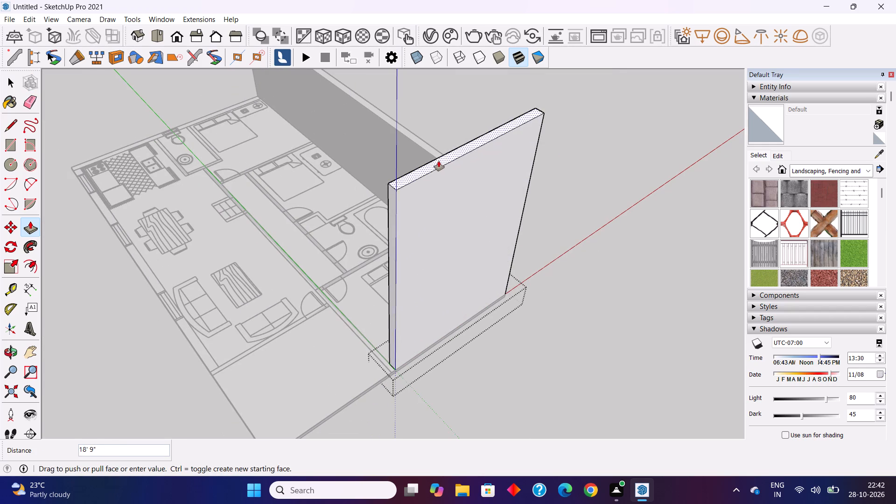
{"action": "left_click", "coordinate": [424, 154]}
{"action": "key", "text": "space"}
{"action": "left_click", "coordinate": [591, 293]}
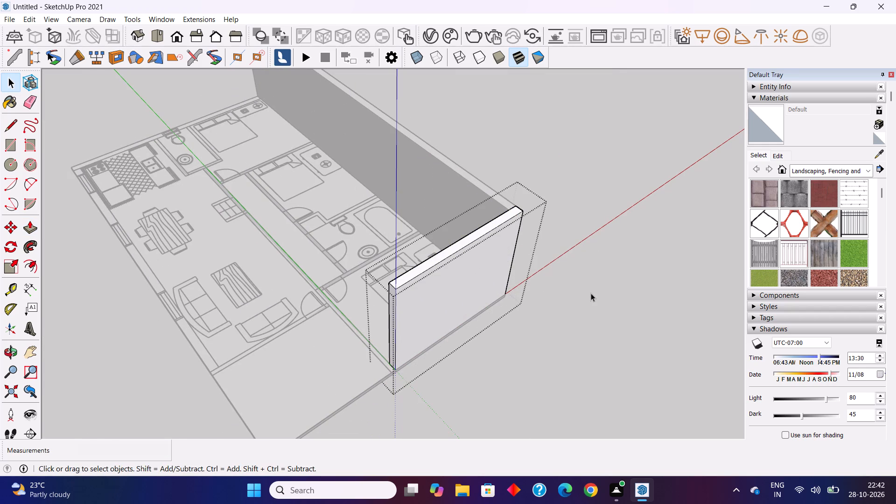
Push/pull the face of the wall group between the lowest bedroom and the open porch up to the top of the raised front wall.
{"action": "scroll", "coordinate": [353, 333], "scroll_direction": "up", "scroll_amount": 6}
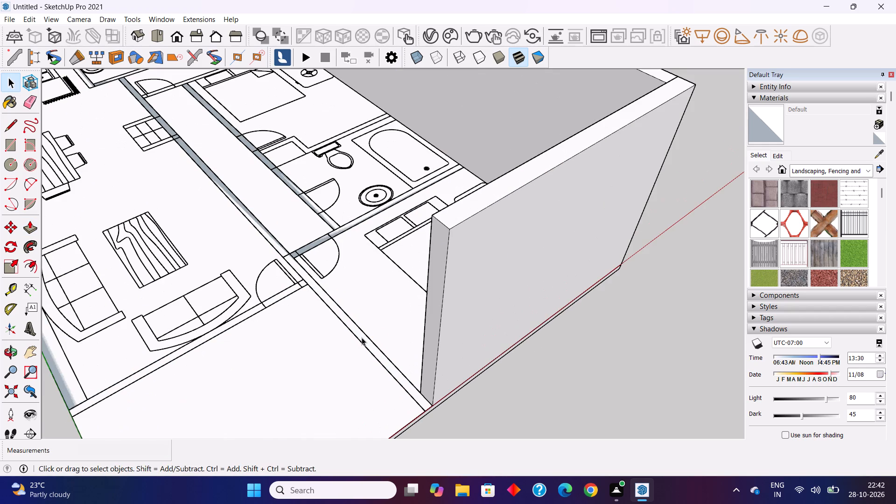
{"action": "double_click", "coordinate": [362, 337]}
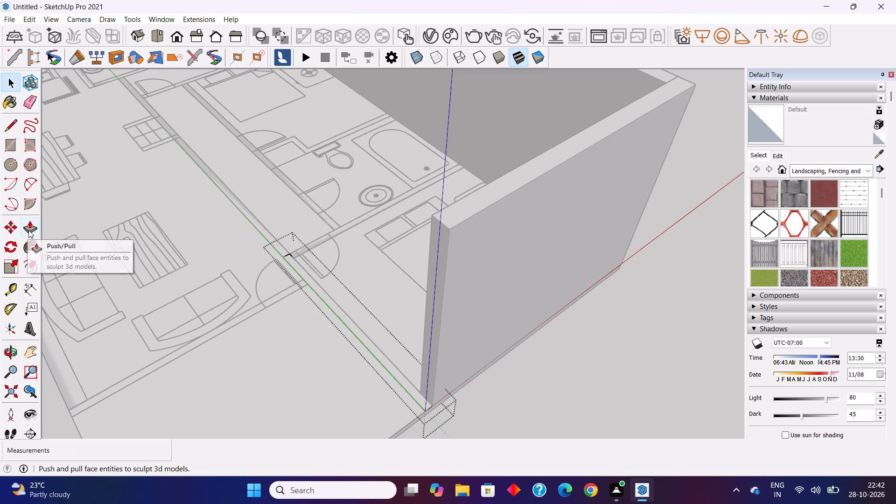
{"action": "left_click", "coordinate": [29, 229]}
{"action": "left_click", "coordinate": [348, 323]}
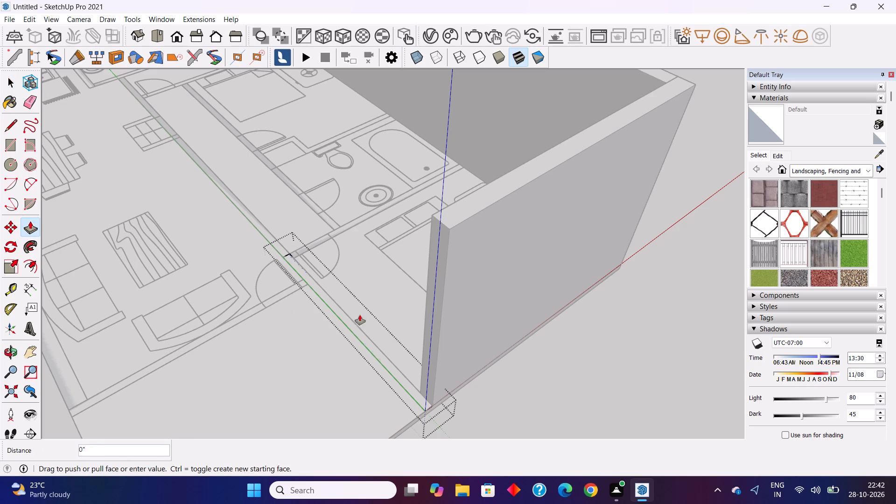
{"action": "left_click", "coordinate": [465, 224]}
{"action": "key", "text": "space"}
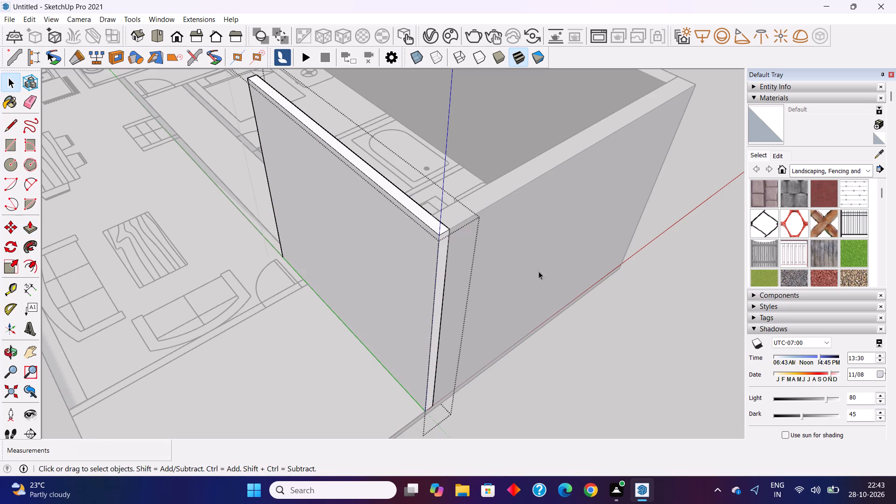
{"action": "left_click", "coordinate": [636, 364]}
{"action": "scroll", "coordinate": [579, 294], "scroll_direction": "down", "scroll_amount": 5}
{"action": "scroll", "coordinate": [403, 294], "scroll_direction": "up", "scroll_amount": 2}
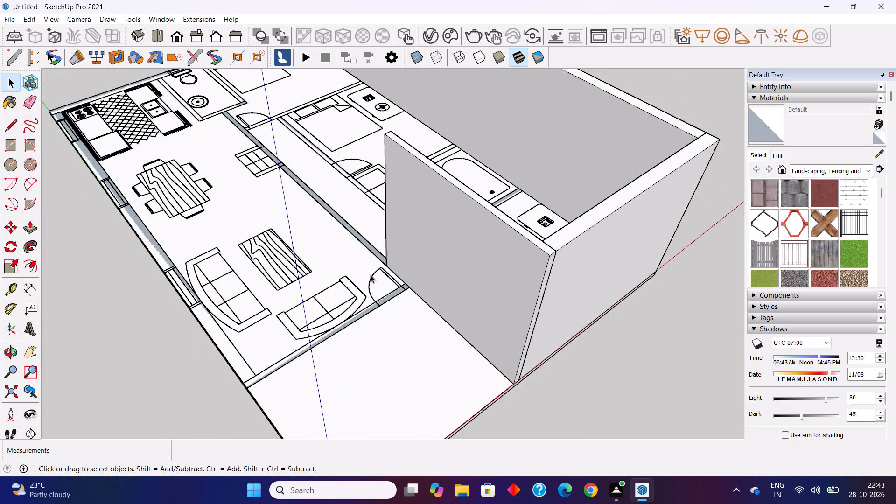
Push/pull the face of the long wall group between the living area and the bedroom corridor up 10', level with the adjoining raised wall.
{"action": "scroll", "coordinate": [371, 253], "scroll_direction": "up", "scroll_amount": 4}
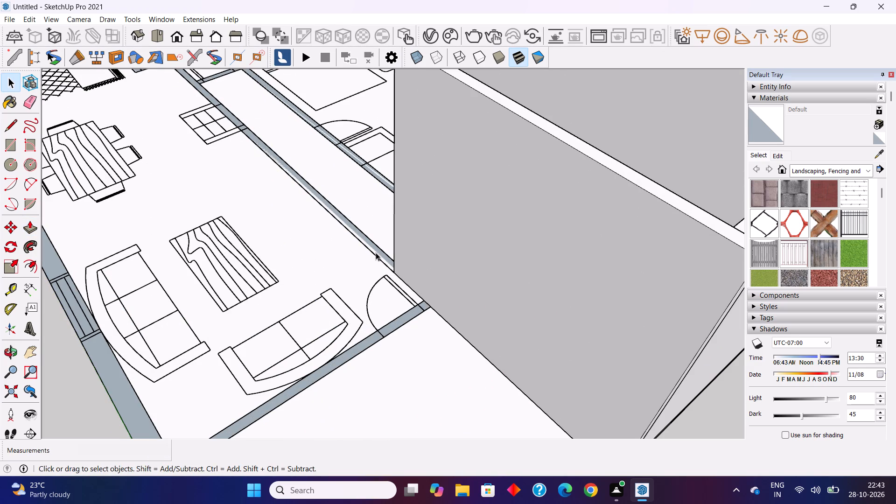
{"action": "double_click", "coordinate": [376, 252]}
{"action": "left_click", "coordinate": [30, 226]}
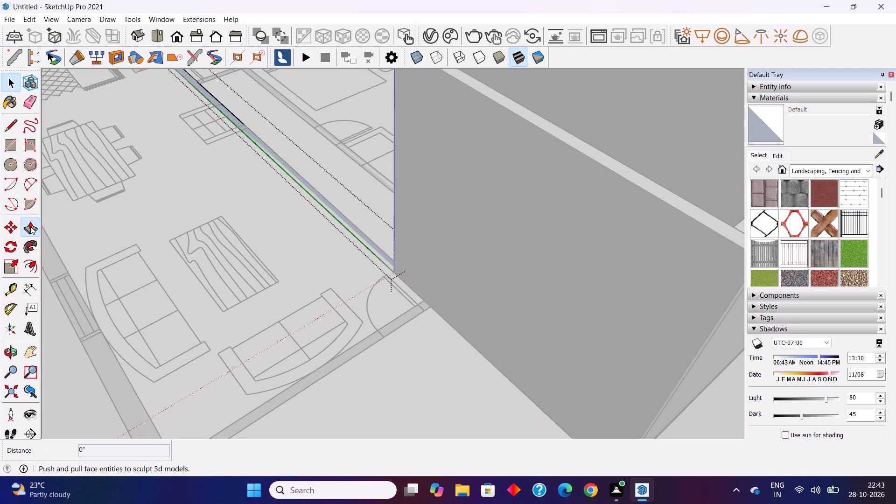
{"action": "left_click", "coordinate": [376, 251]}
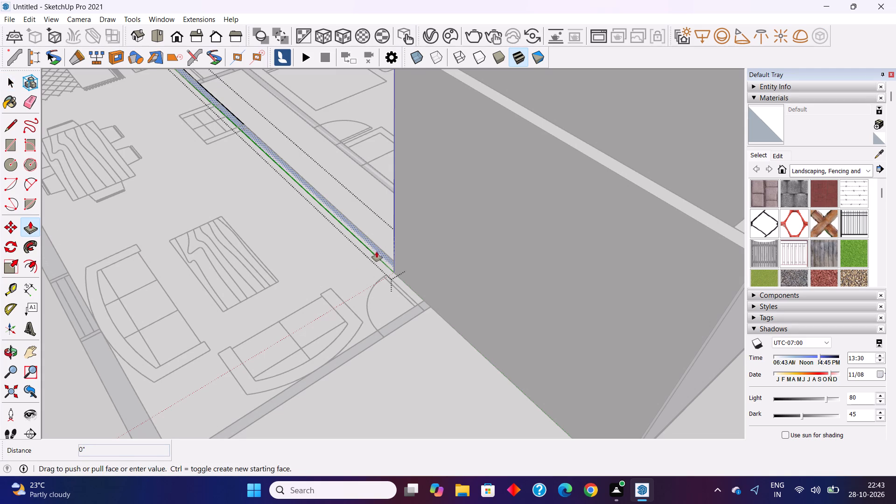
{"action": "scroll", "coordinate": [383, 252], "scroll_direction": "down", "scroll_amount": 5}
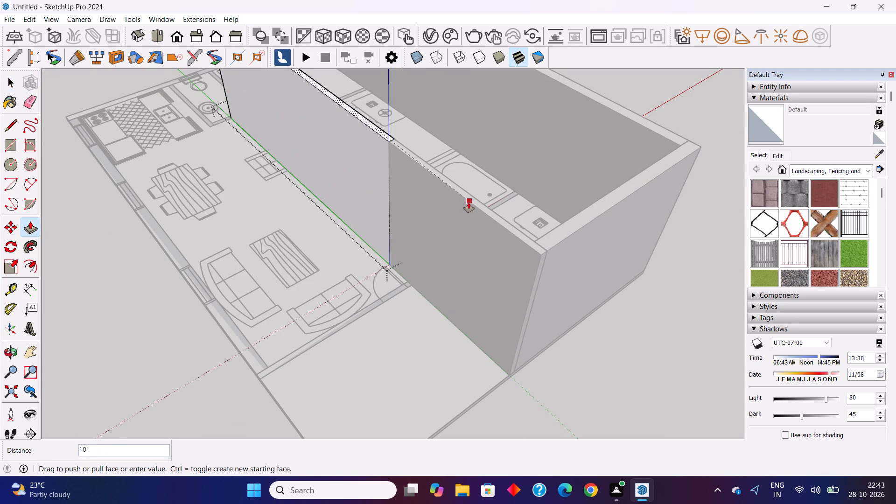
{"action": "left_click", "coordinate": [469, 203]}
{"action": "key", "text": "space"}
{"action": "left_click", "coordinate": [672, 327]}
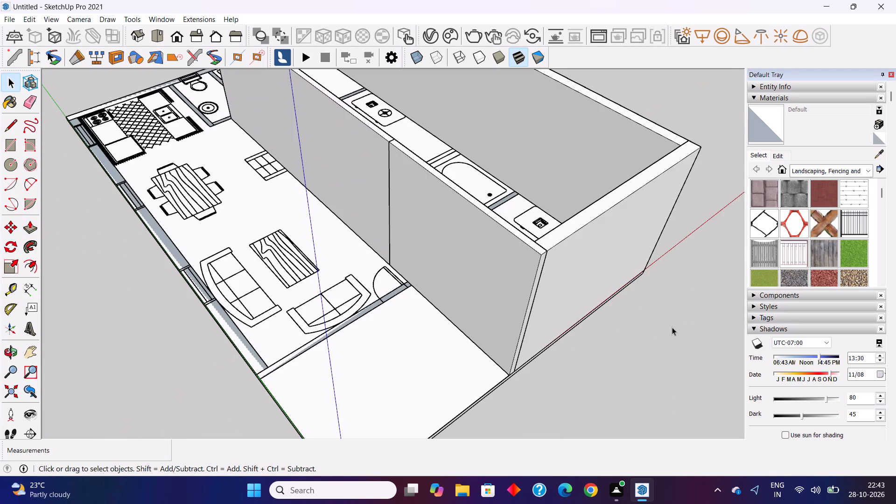
Push/pull the face of the wall group between the living room and the open porch up 10', level with the adjoining raised wall.
{"action": "scroll", "coordinate": [392, 308], "scroll_direction": "up", "scroll_amount": 7}
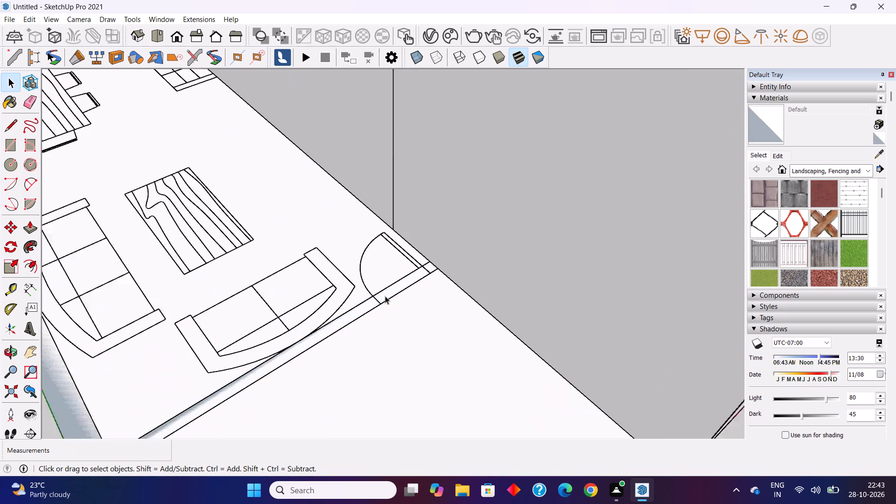
{"action": "scroll", "coordinate": [385, 296], "scroll_direction": "up", "scroll_amount": 4}
{"action": "double_click", "coordinate": [387, 293]}
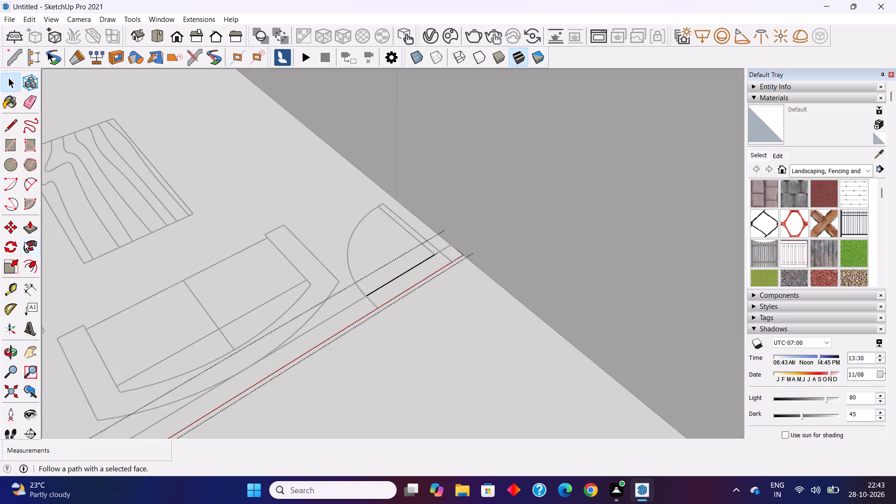
{"action": "left_click", "coordinate": [28, 227]}
{"action": "left_click", "coordinate": [352, 315]}
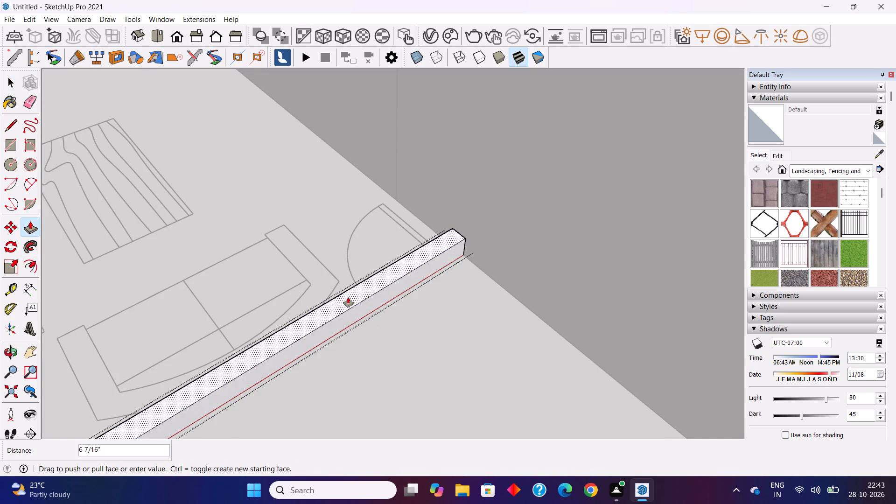
{"action": "scroll", "coordinate": [349, 297], "scroll_direction": "down", "scroll_amount": 14}
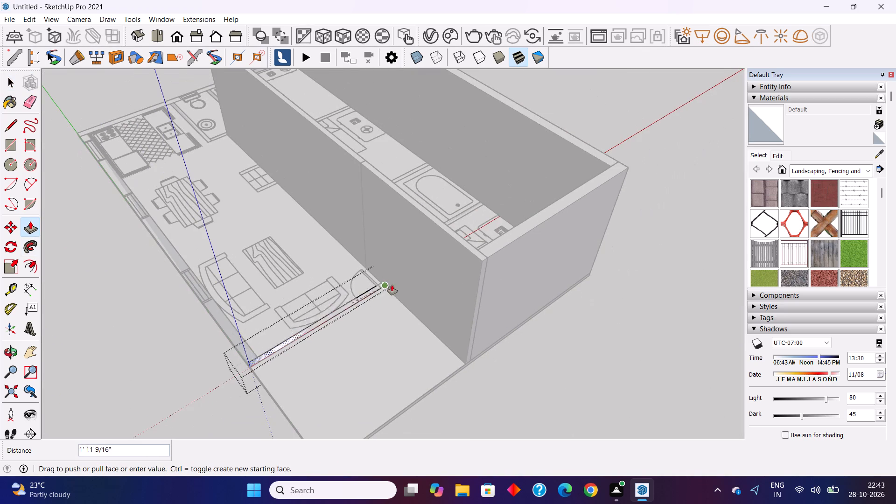
{"action": "left_click", "coordinate": [469, 238]}
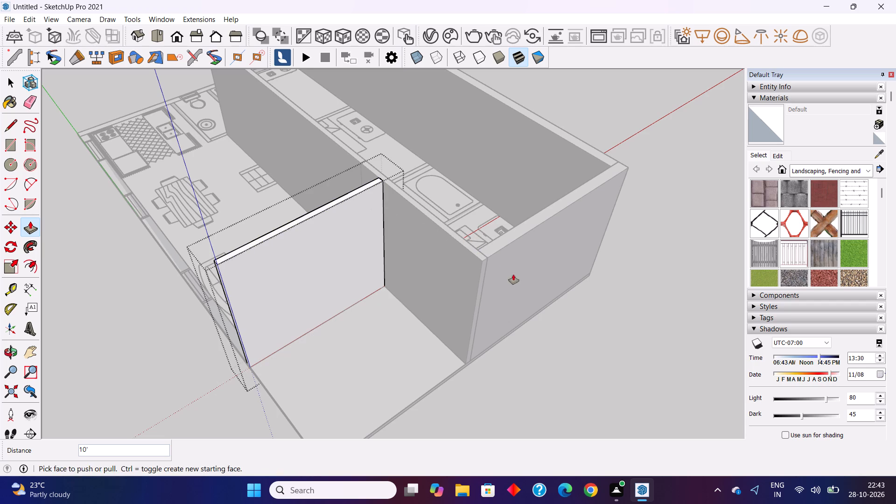
{"action": "key", "text": "space"}
{"action": "left_click", "coordinate": [575, 328]}
Push/pull the face of the outer wall group along the living, dining and kitchen areas up 10', level with the raised walls.
{"action": "scroll", "coordinate": [576, 327], "scroll_direction": "down", "scroll_amount": 2}
{"action": "middle_click_drag", "start_coordinate": [442, 323], "coordinate": [502, 330]}
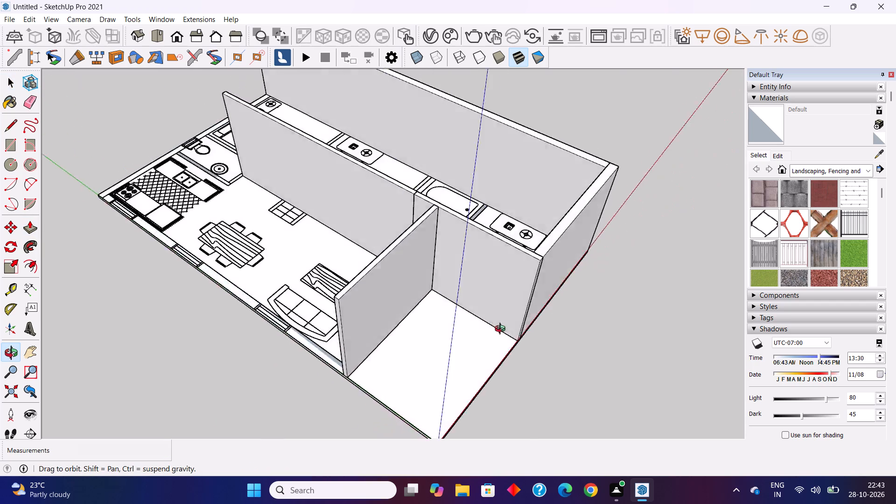
{"action": "middle_click_drag", "start_coordinate": [502, 330], "coordinate": [679, 332]}
{"action": "scroll", "coordinate": [618, 294], "scroll_direction": "down", "scroll_amount": 6}
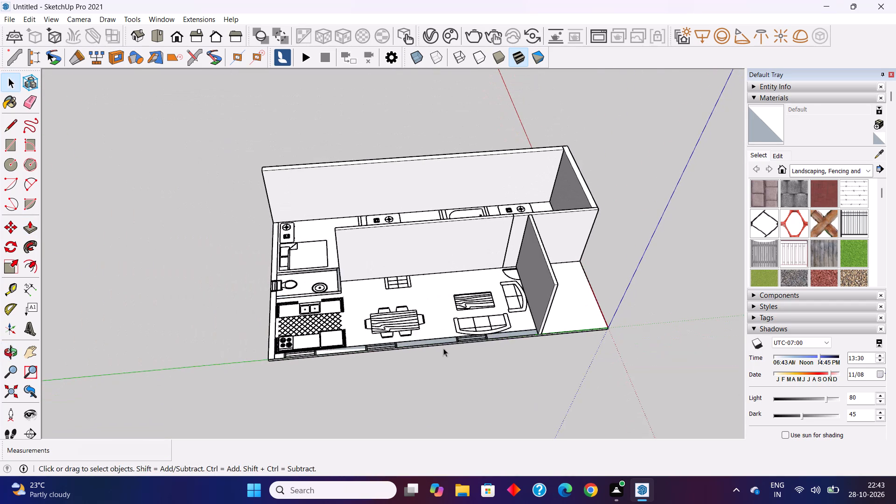
{"action": "middle_click_drag", "start_coordinate": [409, 354], "coordinate": [434, 358]}
{"action": "scroll", "coordinate": [393, 358], "scroll_direction": "up", "scroll_amount": 5}
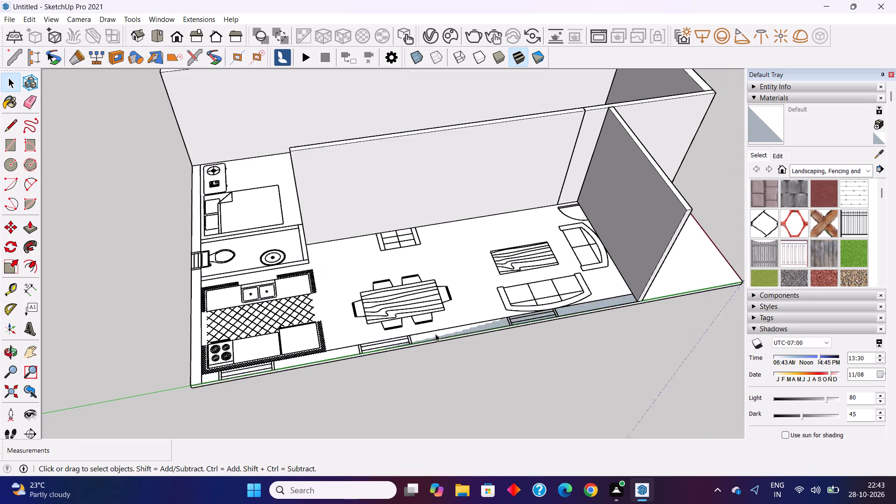
{"action": "scroll", "coordinate": [435, 334], "scroll_direction": "up", "scroll_amount": 4}
{"action": "double_click", "coordinate": [450, 334]}
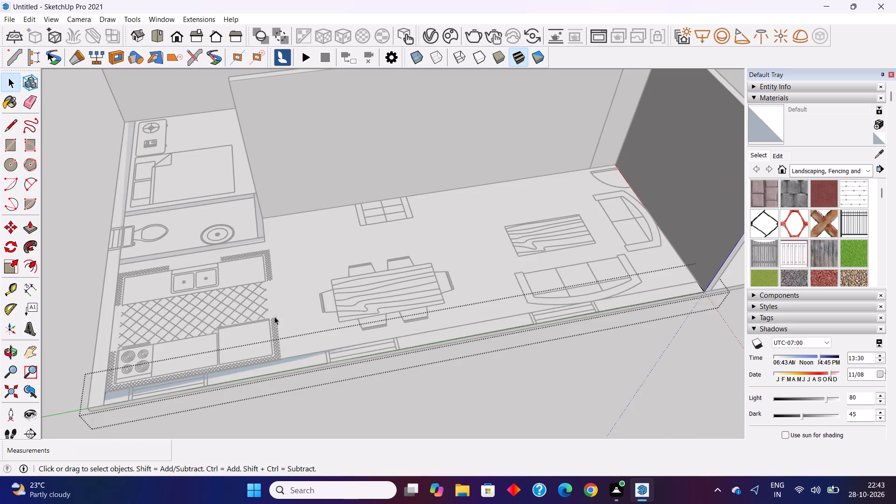
{"action": "left_click", "coordinate": [31, 224]}
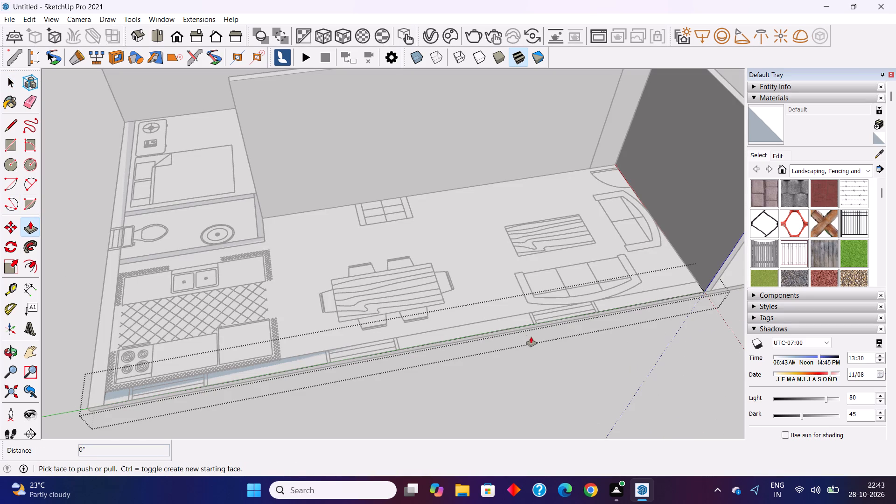
{"action": "left_click", "coordinate": [505, 323]}
{"action": "scroll", "coordinate": [505, 323], "scroll_direction": "down", "scroll_amount": 5}
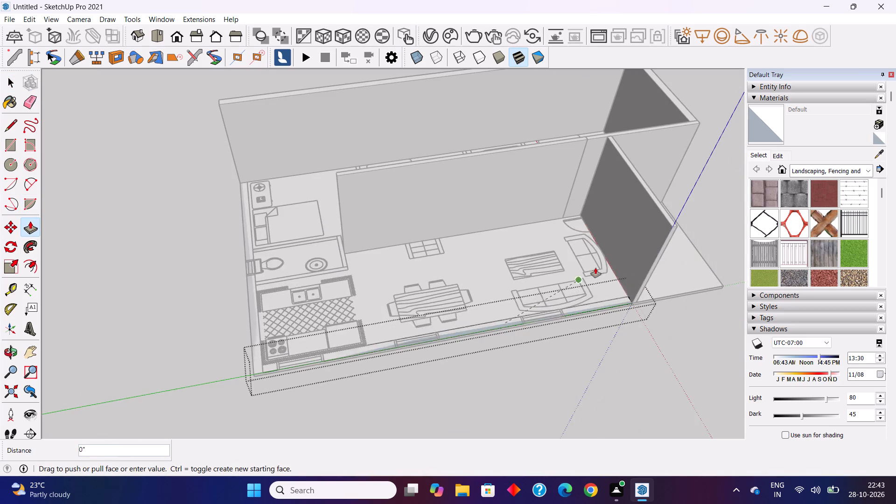
{"action": "left_click", "coordinate": [435, 161]}
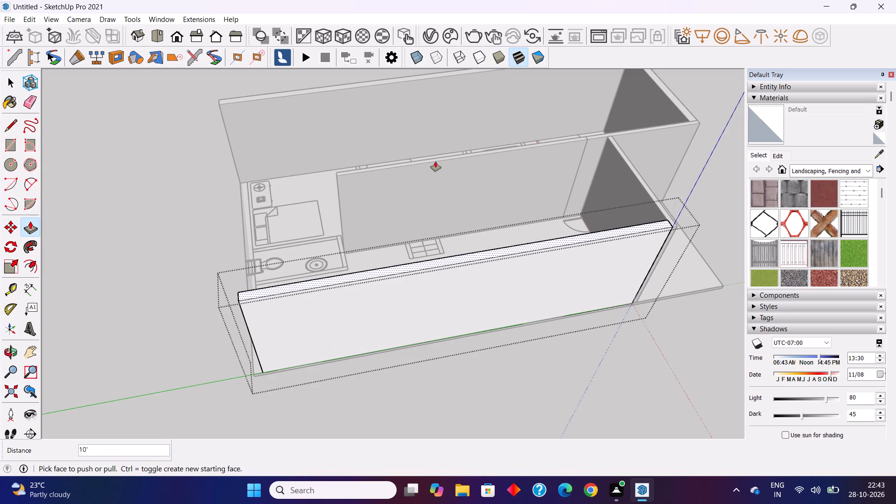
{"action": "key", "text": "space"}
{"action": "left_click", "coordinate": [604, 348]}
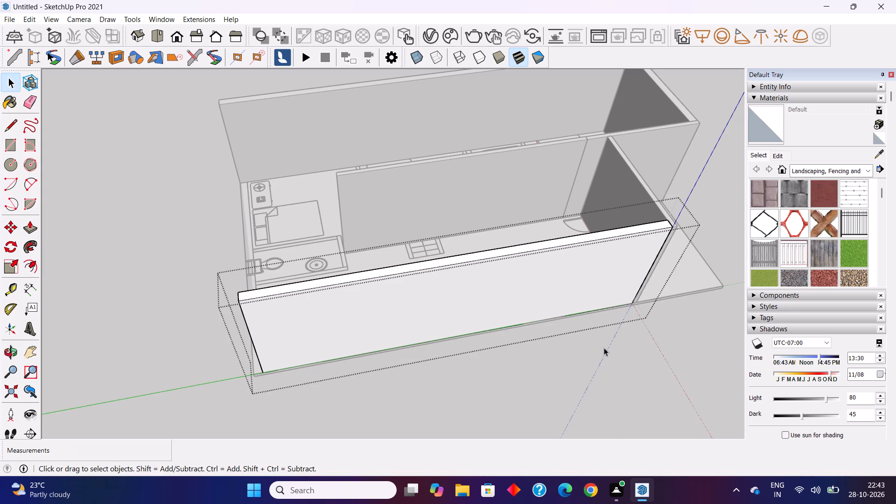
Examine the raised walls and the remaining flat wall strips from several sides of the house.
{"action": "middle_click_drag", "start_coordinate": [324, 318], "coordinate": [635, 329]}
{"action": "scroll", "coordinate": [351, 334], "scroll_direction": "down", "scroll_amount": 1}
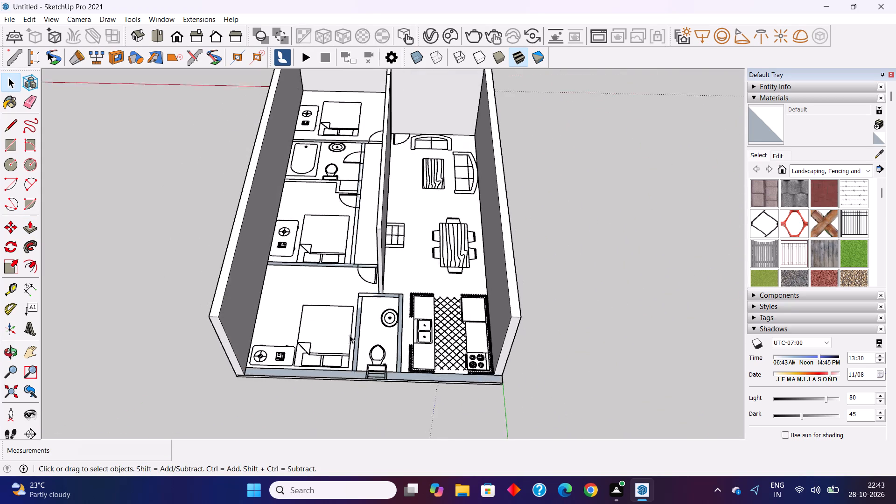
{"action": "scroll", "coordinate": [350, 335], "scroll_direction": "down", "scroll_amount": 4}
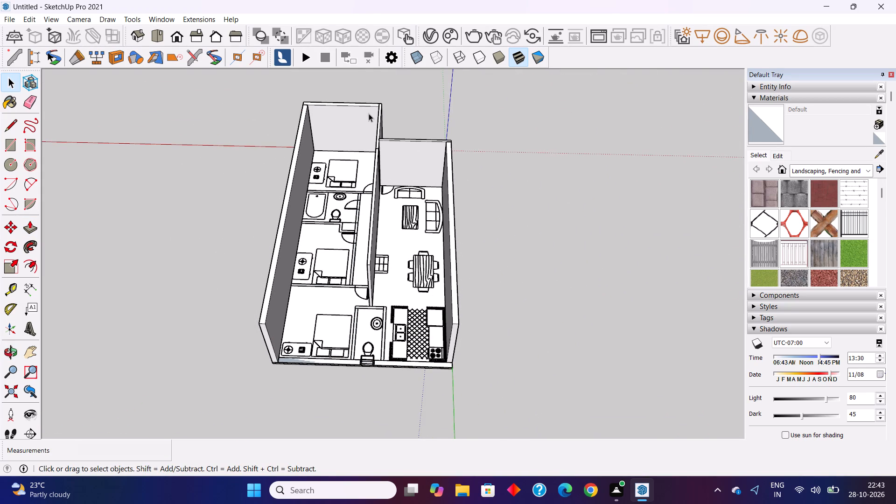
{"action": "scroll", "coordinate": [369, 113], "scroll_direction": "up", "scroll_amount": 4}
{"action": "middle_click_drag", "start_coordinate": [355, 181], "coordinate": [233, 258]}
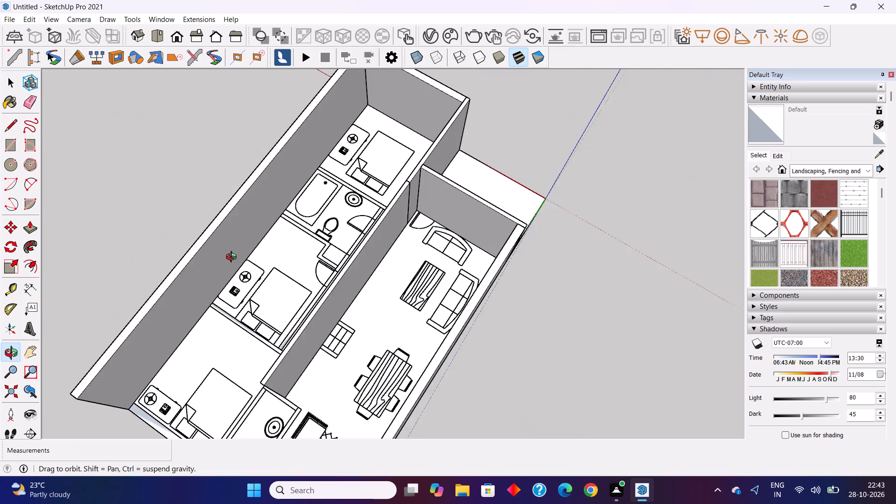
{"action": "middle_click_drag", "start_coordinate": [233, 258], "coordinate": [245, 258]}
{"action": "scroll", "coordinate": [245, 258], "scroll_direction": "up", "scroll_amount": 1}
{"action": "scroll", "coordinate": [243, 258], "scroll_direction": "down", "scroll_amount": 3}
{"action": "scroll", "coordinate": [280, 244], "scroll_direction": "down", "scroll_amount": 5}
{"action": "middle_click_drag", "start_coordinate": [427, 284], "coordinate": [44, 346]}
{"action": "middle_click_drag", "start_coordinate": [429, 281], "coordinate": [156, 219]}
{"action": "middle_click_drag", "start_coordinate": [451, 270], "coordinate": [415, 248]}
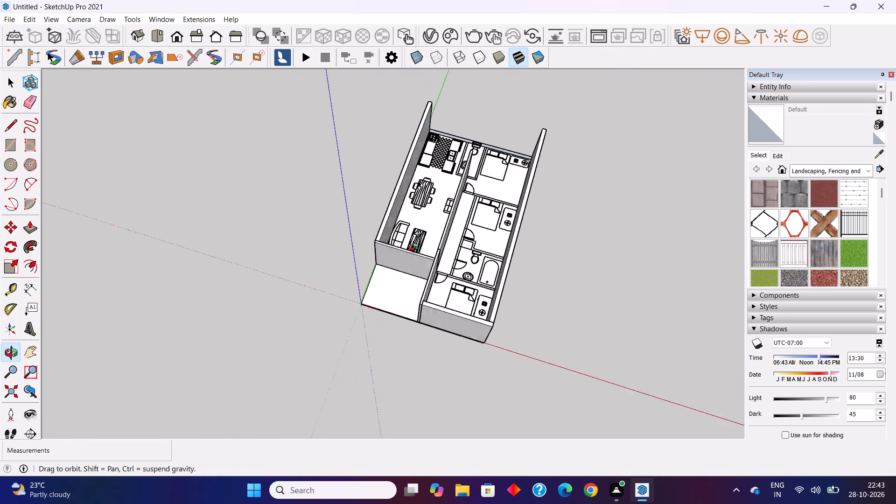
{"action": "middle_click_drag", "start_coordinate": [415, 248], "coordinate": [339, 221]}
{"action": "scroll", "coordinate": [467, 269], "scroll_direction": "up", "scroll_amount": 3}
{"action": "scroll", "coordinate": [546, 290], "scroll_direction": "up", "scroll_amount": 3}
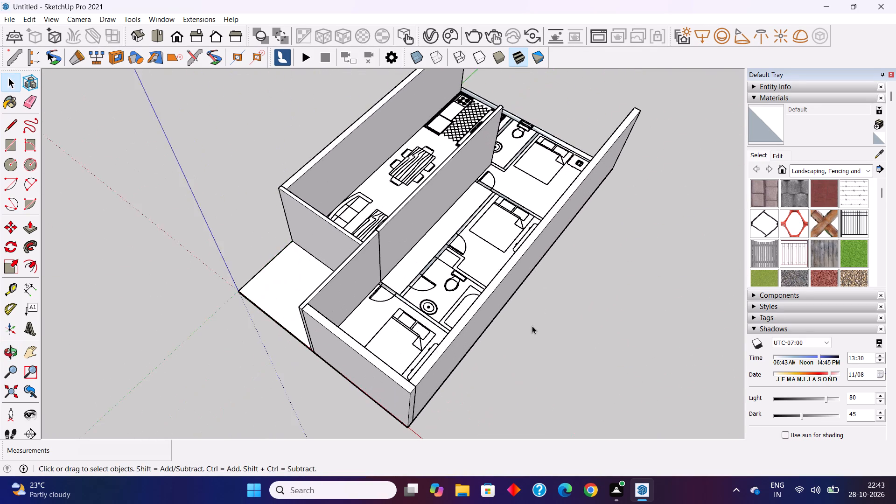
{"action": "scroll", "coordinate": [489, 332], "scroll_direction": "up", "scroll_amount": 5}
{"action": "middle_click_drag", "start_coordinate": [451, 334], "coordinate": [464, 358]}
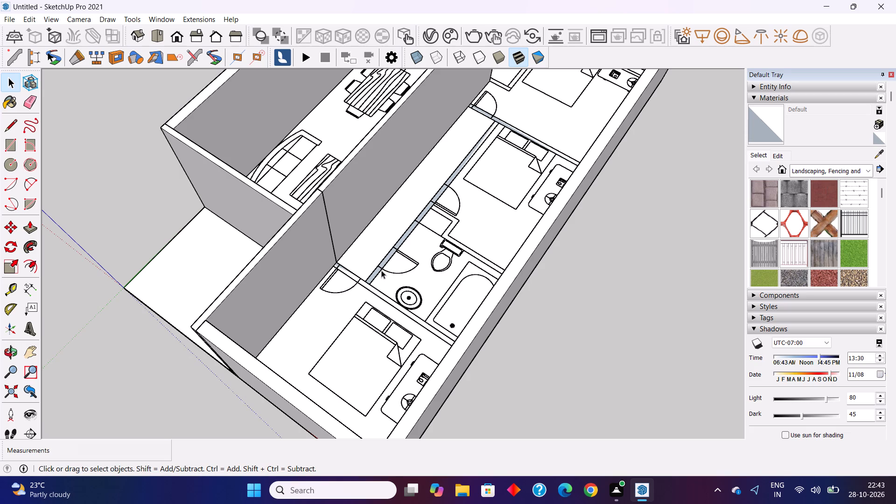
Delete the raised wall group between the living and dining area and the bedroom corridor.
{"action": "scroll", "coordinate": [387, 276], "scroll_direction": "down", "scroll_amount": 2}
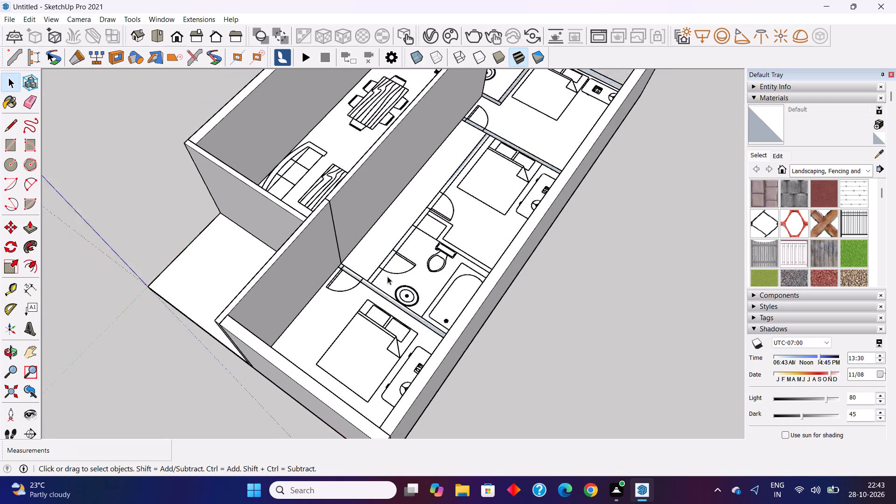
{"action": "scroll", "coordinate": [387, 276], "scroll_direction": "down", "scroll_amount": 1}
{"action": "left_click", "coordinate": [373, 192]}
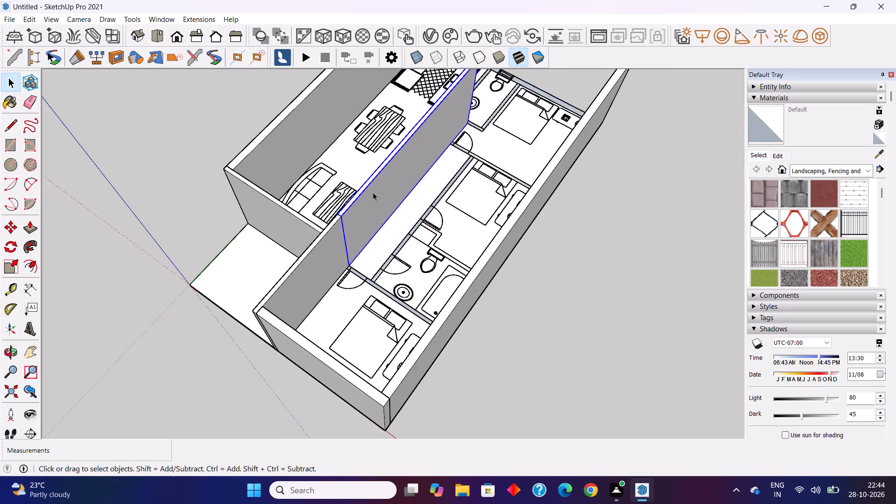
{"action": "key", "text": "Delete"}
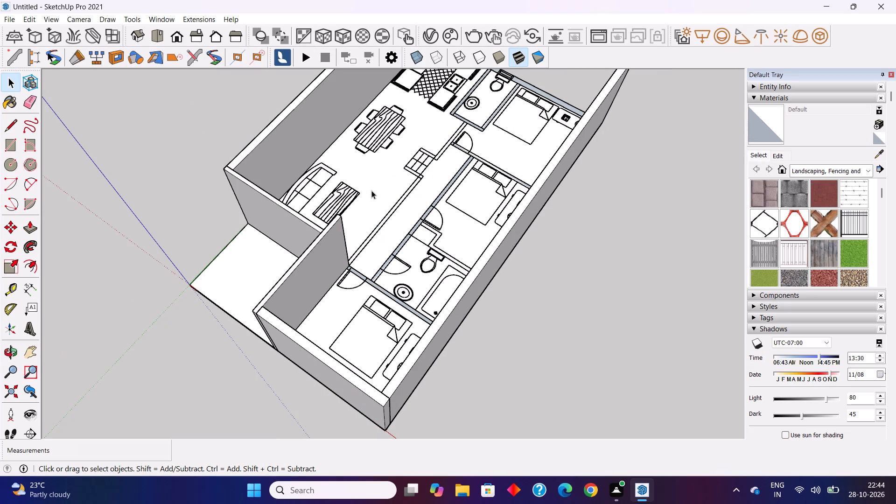
Examine the corridor, bathroom and lowest bedroom walls in the plan from above.
{"action": "middle_click_drag", "start_coordinate": [389, 216], "coordinate": [342, 231]}
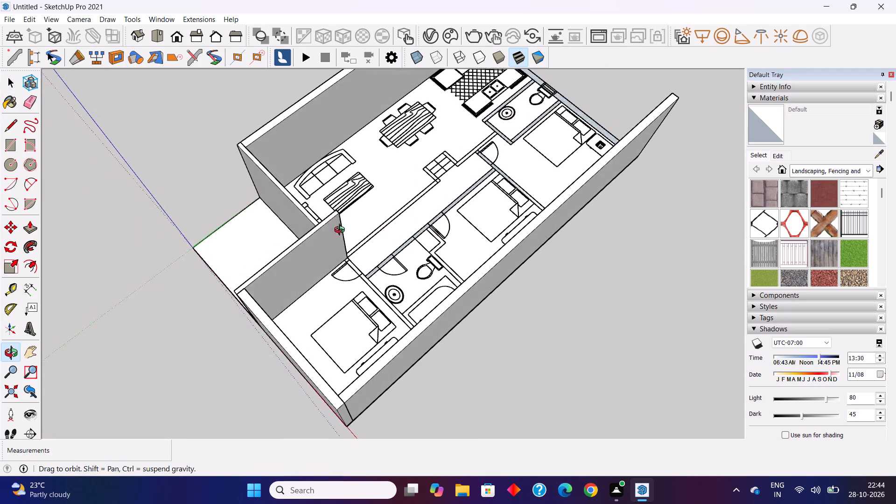
{"action": "middle_click_drag", "start_coordinate": [342, 231], "coordinate": [342, 241]}
{"action": "scroll", "coordinate": [376, 235], "scroll_direction": "up", "scroll_amount": 2}
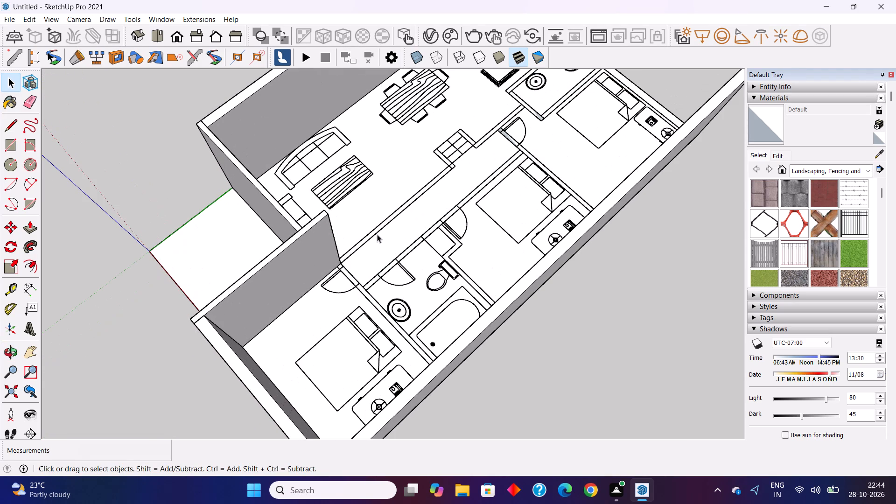
{"action": "scroll", "coordinate": [360, 271], "scroll_direction": "down", "scroll_amount": 3}
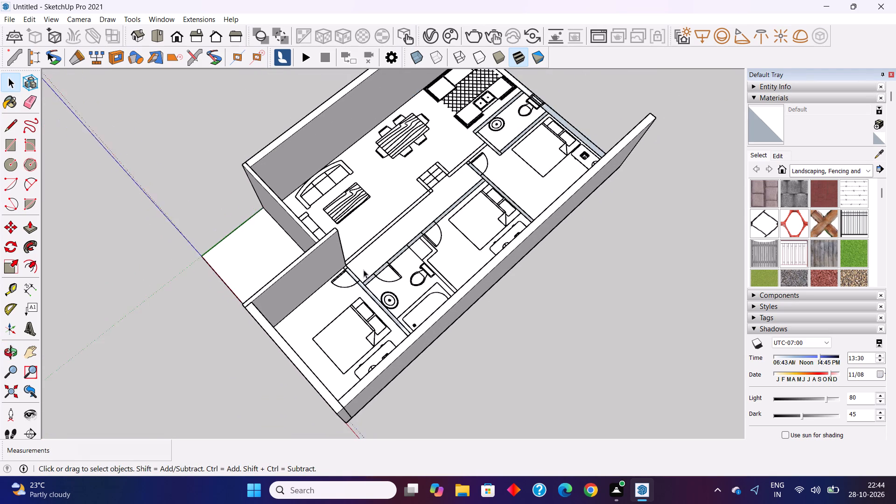
{"action": "scroll", "coordinate": [364, 270], "scroll_direction": "down", "scroll_amount": 2}
{"action": "middle_click_drag", "start_coordinate": [355, 300], "coordinate": [394, 326]}
{"action": "scroll", "coordinate": [381, 342], "scroll_direction": "up", "scroll_amount": 7}
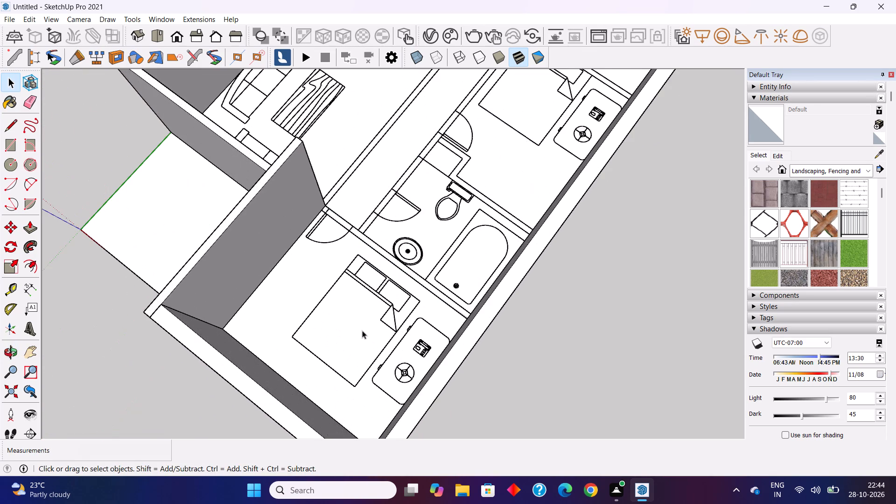
{"action": "scroll", "coordinate": [362, 330], "scroll_direction": "up", "scroll_amount": 1}
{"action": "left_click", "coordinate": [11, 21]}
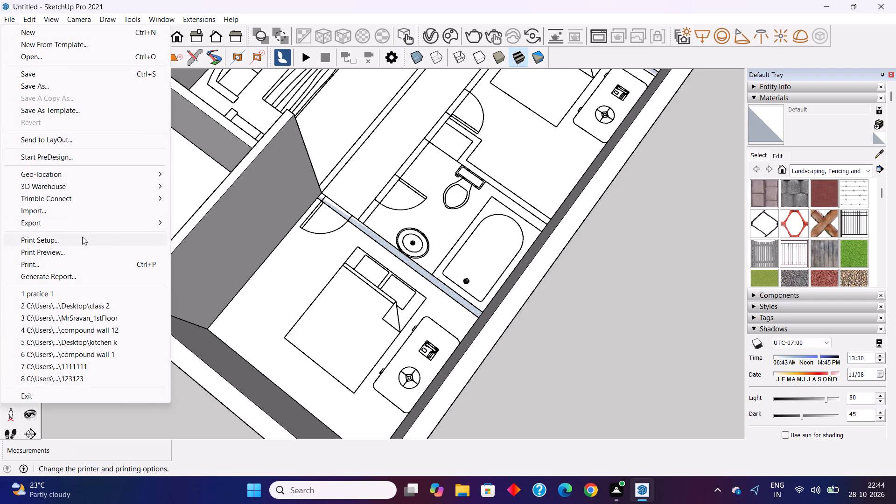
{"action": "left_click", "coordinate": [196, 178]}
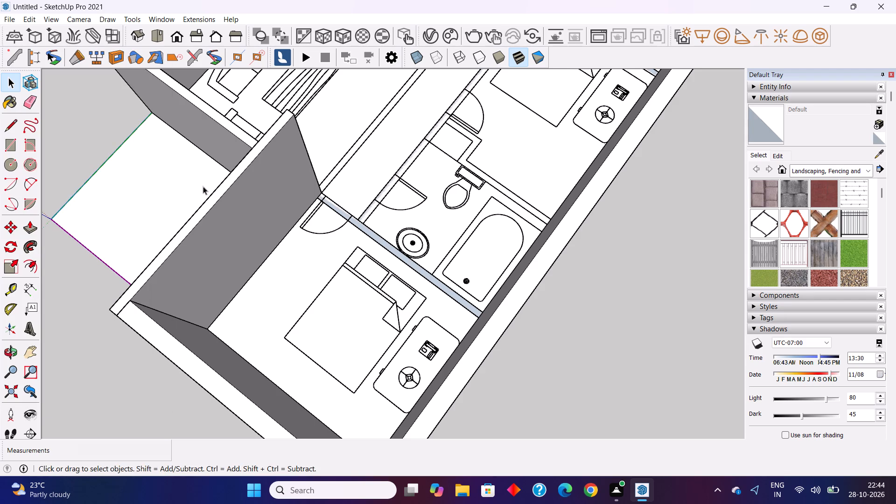
Look through the Downloads folder in File Explorer for a furnished bed model to use in the house.
{"action": "double_click", "coordinate": [465, 486]}
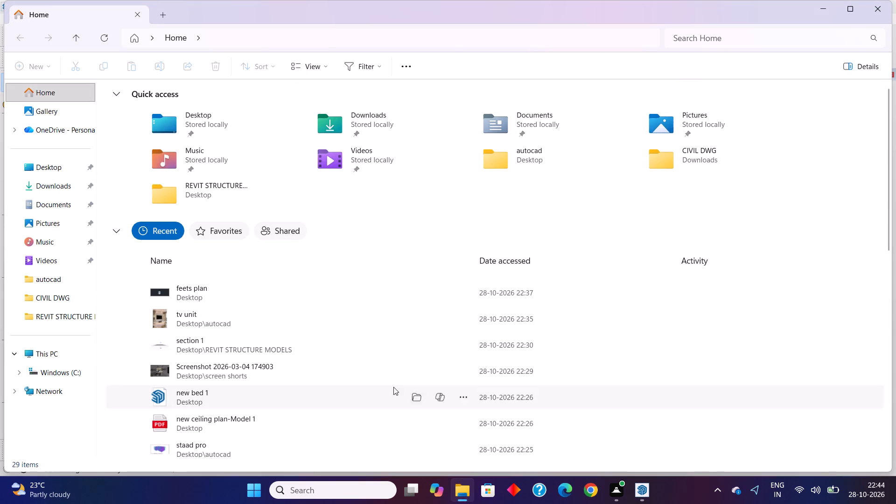
{"action": "double_click", "coordinate": [355, 128]}
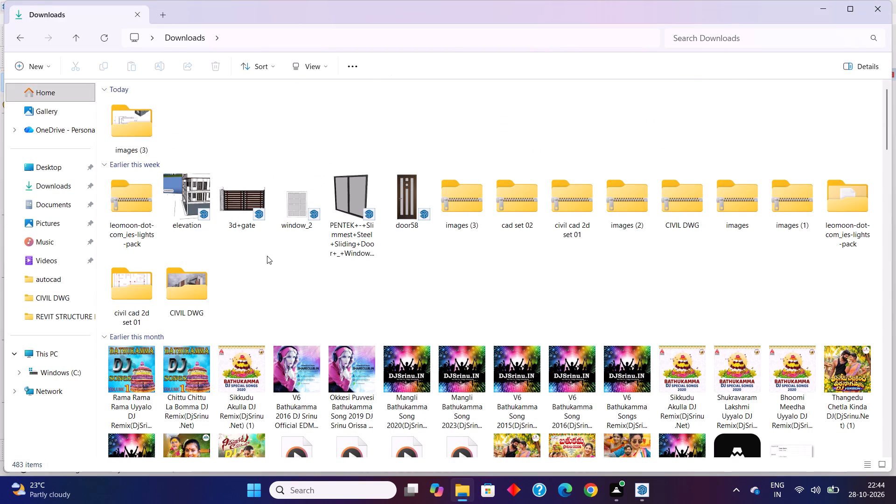
{"action": "scroll", "coordinate": [267, 256], "scroll_direction": "down", "scroll_amount": 1}
{"action": "scroll", "coordinate": [268, 256], "scroll_direction": "up", "scroll_amount": 1}
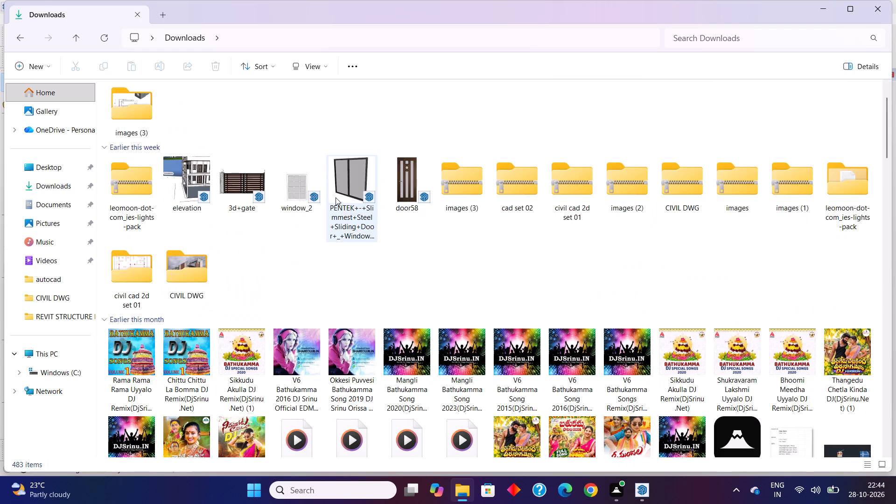
{"action": "scroll", "coordinate": [359, 259], "scroll_direction": "down", "scroll_amount": 3}
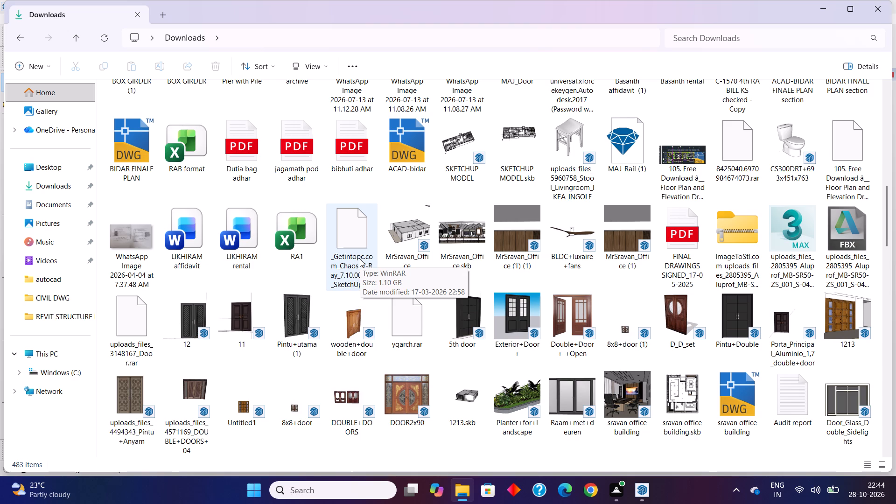
{"action": "scroll", "coordinate": [360, 259], "scroll_direction": "down", "scroll_amount": 2}
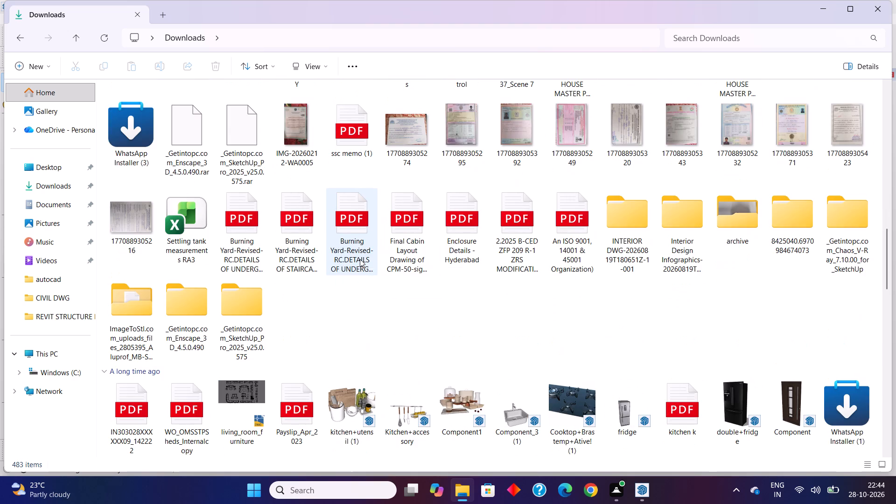
{"action": "scroll", "coordinate": [360, 259], "scroll_direction": "down", "scroll_amount": 2}
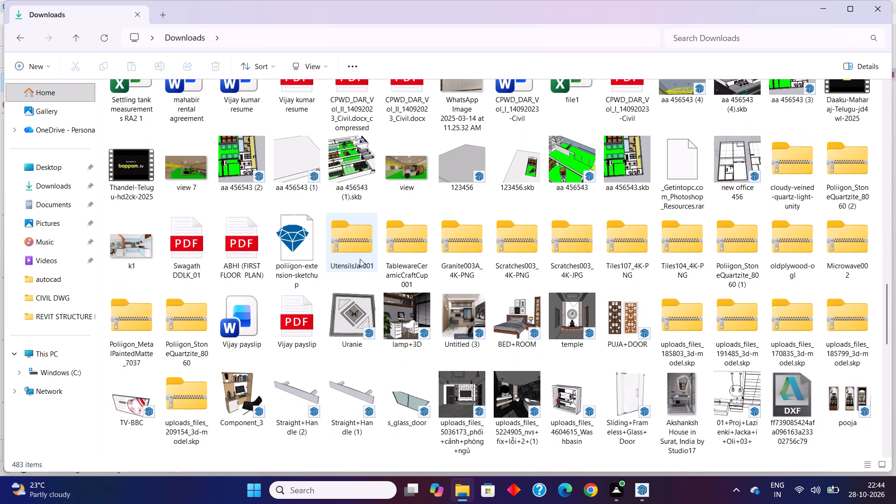
{"action": "scroll", "coordinate": [360, 259], "scroll_direction": "up", "scroll_amount": 2}
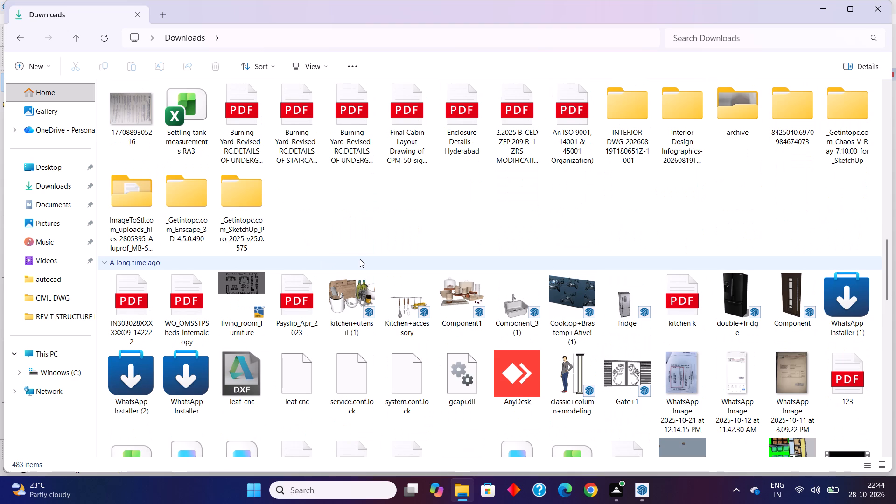
{"action": "scroll", "coordinate": [360, 259], "scroll_direction": "down", "scroll_amount": 1}
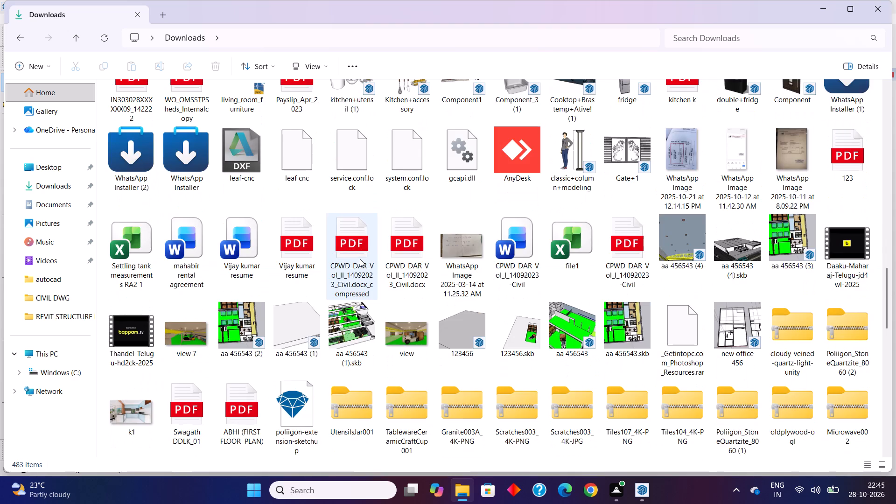
{"action": "scroll", "coordinate": [360, 259], "scroll_direction": "down", "scroll_amount": 3}
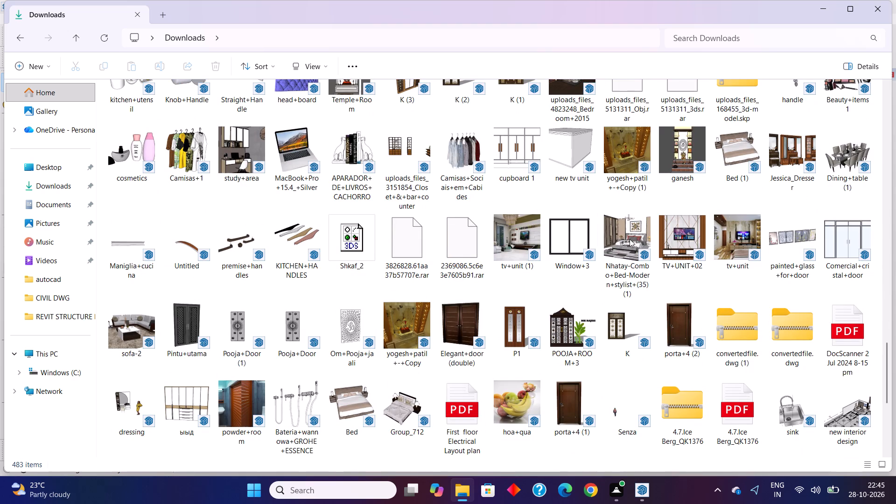
Bring the "Nhatay-Combo+Bed-Modern+stylist+(35) (1)" model from Downloads into the SketchUp house model.
{"action": "left_click_drag", "start_coordinate": [632, 235], "coordinate": [647, 499]}
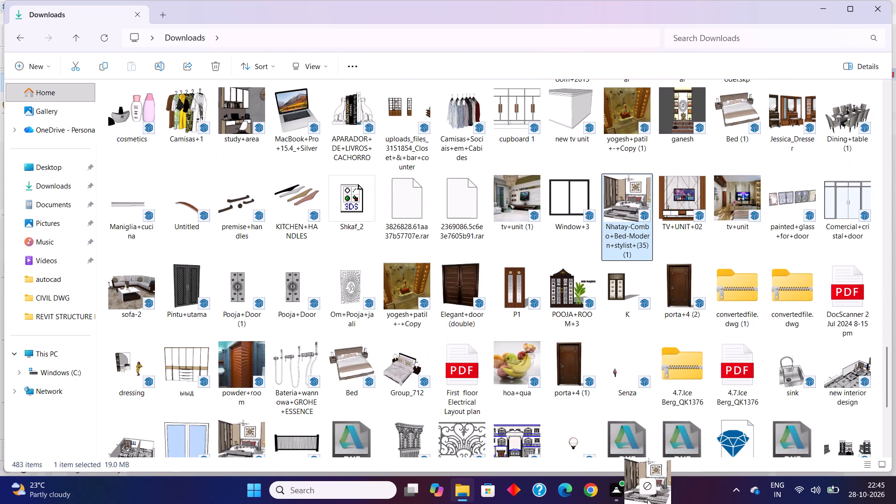
{"action": "left_click_drag", "start_coordinate": [647, 499], "coordinate": [375, 308]}
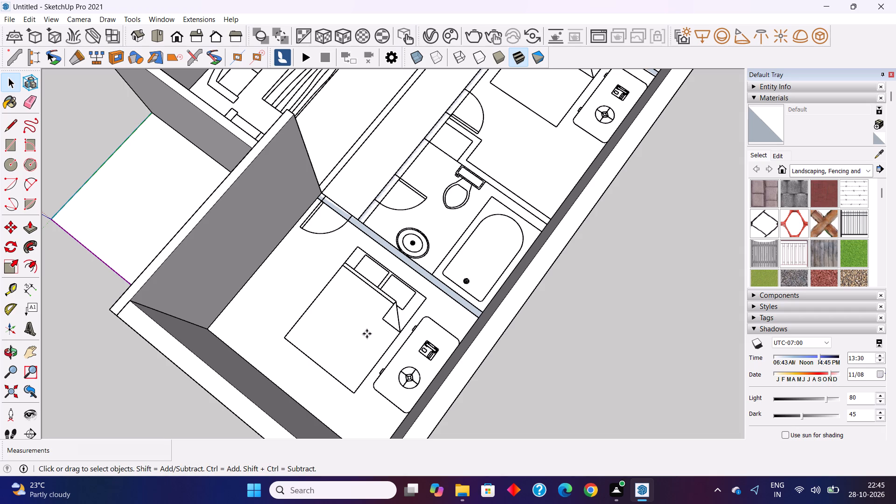
Move the imported bedroom set from the living area over the lowest bedroom of the plan.
{"action": "scroll", "coordinate": [371, 286], "scroll_direction": "down", "scroll_amount": 8}
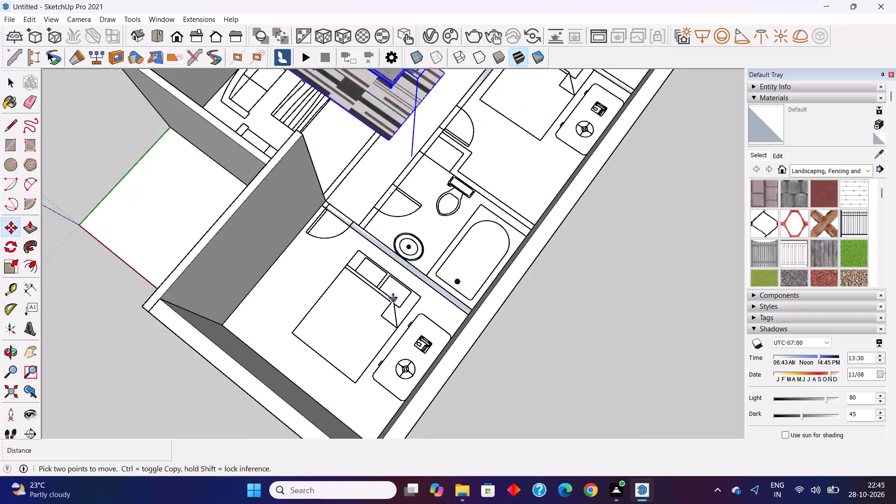
{"action": "scroll", "coordinate": [390, 298], "scroll_direction": "down", "scroll_amount": 10}
{"action": "middle_click_drag", "start_coordinate": [412, 268], "coordinate": [355, 202]}
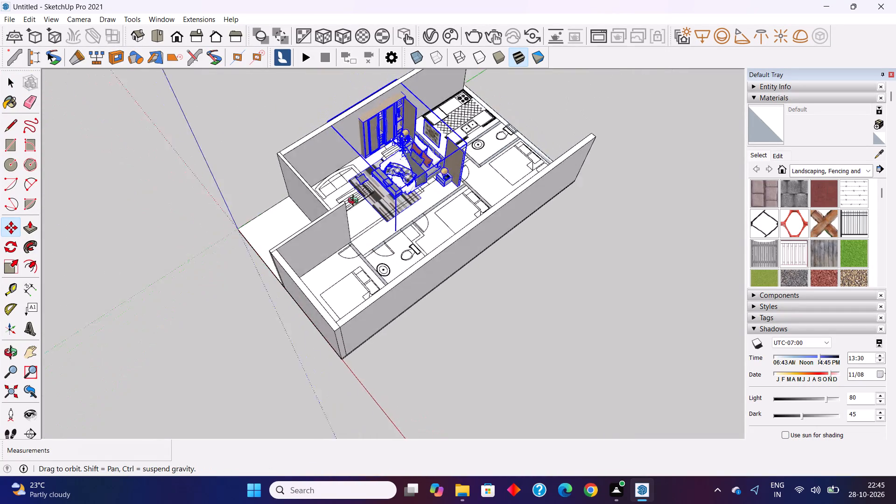
{"action": "middle_click_drag", "start_coordinate": [355, 202], "coordinate": [451, 286]}
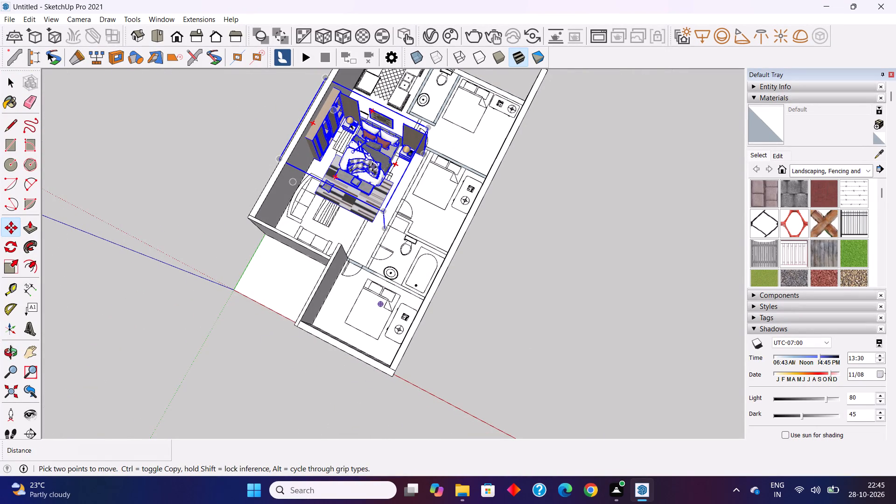
{"action": "scroll", "coordinate": [371, 167], "scroll_direction": "up", "scroll_amount": 2}
{"action": "scroll", "coordinate": [379, 207], "scroll_direction": "up", "scroll_amount": 3}
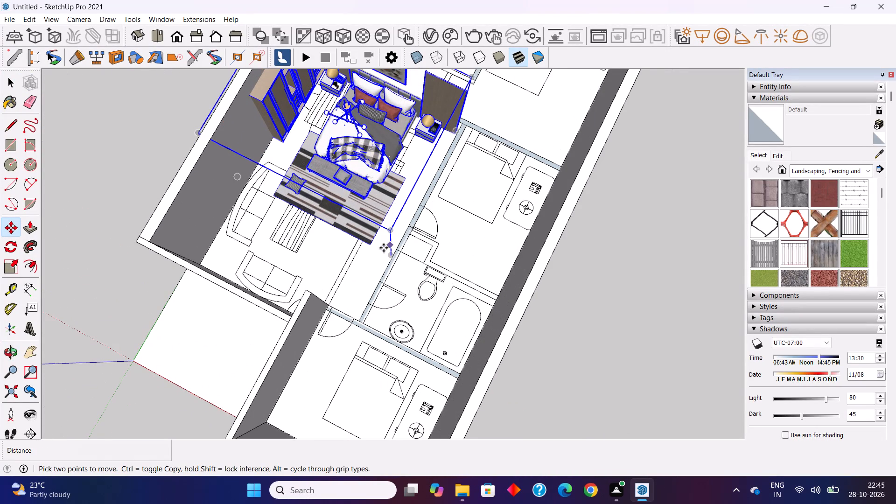
{"action": "left_click", "coordinate": [368, 245]}
{"action": "scroll", "coordinate": [434, 186], "scroll_direction": "down", "scroll_amount": 6}
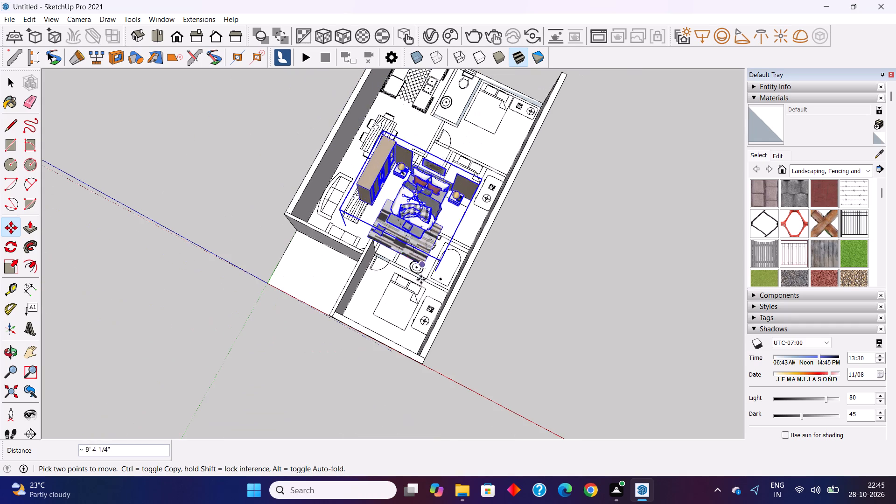
{"action": "left_click", "coordinate": [415, 349]}
Lower the bedroom set about 11' 4" vertically toward the floor of the lowest bedroom.
{"action": "middle_click_drag", "start_coordinate": [414, 341], "coordinate": [495, 254]}
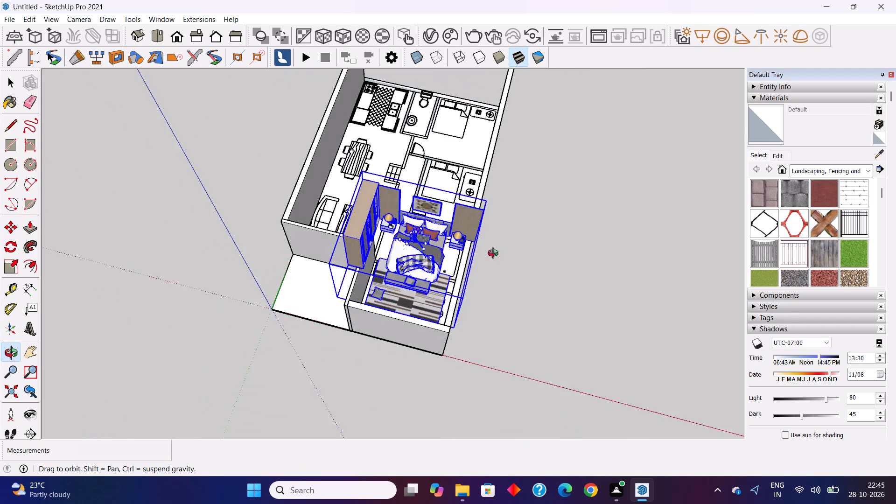
{"action": "middle_click_drag", "start_coordinate": [495, 254], "coordinate": [326, 102]}
{"action": "scroll", "coordinate": [359, 134], "scroll_direction": "up", "scroll_amount": 5}
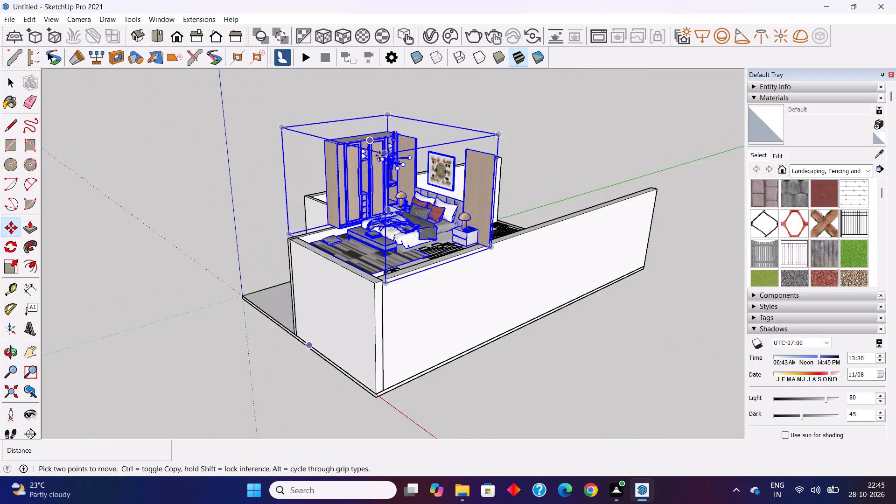
{"action": "scroll", "coordinate": [379, 155], "scroll_direction": "up", "scroll_amount": 1}
{"action": "left_click", "coordinate": [386, 158]}
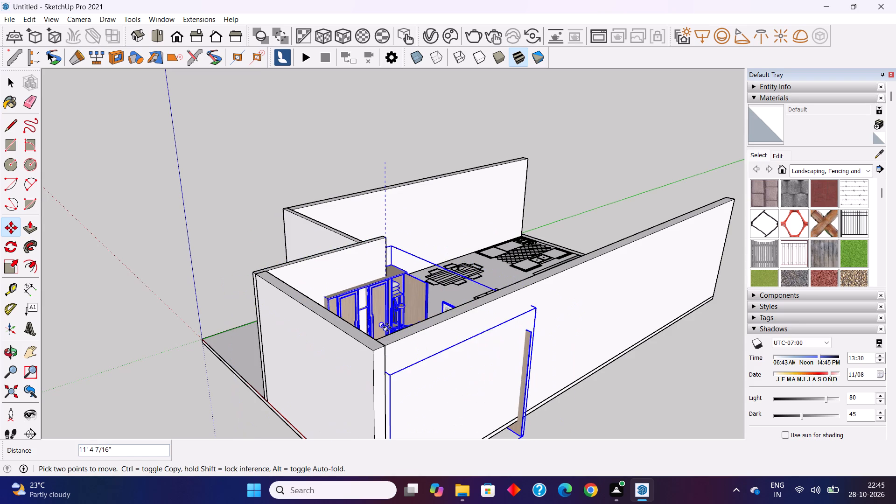
{"action": "left_click", "coordinate": [387, 327]}
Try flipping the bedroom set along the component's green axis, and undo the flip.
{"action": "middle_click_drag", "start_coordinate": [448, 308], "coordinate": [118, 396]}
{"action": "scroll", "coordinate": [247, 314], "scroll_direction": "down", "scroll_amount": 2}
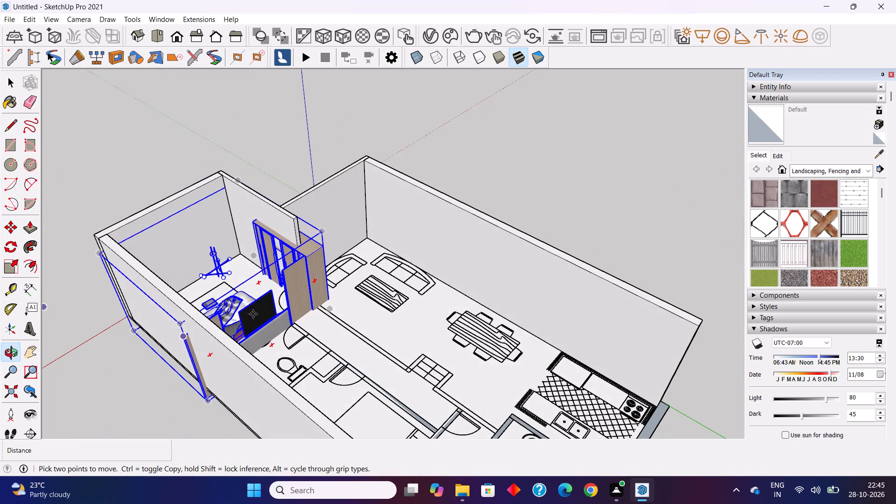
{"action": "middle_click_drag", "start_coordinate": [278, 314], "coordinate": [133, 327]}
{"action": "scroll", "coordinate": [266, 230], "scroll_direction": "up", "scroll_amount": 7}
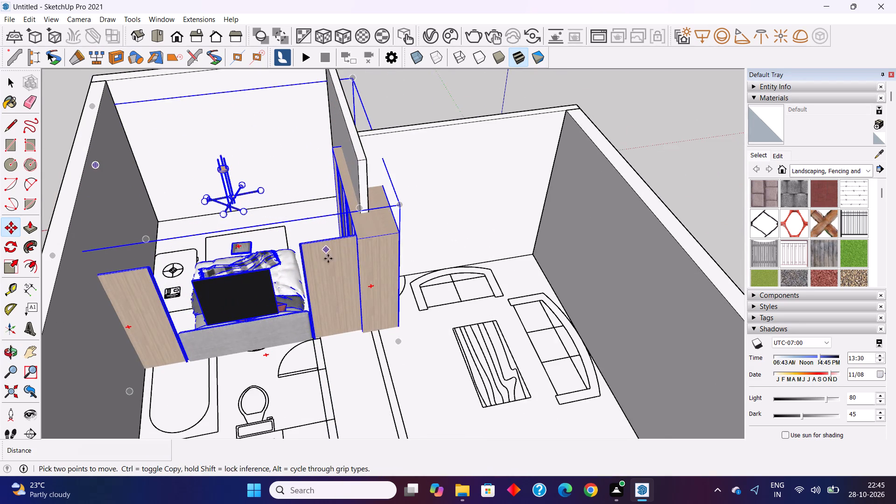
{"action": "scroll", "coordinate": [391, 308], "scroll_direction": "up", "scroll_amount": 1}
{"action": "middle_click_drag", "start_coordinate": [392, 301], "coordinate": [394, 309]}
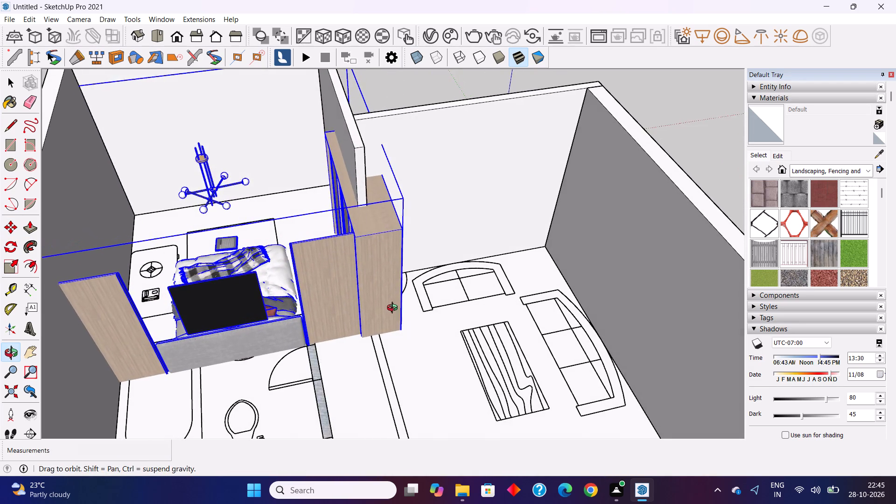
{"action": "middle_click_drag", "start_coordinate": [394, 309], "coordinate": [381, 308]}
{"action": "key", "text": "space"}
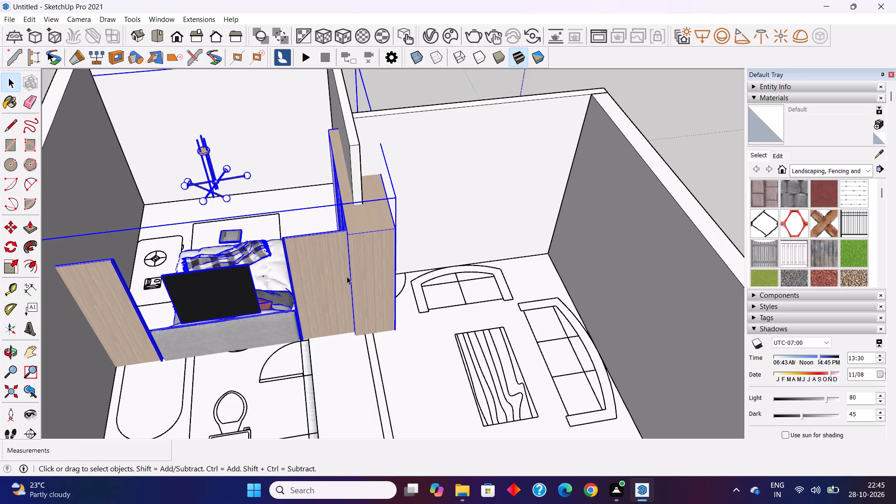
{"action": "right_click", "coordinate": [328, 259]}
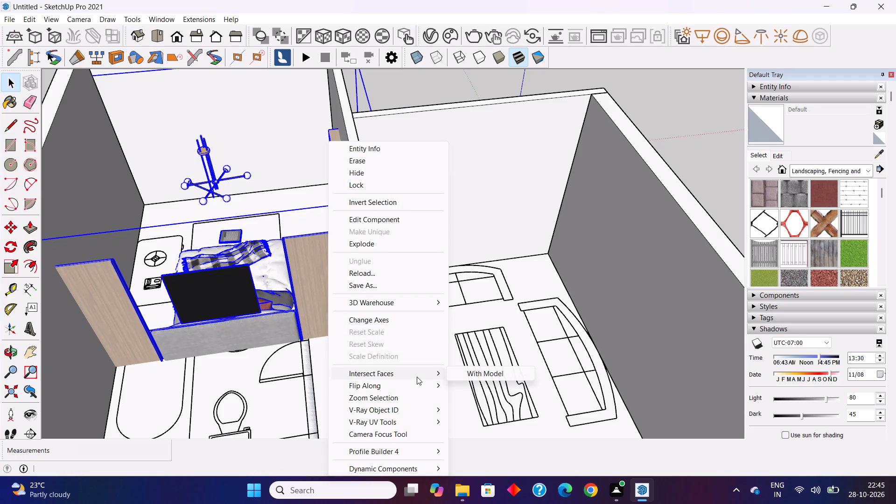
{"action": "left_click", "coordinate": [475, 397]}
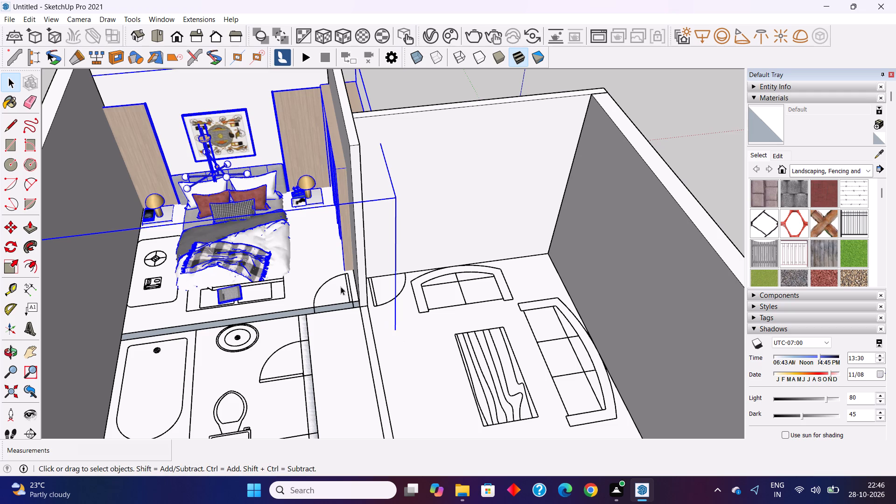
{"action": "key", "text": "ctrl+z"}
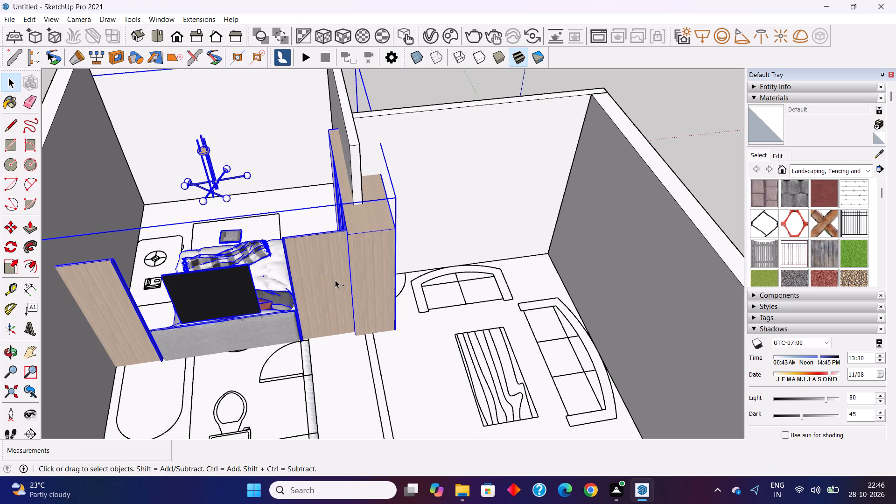
Flip the bedroom set along the component's red axis.
{"action": "right_click", "coordinate": [332, 266]}
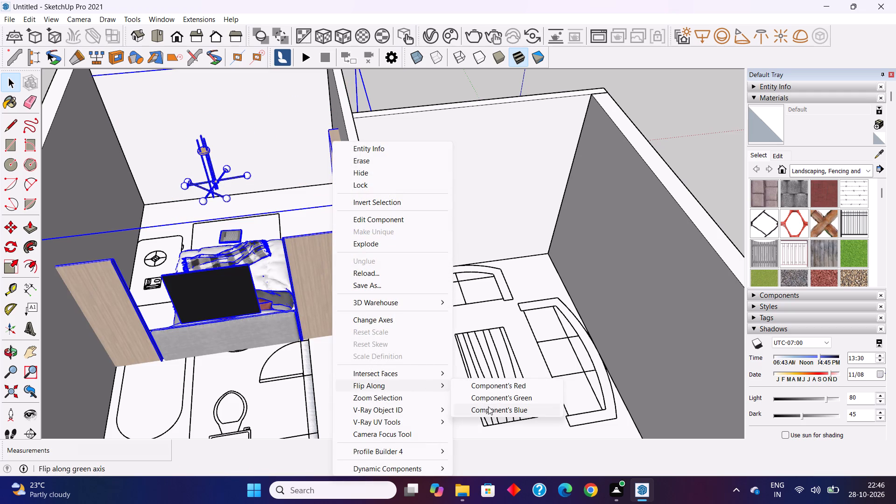
{"action": "left_click", "coordinate": [488, 383]}
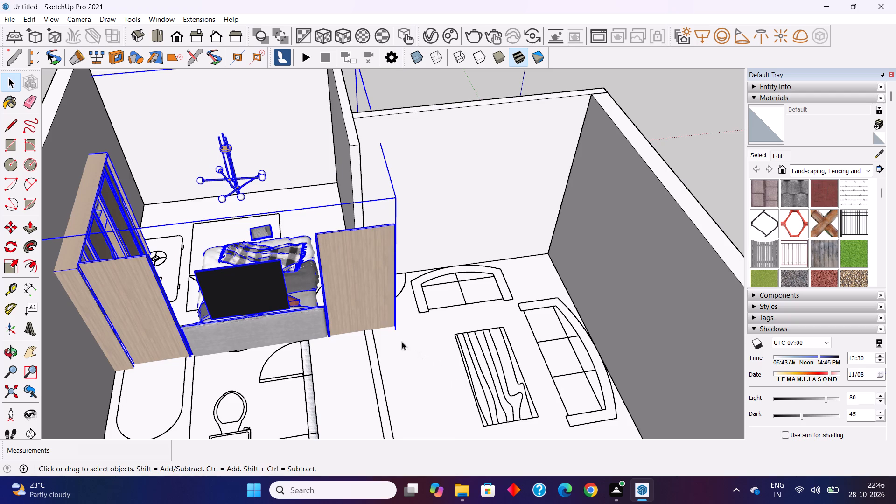
Move the flipped bedroom set so its back corner sits beside the raised wall's end at the bedroom door.
{"action": "middle_click_drag", "start_coordinate": [388, 300], "coordinate": [269, 356]}
{"action": "left_click", "coordinate": [5, 225]}
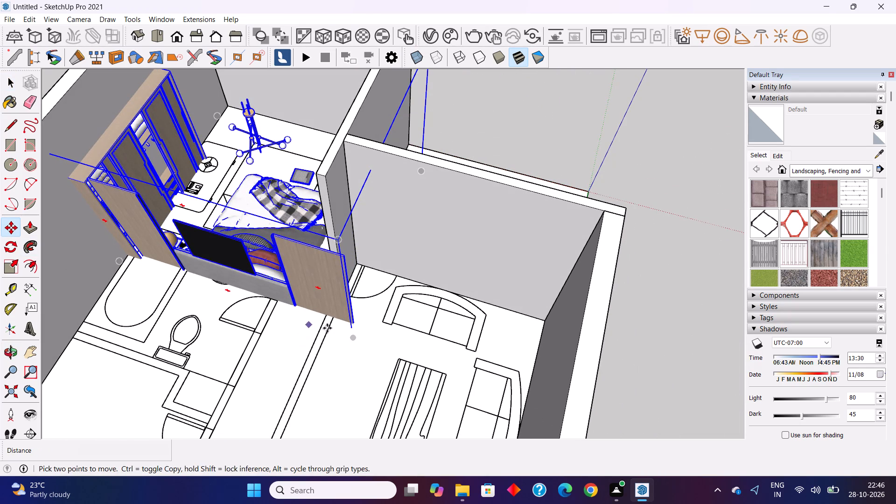
{"action": "scroll", "coordinate": [350, 329], "scroll_direction": "up", "scroll_amount": 6}
{"action": "left_click", "coordinate": [354, 321]}
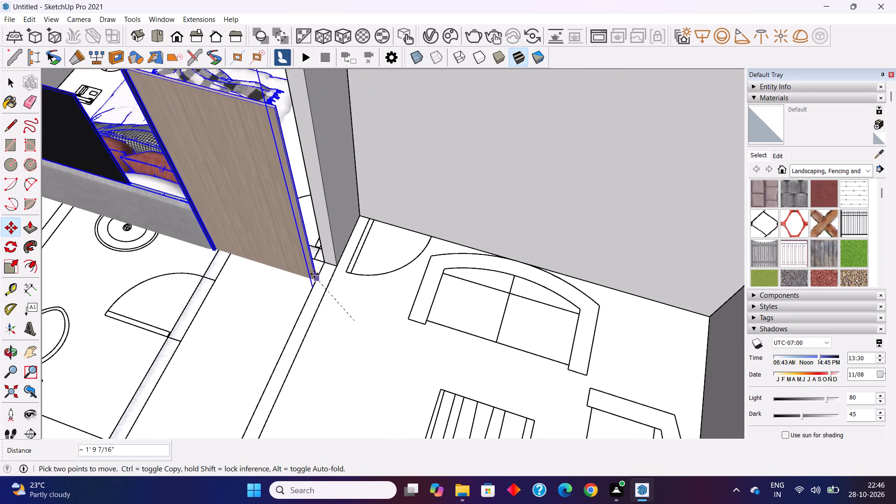
{"action": "left_click", "coordinate": [320, 255]}
Examine from several sides how the bedroom set fits within the walls of the lowest bedroom.
{"action": "scroll", "coordinate": [372, 334], "scroll_direction": "down", "scroll_amount": 3}
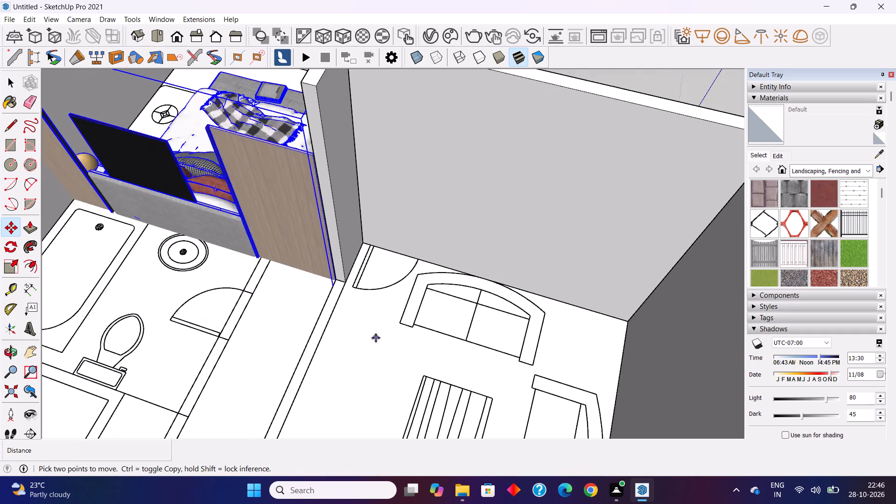
{"action": "scroll", "coordinate": [376, 338], "scroll_direction": "down", "scroll_amount": 6}
{"action": "middle_click_drag", "start_coordinate": [244, 320], "coordinate": [634, 308]}
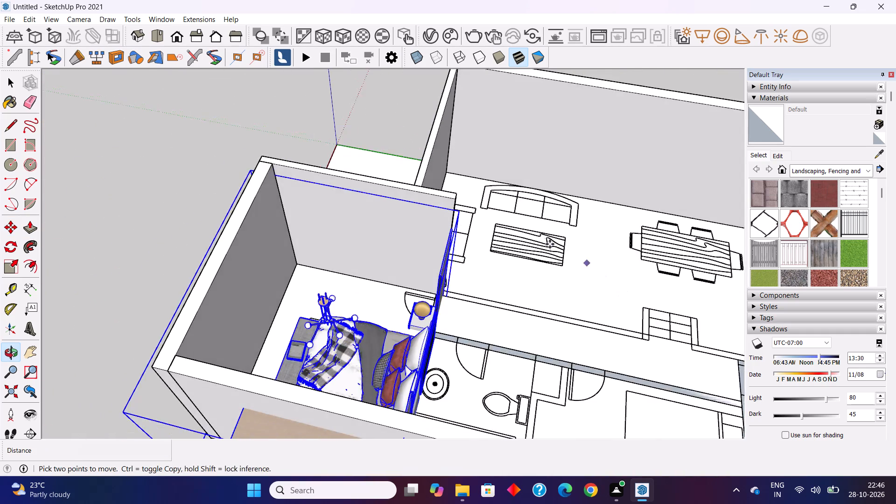
{"action": "scroll", "coordinate": [545, 242], "scroll_direction": "down", "scroll_amount": 3}
{"action": "middle_click_drag", "start_coordinate": [498, 300], "coordinate": [707, 306]}
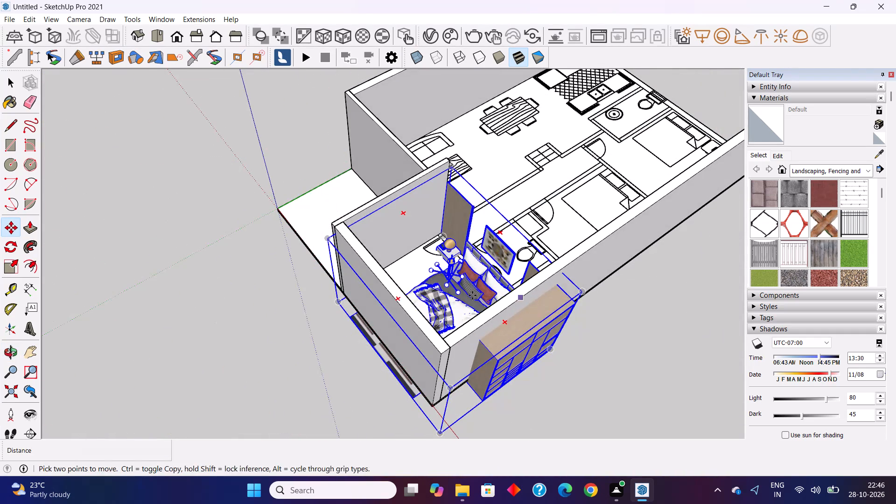
{"action": "middle_click_drag", "start_coordinate": [466, 294], "coordinate": [540, 317]}
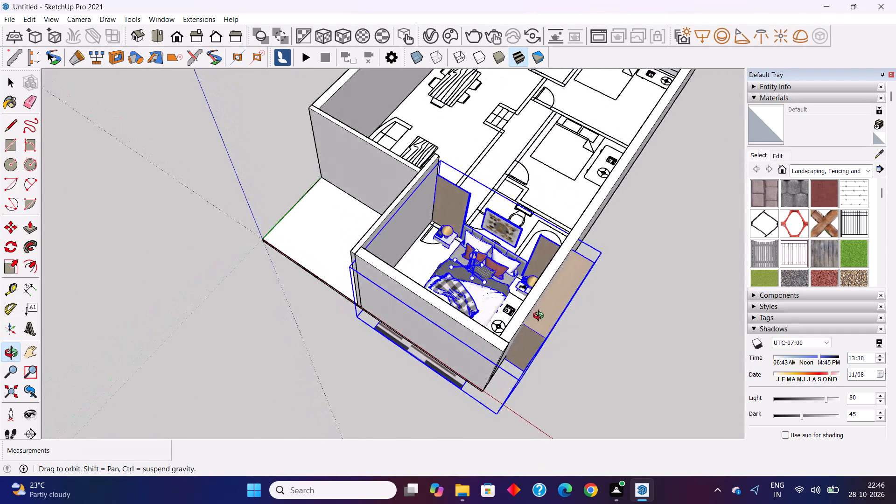
{"action": "middle_click_drag", "start_coordinate": [540, 317], "coordinate": [556, 332]}
{"action": "scroll", "coordinate": [496, 233], "scroll_direction": "up", "scroll_amount": 6}
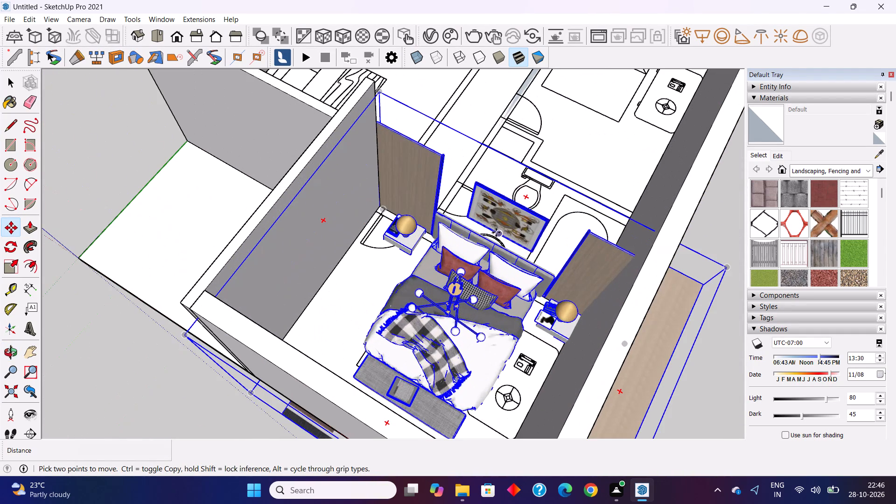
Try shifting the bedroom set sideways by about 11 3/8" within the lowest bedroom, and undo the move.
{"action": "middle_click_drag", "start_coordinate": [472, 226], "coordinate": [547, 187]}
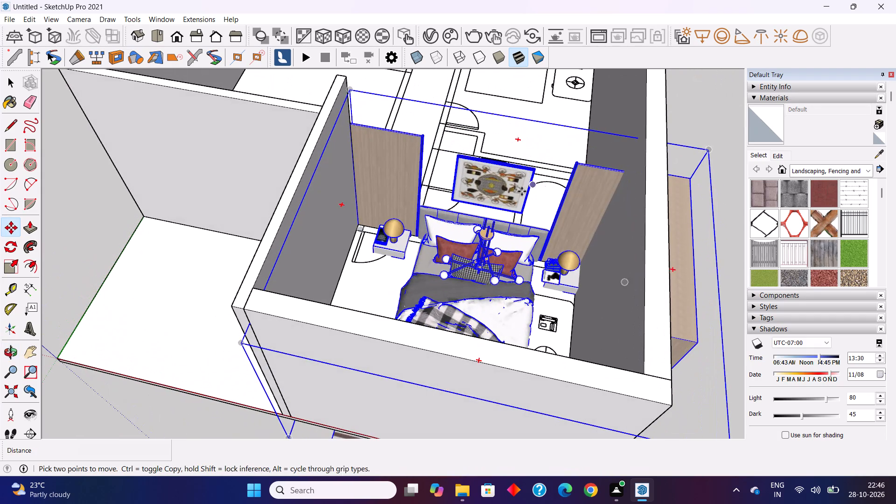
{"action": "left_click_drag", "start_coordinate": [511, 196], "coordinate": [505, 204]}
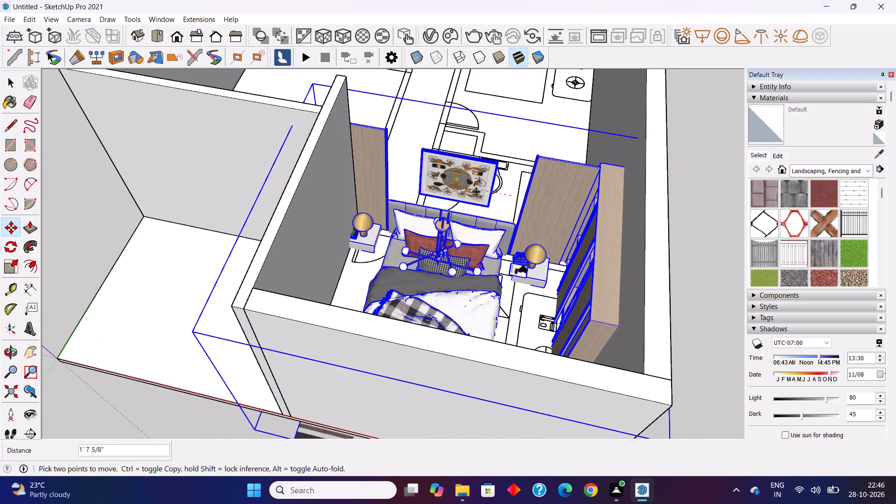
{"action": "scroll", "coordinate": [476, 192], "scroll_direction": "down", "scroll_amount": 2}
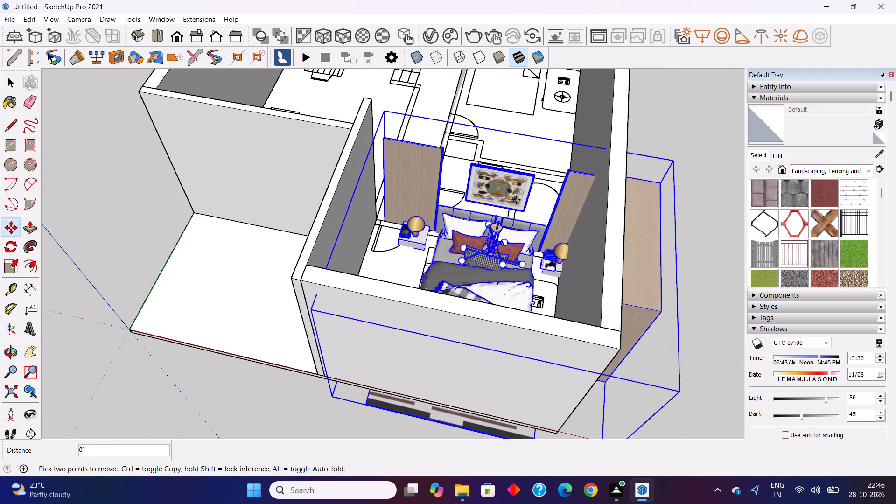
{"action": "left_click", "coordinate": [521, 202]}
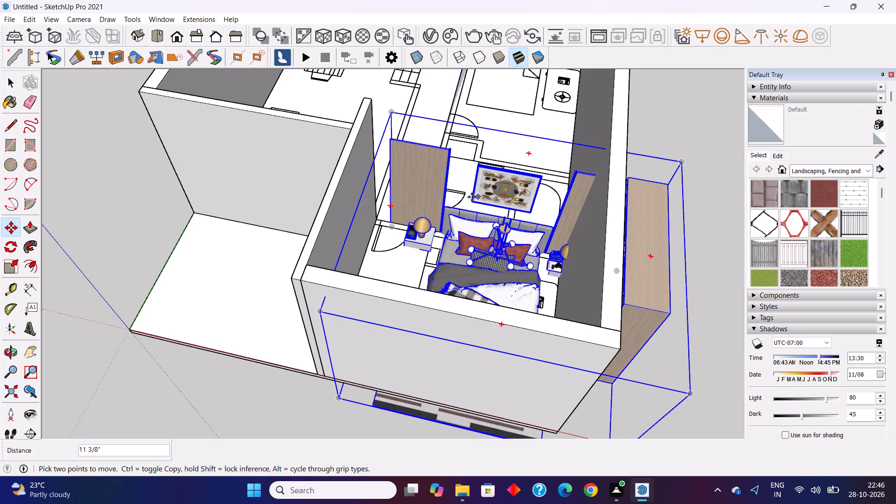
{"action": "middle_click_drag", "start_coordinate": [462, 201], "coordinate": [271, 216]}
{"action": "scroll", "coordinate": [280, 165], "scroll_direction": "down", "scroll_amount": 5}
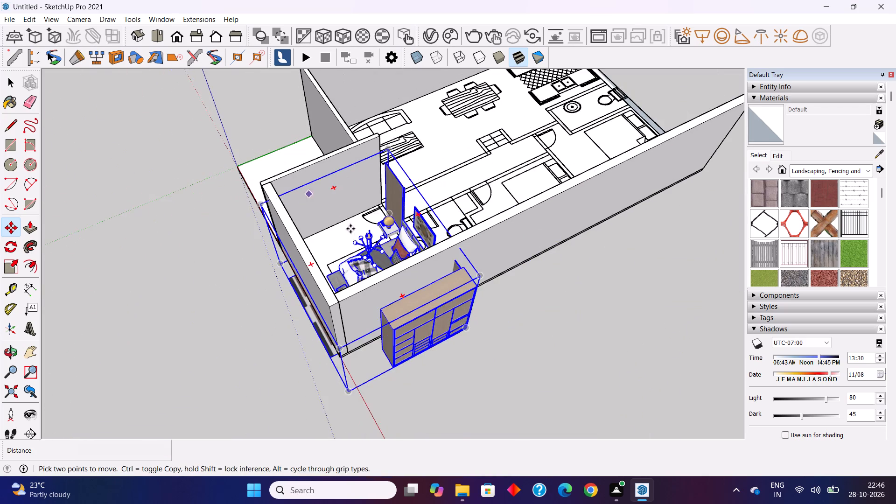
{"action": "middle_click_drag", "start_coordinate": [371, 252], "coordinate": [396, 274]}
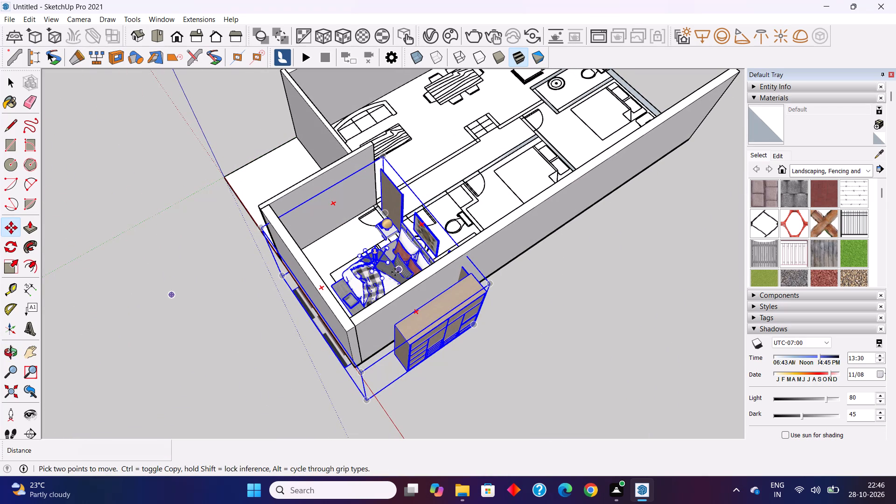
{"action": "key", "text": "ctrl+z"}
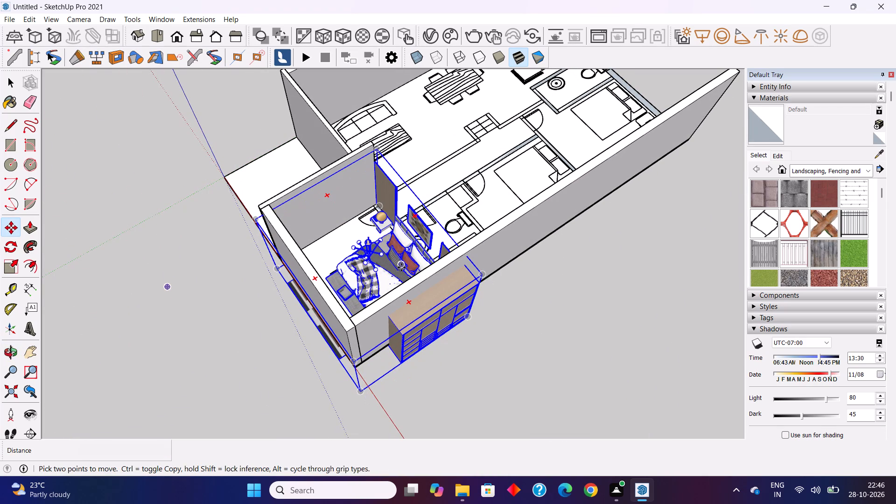
Rotate the bedroom set 90 degrees about its outer bottom corner in the floor plane.
{"action": "left_click", "coordinate": [13, 245]}
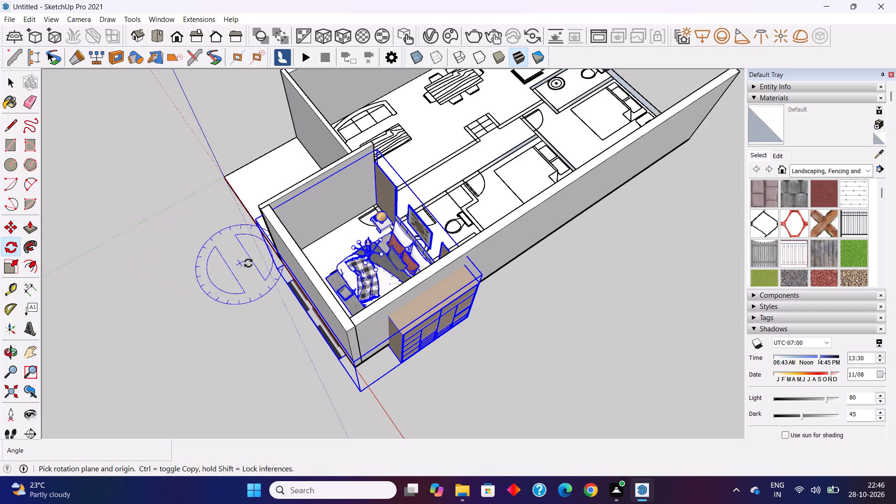
{"action": "left_click", "coordinate": [282, 281]}
{"action": "scroll", "coordinate": [283, 281], "scroll_direction": "down", "scroll_amount": 5}
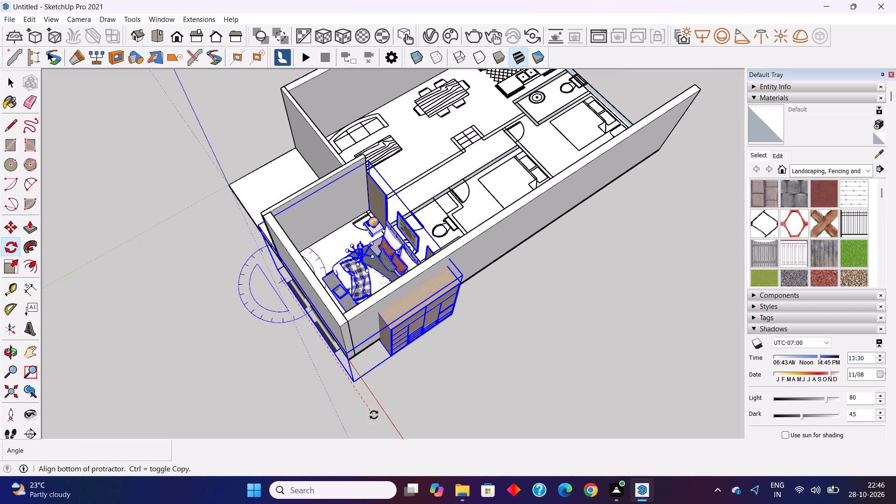
{"action": "left_click", "coordinate": [371, 416]}
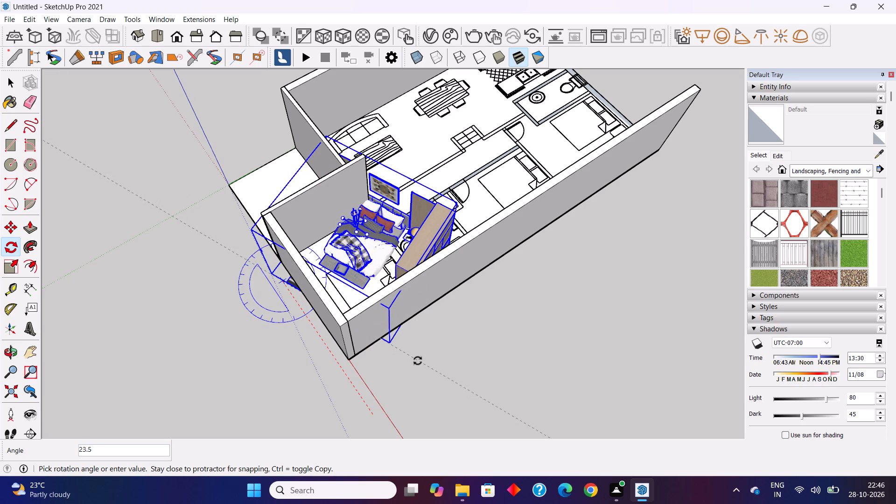
{"action": "type", "text": "90"}
{"action": "key", "text": "Return"}
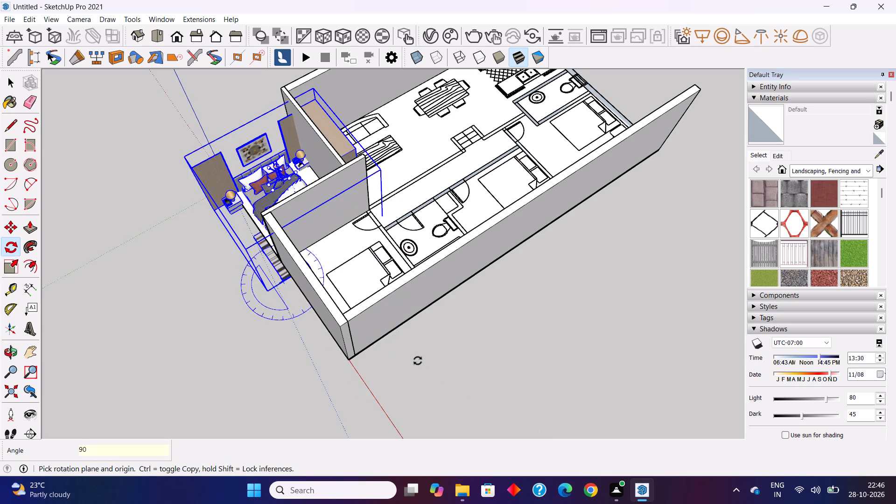
Move the rotated bedroom set into the lowest bedroom, bringing its outer bottom corner to the corner of the outer walls.
{"action": "left_click", "coordinate": [14, 227]}
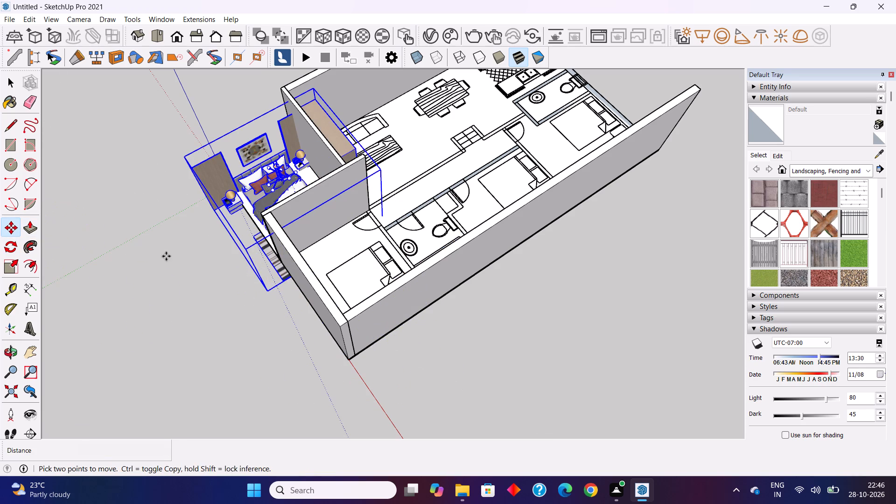
{"action": "left_click", "coordinate": [264, 290]}
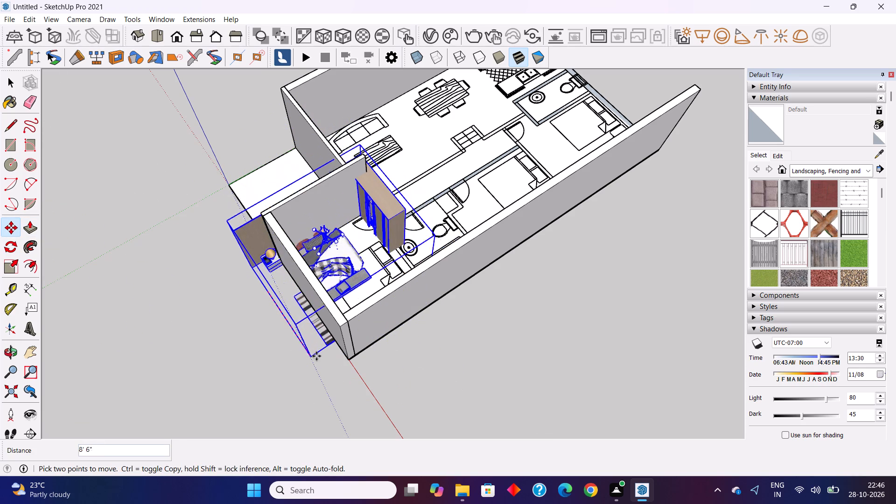
{"action": "left_click", "coordinate": [318, 370]}
{"action": "middle_click_drag", "start_coordinate": [341, 365], "coordinate": [321, 371]}
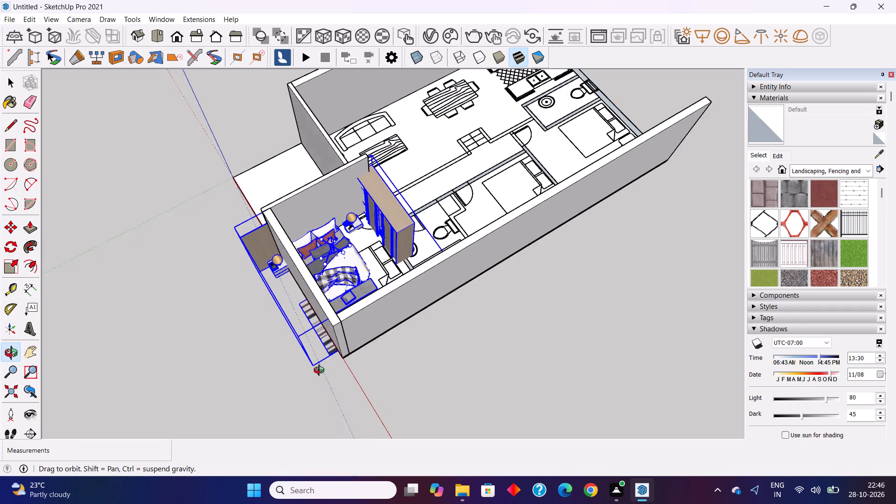
{"action": "middle_click_drag", "start_coordinate": [321, 371], "coordinate": [170, 403]}
{"action": "left_click", "coordinate": [258, 300]}
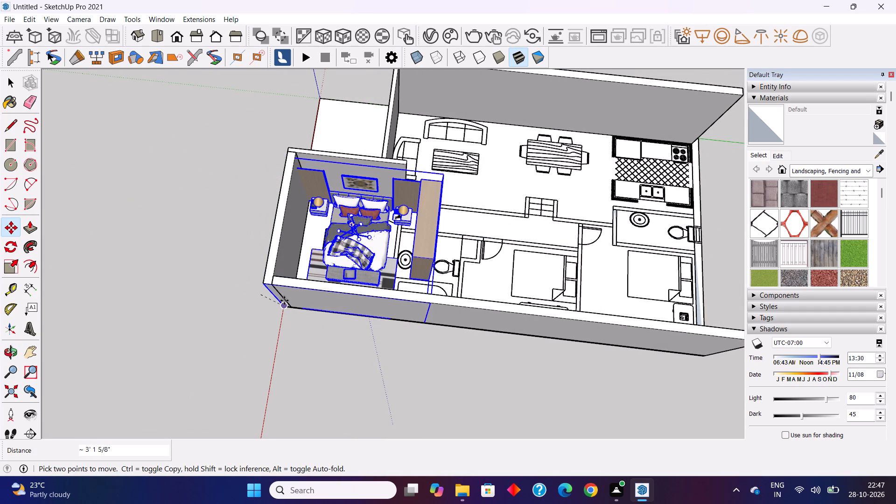
{"action": "left_click", "coordinate": [289, 294]}
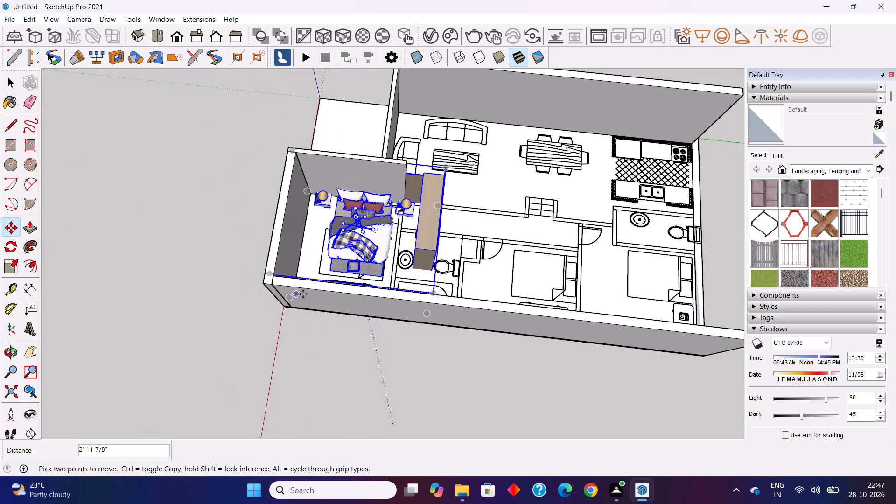
Shift the bedroom set about 6 1/4" from the wardrobe's bottom corner so the headboard side stands clear of the wall behind it.
{"action": "middle_click_drag", "start_coordinate": [341, 296], "coordinate": [194, 315]}
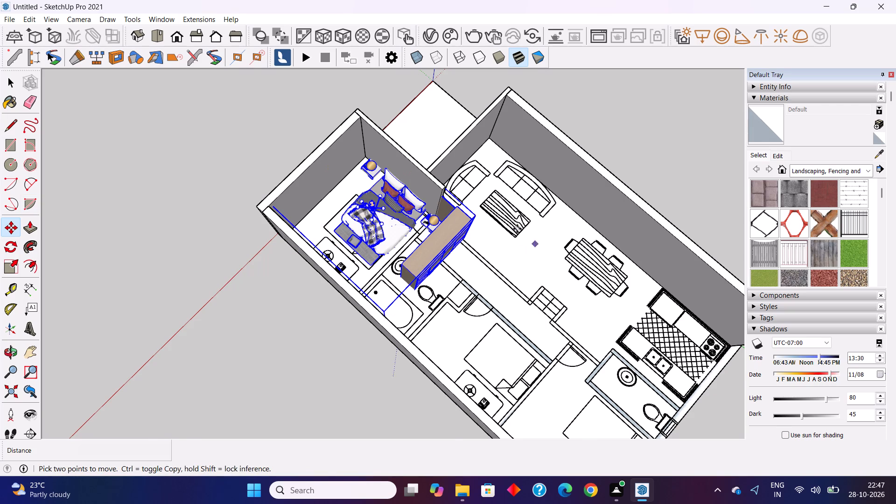
{"action": "scroll", "coordinate": [515, 227], "scroll_direction": "up", "scroll_amount": 6}
{"action": "middle_click_drag", "start_coordinate": [456, 220], "coordinate": [210, 136]}
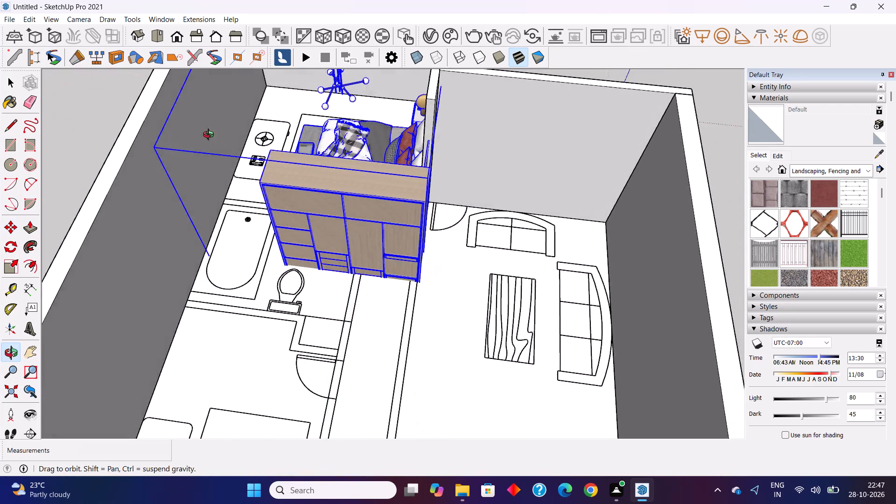
{"action": "middle_click_drag", "start_coordinate": [210, 136], "coordinate": [185, 132]}
{"action": "scroll", "coordinate": [437, 269], "scroll_direction": "up", "scroll_amount": 1}
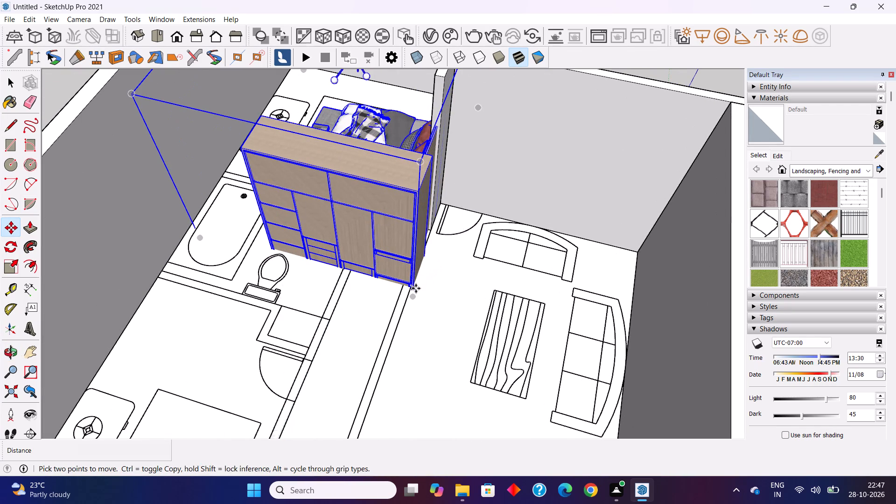
{"action": "left_click", "coordinate": [416, 288]}
{"action": "left_click", "coordinate": [405, 285]}
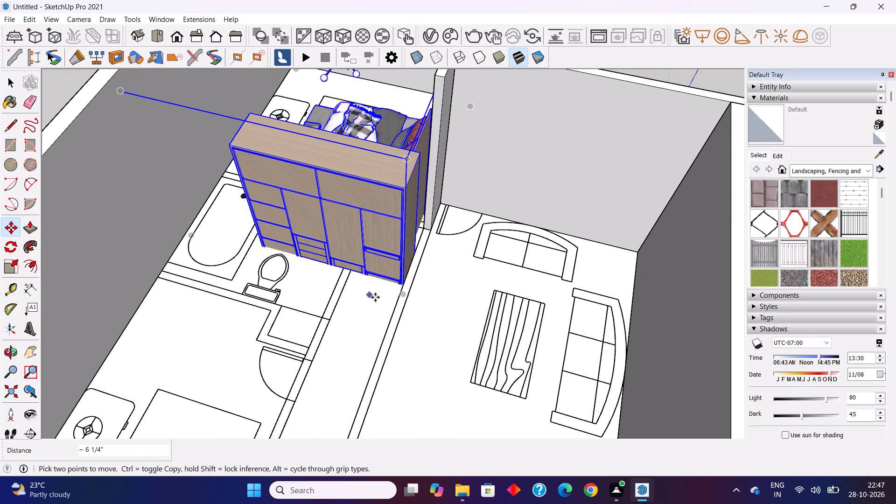
{"action": "middle_click_drag", "start_coordinate": [391, 303], "coordinate": [688, 288]}
{"action": "scroll", "coordinate": [497, 267], "scroll_direction": "down", "scroll_amount": 3}
{"action": "scroll", "coordinate": [432, 238], "scroll_direction": "down", "scroll_amount": 2}
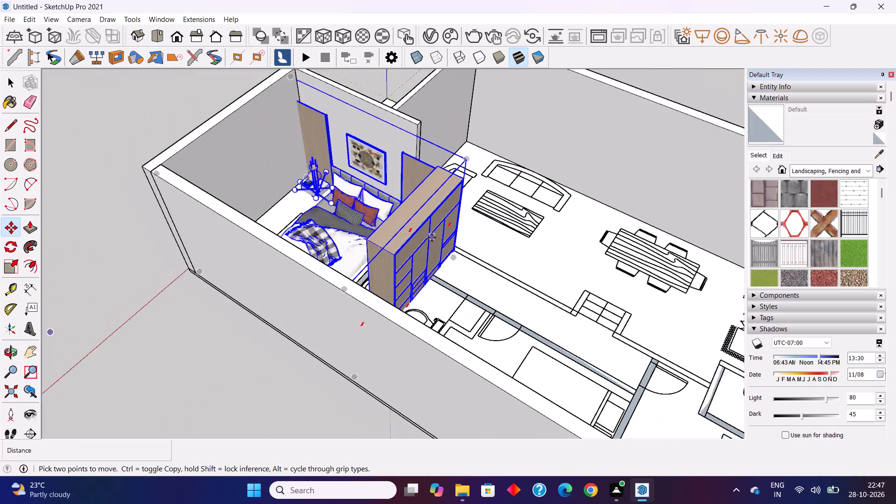
{"action": "middle_click_drag", "start_coordinate": [431, 243], "coordinate": [519, 297]}
{"action": "key", "text": "space"}
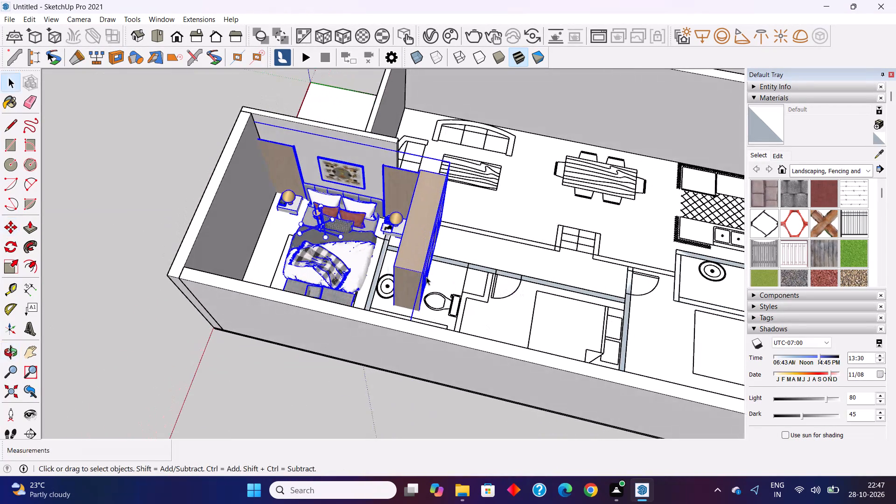
{"action": "left_click", "coordinate": [159, 142]}
Open the bedroom set for editing, down to the nested group that holds the wardrobe.
{"action": "scroll", "coordinate": [359, 239], "scroll_direction": "up", "scroll_amount": 4}
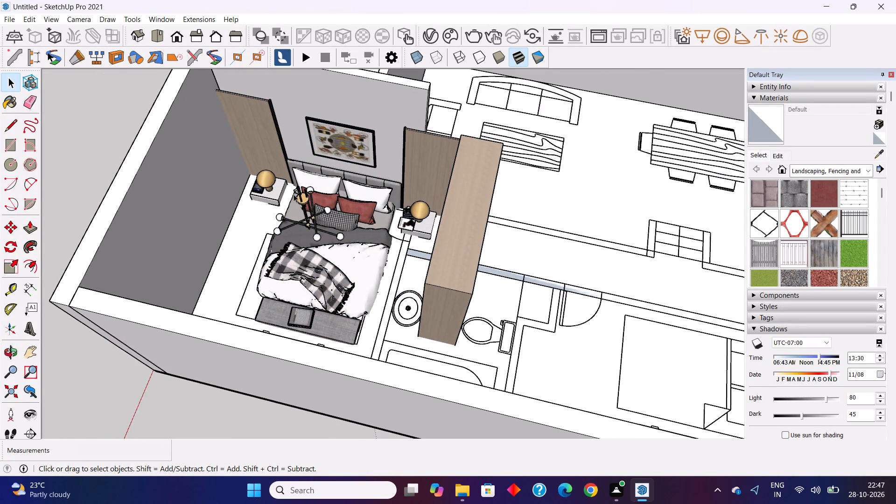
{"action": "scroll", "coordinate": [294, 194], "scroll_direction": "up", "scroll_amount": 2}
{"action": "left_click", "coordinate": [365, 264]}
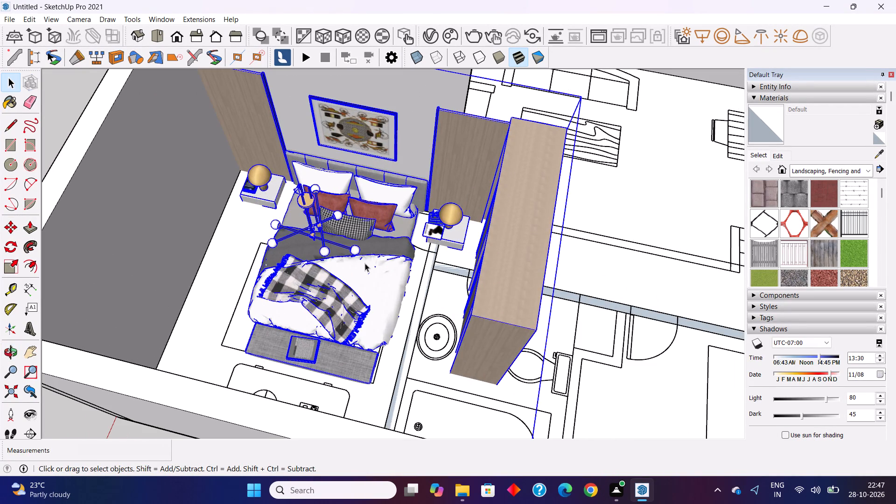
{"action": "double_click", "coordinate": [365, 263]}
{"action": "left_click", "coordinate": [500, 259]}
{"action": "middle_click_drag", "start_coordinate": [478, 266], "coordinate": [479, 266]}
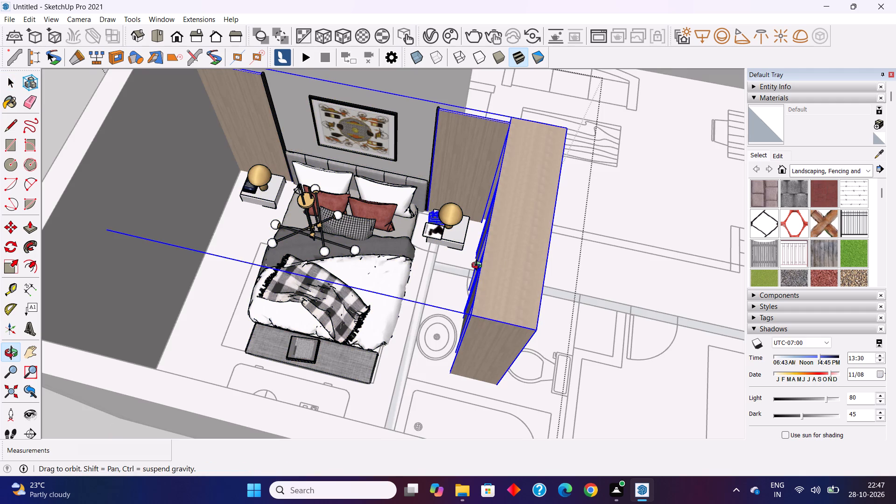
{"action": "middle_click_drag", "start_coordinate": [479, 266], "coordinate": [649, 232]}
{"action": "scroll", "coordinate": [354, 303], "scroll_direction": "down", "scroll_amount": 3}
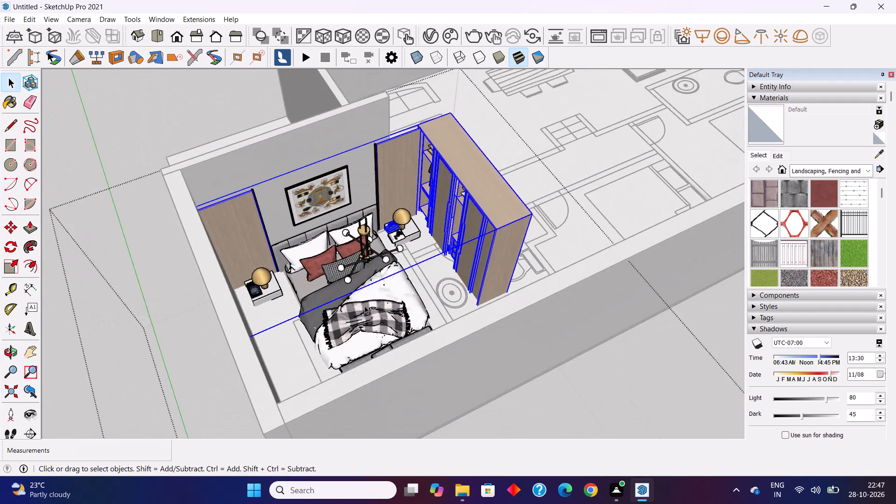
{"action": "scroll", "coordinate": [366, 304], "scroll_direction": "down", "scroll_amount": 2}
{"action": "scroll", "coordinate": [392, 135], "scroll_direction": "up", "scroll_amount": 3}
{"action": "scroll", "coordinate": [444, 221], "scroll_direction": "up", "scroll_amount": 2}
{"action": "double_click", "coordinate": [464, 240]}
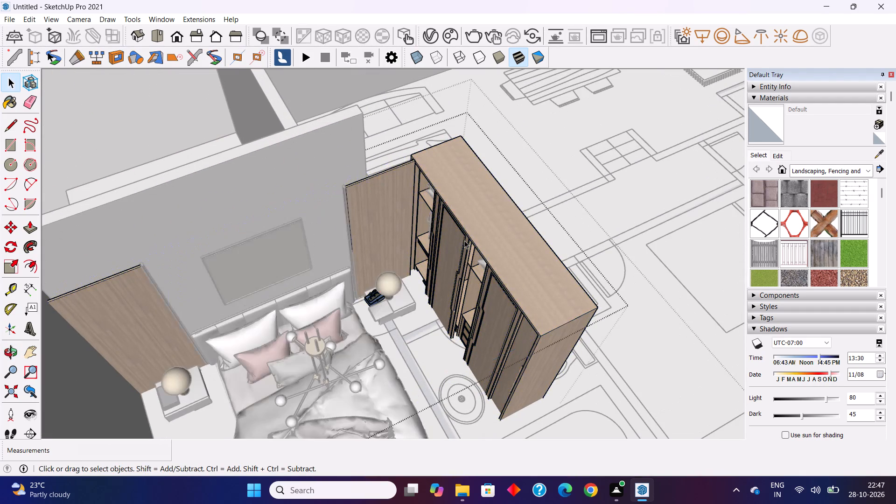
Delete the panels covering the top of the wardrobe.
{"action": "left_click", "coordinate": [476, 237]}
{"action": "double_click", "coordinate": [477, 237]}
{"action": "left_click", "coordinate": [477, 237]}
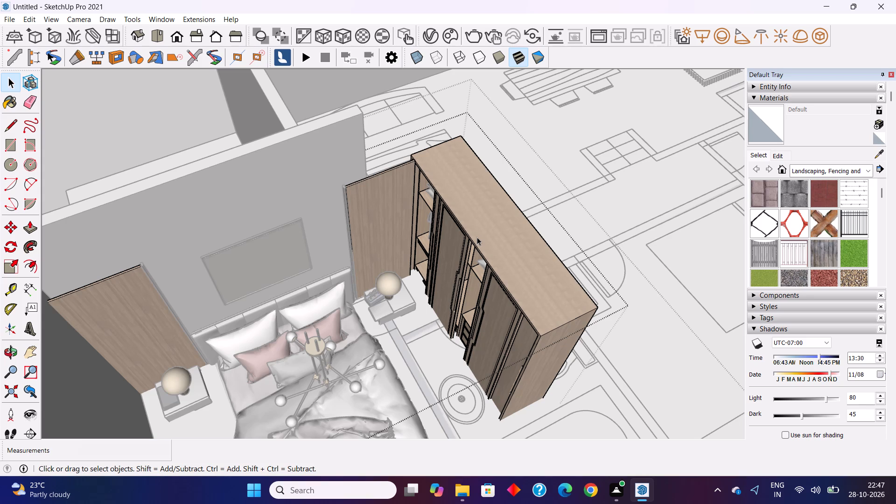
{"action": "key", "text": "Delete"}
{"action": "left_click", "coordinate": [489, 226]}
{"action": "key", "text": "Delete"}
{"action": "left_click", "coordinate": [464, 237]}
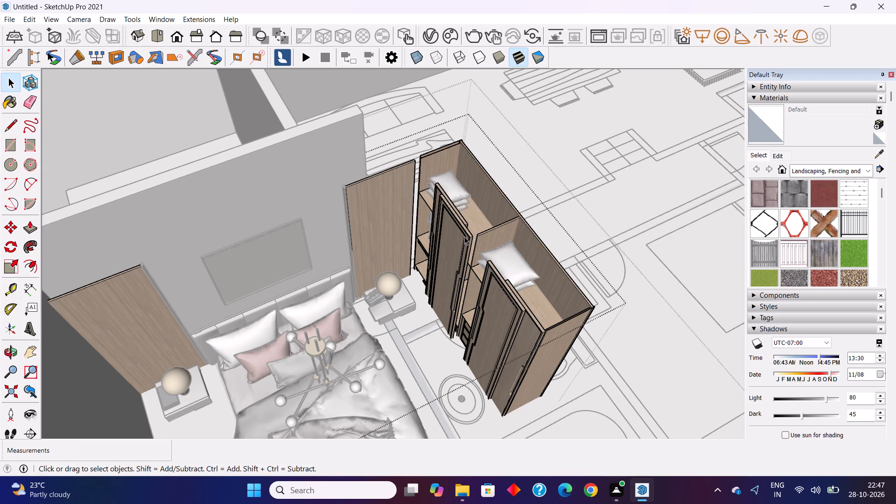
{"action": "key", "text": "Delete"}
{"action": "left_click", "coordinate": [459, 235]}
{"action": "key", "text": "Delete"}
{"action": "double_click", "coordinate": [468, 233]}
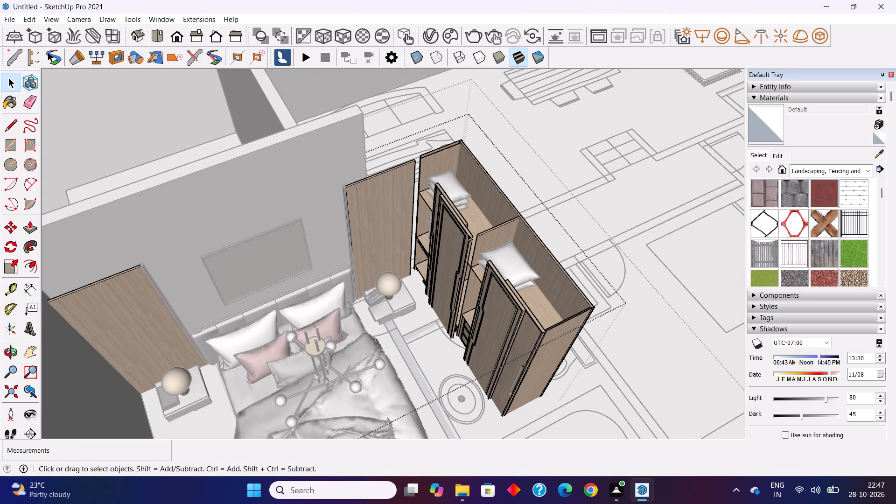
{"action": "left_click", "coordinate": [547, 191]}
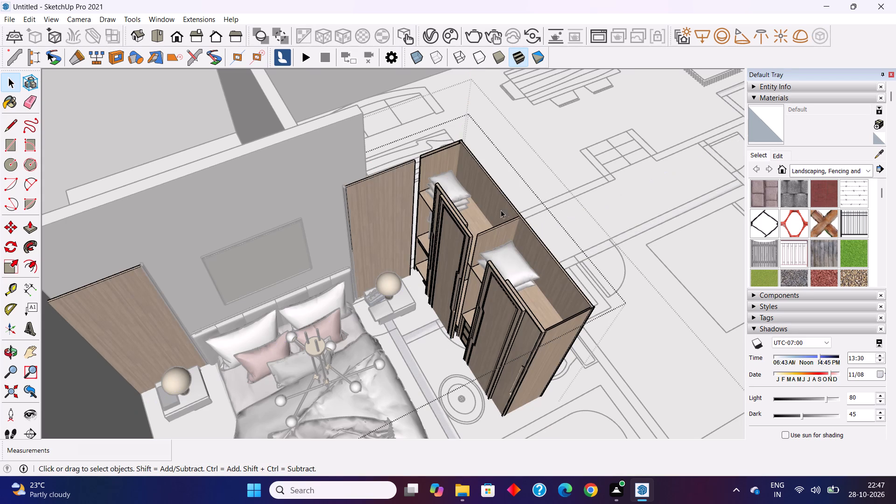
Delete the wardrobe's upper shelf, its long back panel and the upper middle divider.
{"action": "left_click", "coordinate": [486, 217]}
{"action": "key", "text": "Delete"}
{"action": "left_click", "coordinate": [505, 205]}
{"action": "key", "text": "Delete"}
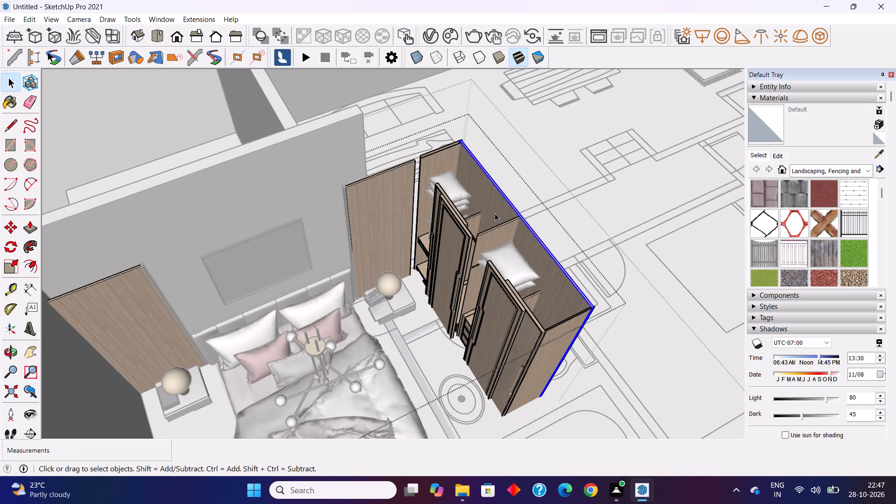
{"action": "left_click", "coordinate": [496, 224]}
{"action": "left_click", "coordinate": [497, 227]}
{"action": "key", "text": "Delete"}
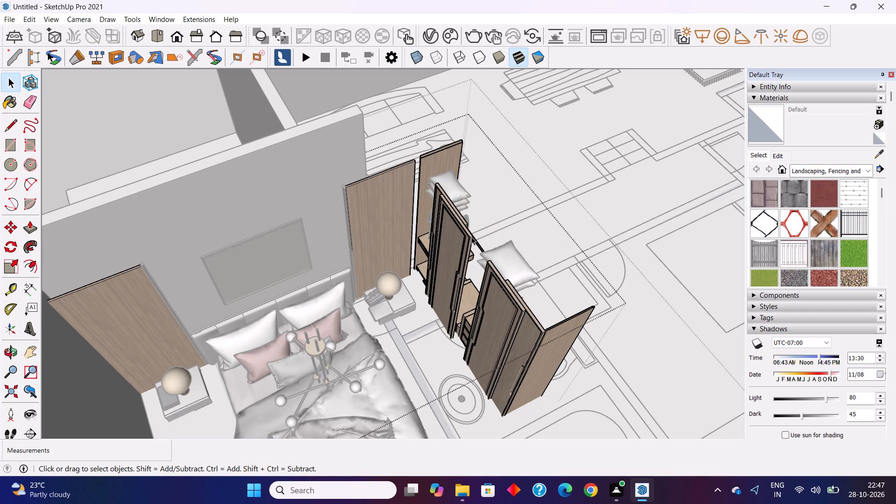
Delete the trim and inner panel pieces of the wardrobe door nearer the headboard wall, one after another.
{"action": "left_click", "coordinate": [471, 237]}
{"action": "key", "text": "Delete"}
{"action": "left_click", "coordinate": [464, 237]}
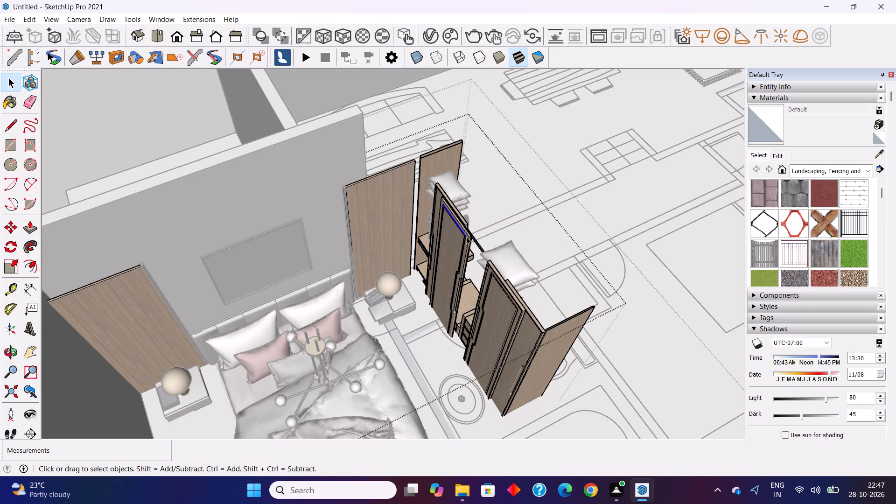
{"action": "key", "text": "Delete"}
{"action": "left_click", "coordinate": [469, 236]}
{"action": "key", "text": "Delete"}
{"action": "left_click", "coordinate": [467, 236]}
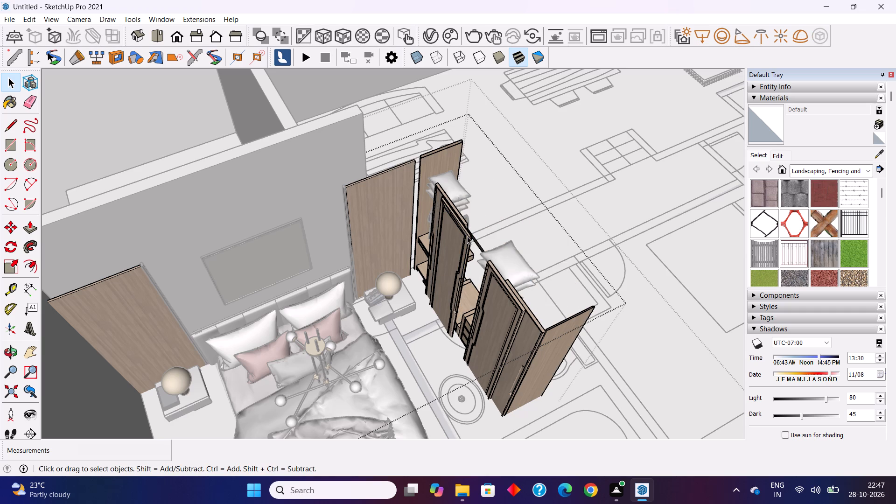
{"action": "key", "text": "Delete"}
{"action": "left_click", "coordinate": [461, 241]}
{"action": "key", "text": "Delete"}
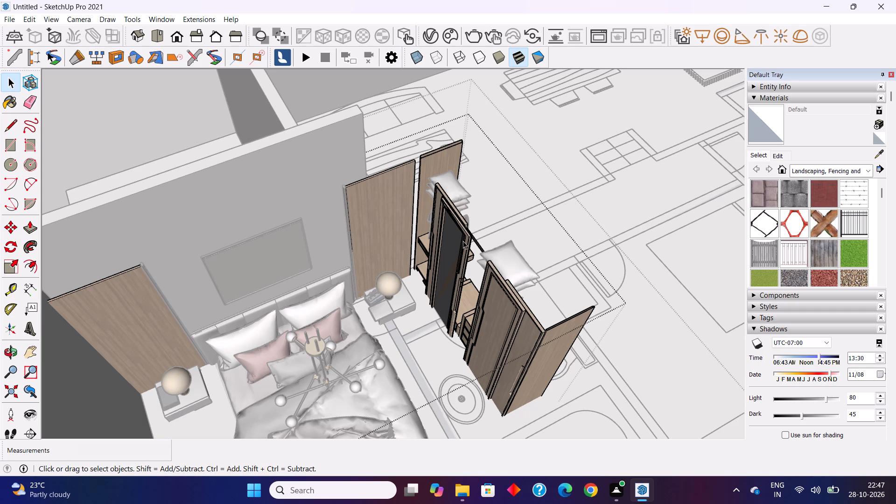
{"action": "left_click", "coordinate": [463, 241]}
{"action": "key", "text": "Delete"}
{"action": "left_click", "coordinate": [466, 240]}
{"action": "key", "text": "Delete"}
{"action": "left_click", "coordinate": [466, 238]}
{"action": "key", "text": "Delete"}
Delete the remaining door leaves, side panels and shelves in both halves of the wardrobe.
{"action": "left_click_drag", "start_coordinate": [483, 220], "coordinate": [442, 249]}
{"action": "key", "text": "Delete"}
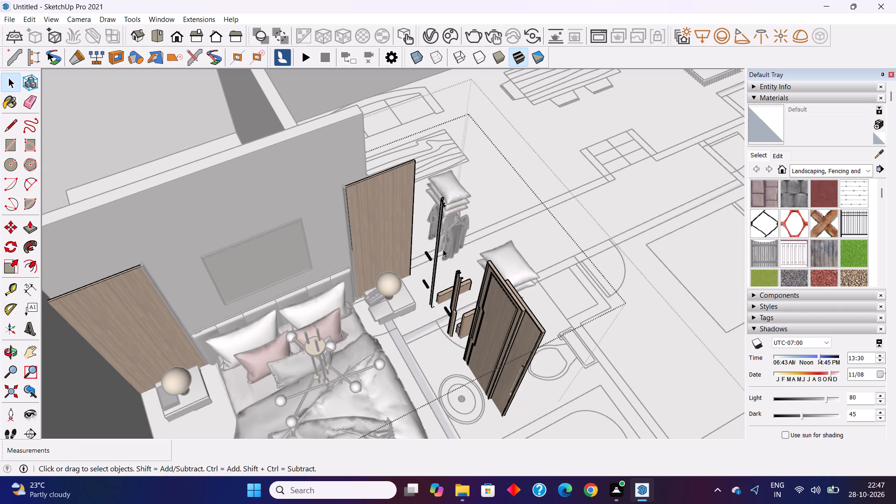
{"action": "left_click", "coordinate": [501, 305]}
{"action": "key", "text": "Delete"}
{"action": "left_click_drag", "start_coordinate": [538, 281], "coordinate": [502, 303]}
{"action": "left_click_drag", "start_coordinate": [502, 303], "coordinate": [488, 311]}
{"action": "key", "text": "Delete"}
Delete the thin upright strips and panel remnants left in the wardrobe's middle and at its end farthest from the headboard wall.
{"action": "left_click", "coordinate": [456, 289]}
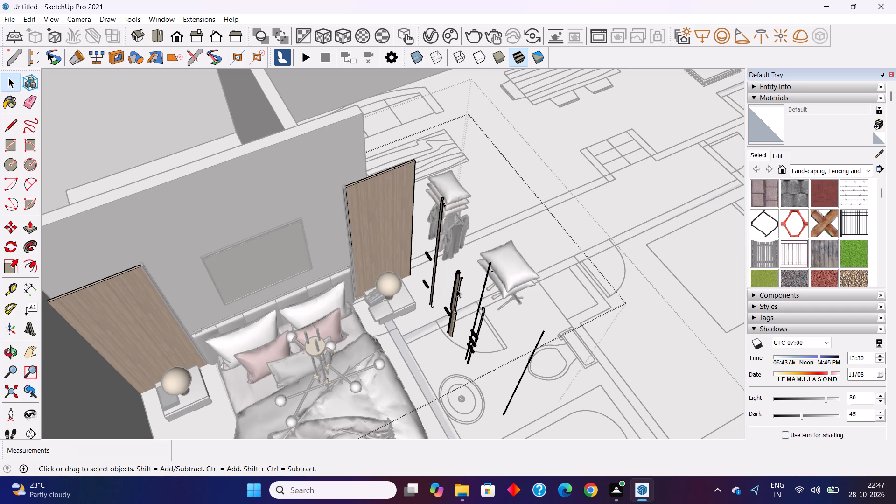
{"action": "key", "text": "Delete"}
{"action": "left_click_drag", "start_coordinate": [504, 283], "coordinate": [445, 336]}
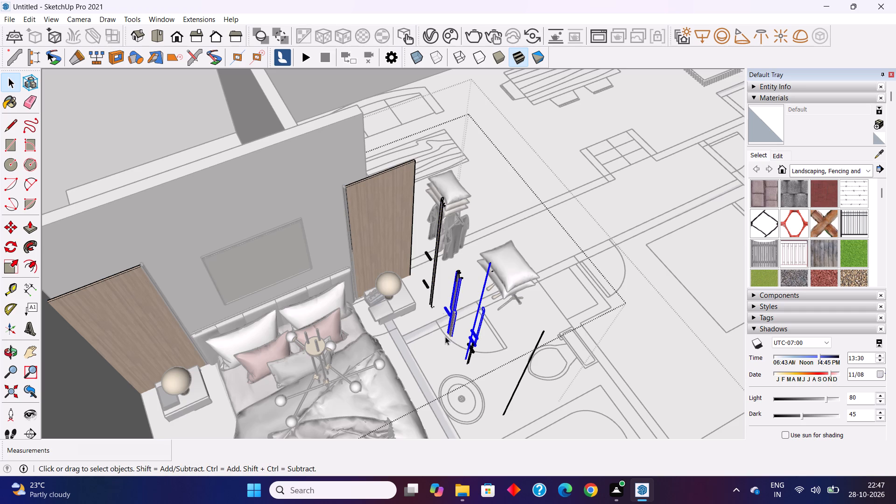
{"action": "key", "text": "Delete"}
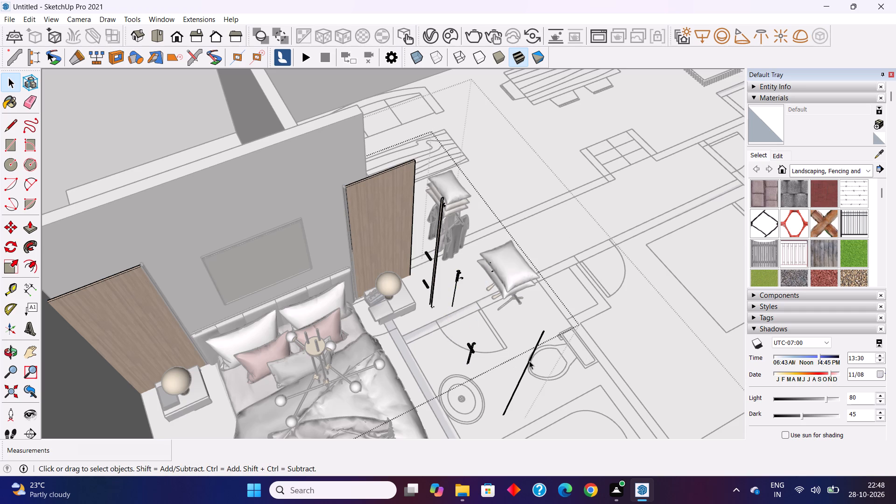
{"action": "left_click", "coordinate": [529, 361]}
{"action": "key", "text": "Delete"}
{"action": "left_click_drag", "start_coordinate": [558, 322], "coordinate": [556, 327]}
{"action": "left_click_drag", "start_coordinate": [556, 327], "coordinate": [493, 408]}
{"action": "key", "text": "Delete"}
Delete the leftover handle pieces and the tall strips still standing near the bedside table.
{"action": "left_click_drag", "start_coordinate": [488, 335], "coordinate": [423, 372]}
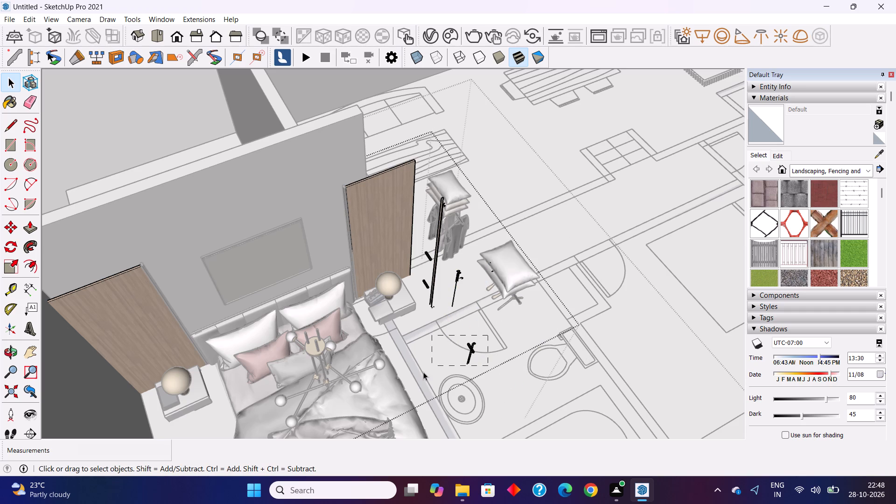
{"action": "left_click_drag", "start_coordinate": [423, 372], "coordinate": [443, 374]}
{"action": "key", "text": "Delete"}
{"action": "left_click_drag", "start_coordinate": [462, 250], "coordinate": [457, 287]}
{"action": "left_click_drag", "start_coordinate": [457, 287], "coordinate": [442, 320]}
{"action": "key", "text": "Delete"}
{"action": "left_click_drag", "start_coordinate": [442, 250], "coordinate": [425, 295]}
{"action": "key", "text": "Delete"}
Leave the wardrobe's nested group and delete the hanging clothes and the folded stack above them.
{"action": "scroll", "coordinate": [432, 291], "scroll_direction": "down", "scroll_amount": 4}
{"action": "middle_click_drag", "start_coordinate": [421, 304], "coordinate": [399, 302]}
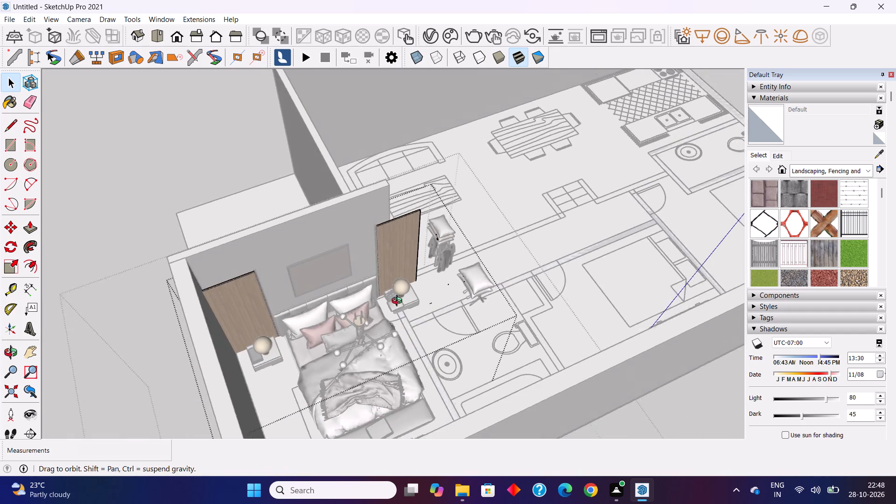
{"action": "middle_click_drag", "start_coordinate": [399, 302], "coordinate": [420, 280]}
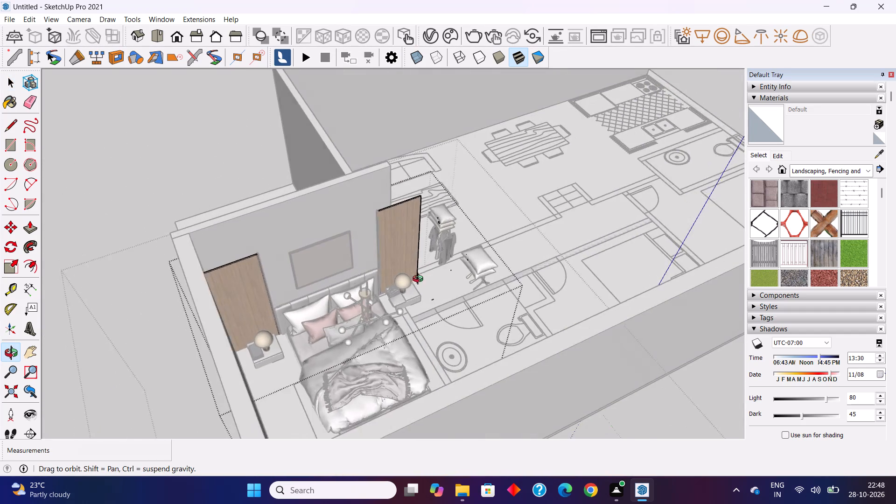
{"action": "middle_click_drag", "start_coordinate": [420, 280], "coordinate": [438, 275]}
{"action": "left_click", "coordinate": [532, 233]}
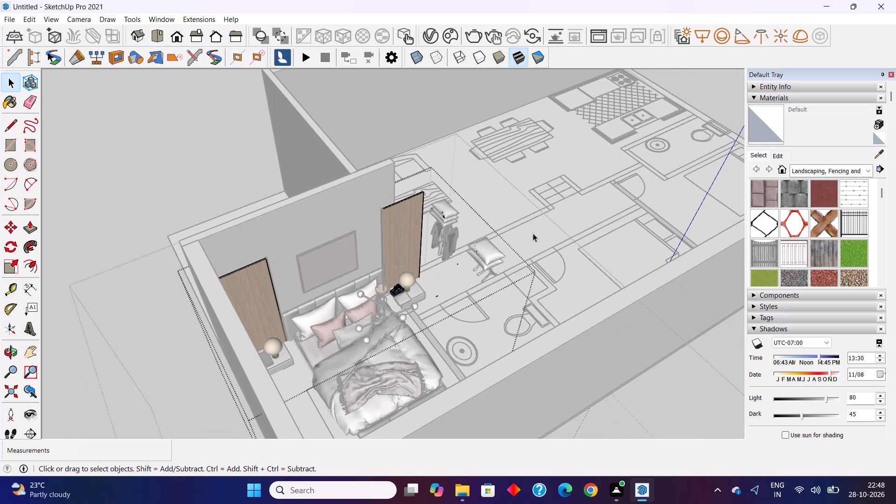
{"action": "key", "text": "Escape"}
{"action": "left_click", "coordinate": [455, 238]}
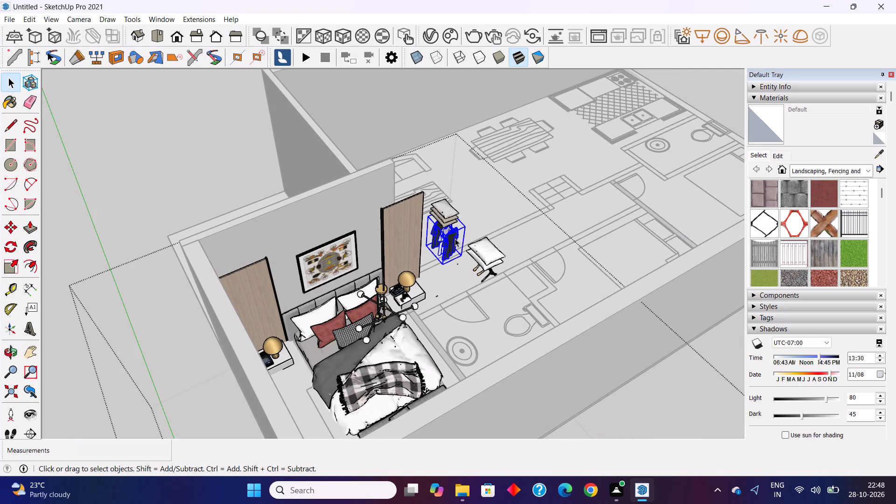
{"action": "key", "text": "Delete"}
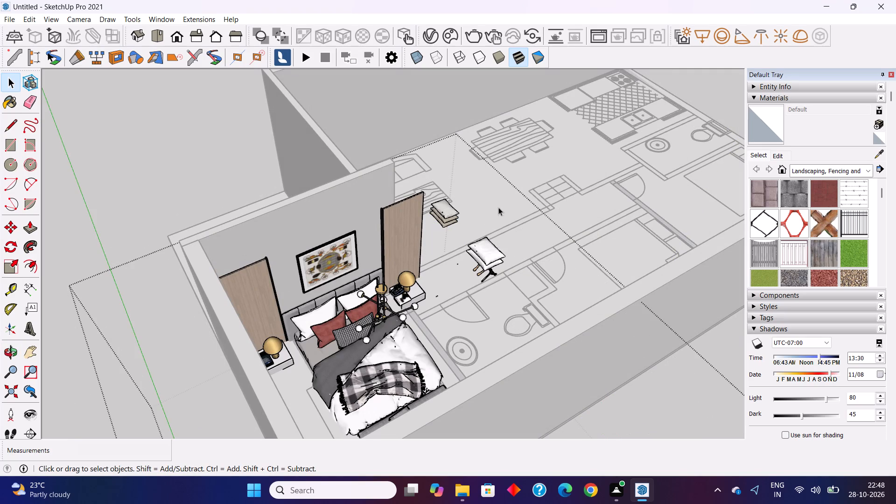
{"action": "left_click", "coordinate": [448, 209]}
{"action": "key", "text": "Delete"}
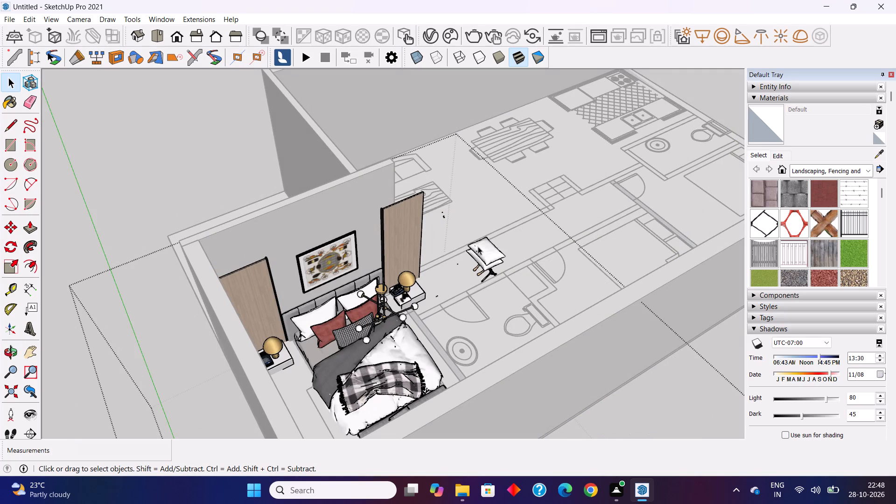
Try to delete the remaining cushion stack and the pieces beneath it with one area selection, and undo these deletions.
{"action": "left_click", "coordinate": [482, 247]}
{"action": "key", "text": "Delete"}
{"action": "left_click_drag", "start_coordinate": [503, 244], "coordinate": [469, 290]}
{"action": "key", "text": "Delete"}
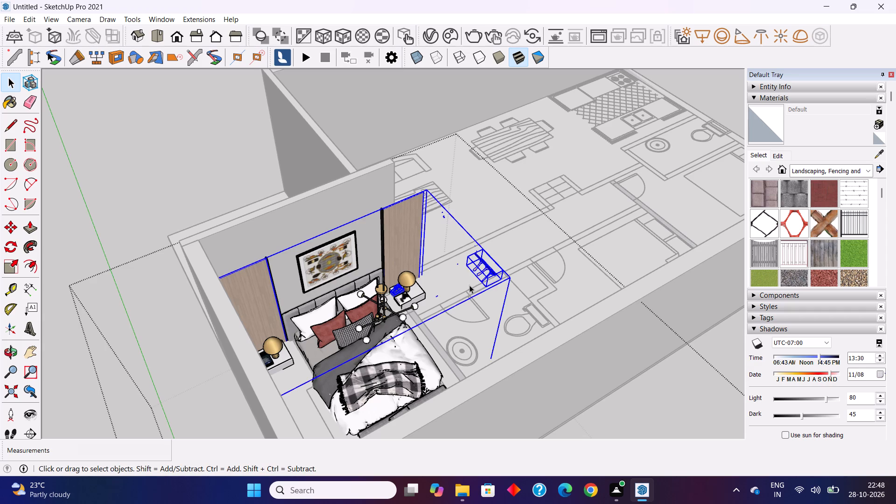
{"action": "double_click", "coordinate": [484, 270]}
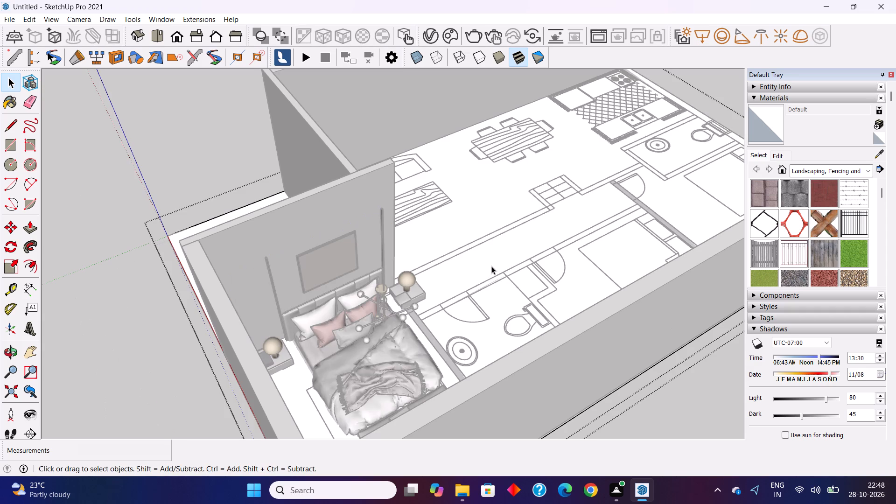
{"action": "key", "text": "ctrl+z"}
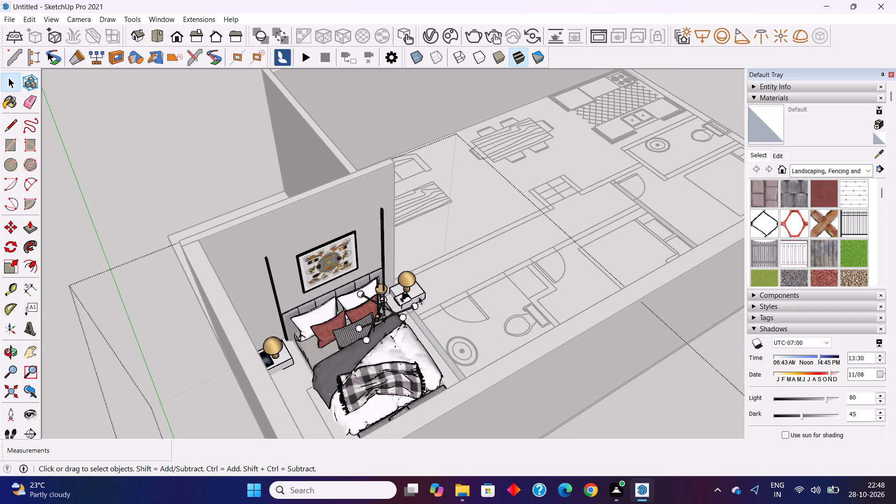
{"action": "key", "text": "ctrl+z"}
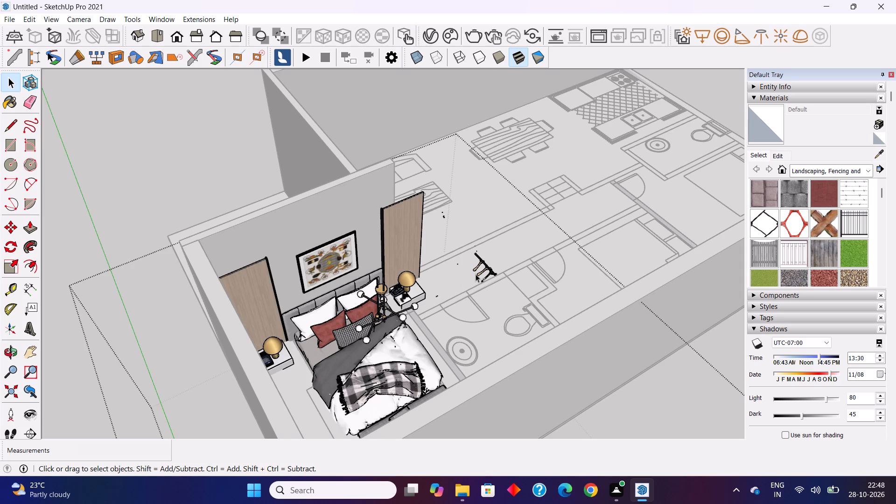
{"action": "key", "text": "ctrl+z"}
Delete the remaining cushion stack and the separate hanging object beneath it.
{"action": "left_click", "coordinate": [488, 252]}
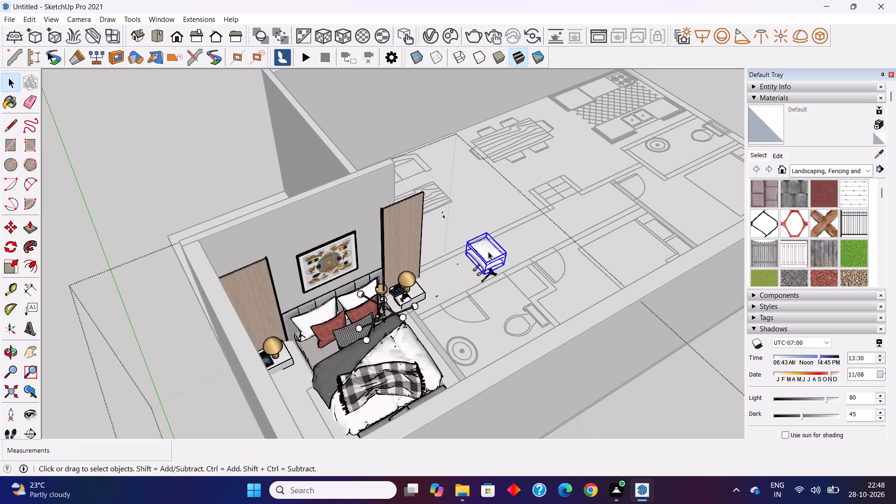
{"action": "key", "text": "Delete"}
{"action": "left_click", "coordinate": [488, 252]}
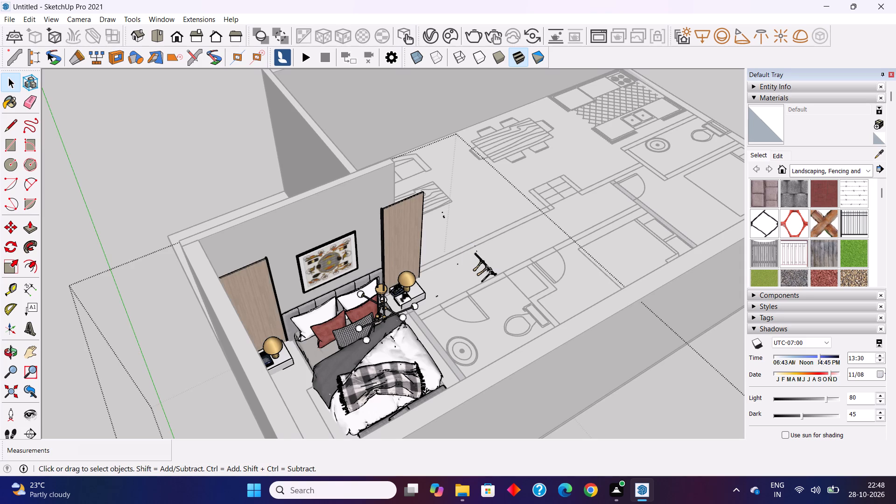
{"action": "left_click", "coordinate": [487, 265]}
{"action": "key", "text": "Delete"}
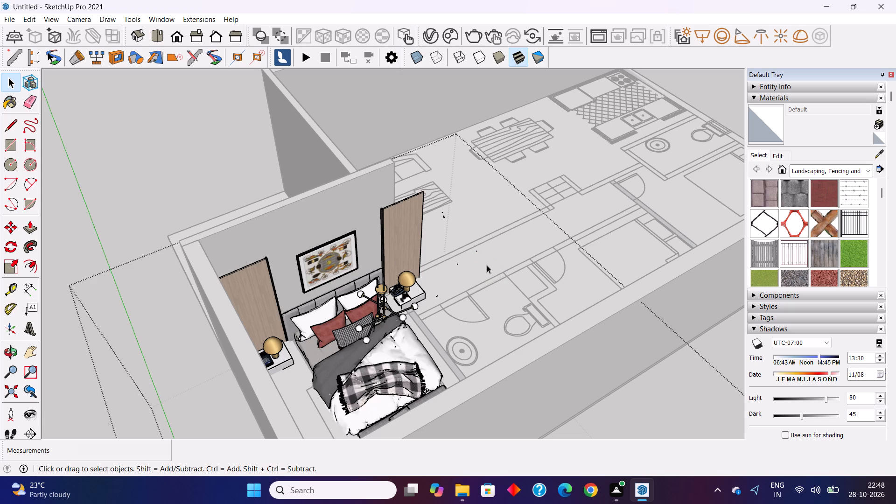
Reopen the nested wardrobe group, delete the tiny fragments floating beside the bed, and close all open groups.
{"action": "left_click_drag", "start_coordinate": [475, 193], "coordinate": [439, 242]}
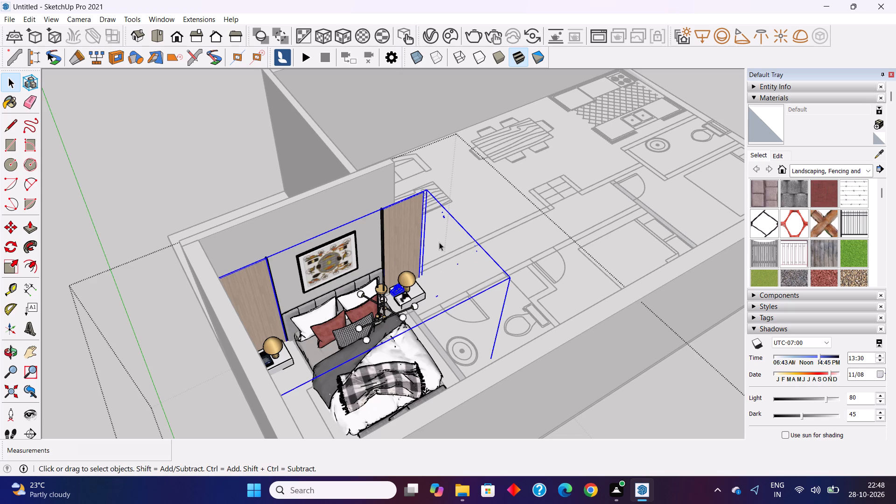
{"action": "double_click", "coordinate": [423, 215]}
{"action": "left_click_drag", "start_coordinate": [454, 198], "coordinate": [438, 232]}
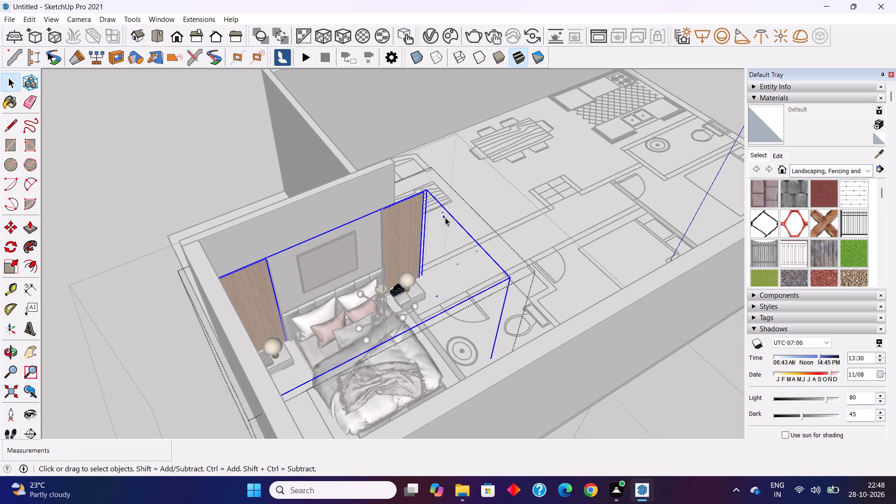
{"action": "double_click", "coordinate": [443, 217]}
{"action": "left_click_drag", "start_coordinate": [461, 194], "coordinate": [438, 241]}
{"action": "key", "text": "Delete"}
{"action": "left_click_drag", "start_coordinate": [484, 240], "coordinate": [451, 279]}
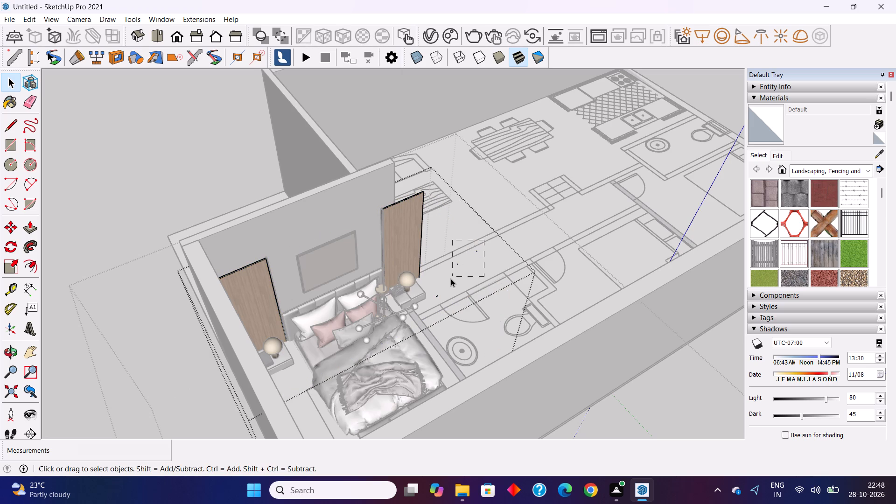
{"action": "left_click_drag", "start_coordinate": [451, 279], "coordinate": [450, 280]}
{"action": "key", "text": "Delete"}
{"action": "left_click_drag", "start_coordinate": [450, 280], "coordinate": [436, 308]}
{"action": "left_click_drag", "start_coordinate": [436, 308], "coordinate": [433, 308]}
{"action": "key", "text": "Delete"}
{"action": "left_click", "coordinate": [450, 231]}
{"action": "key", "text": "grave"}
{"action": "key", "text": "Escape"}
{"action": "key", "text": "Escape"}
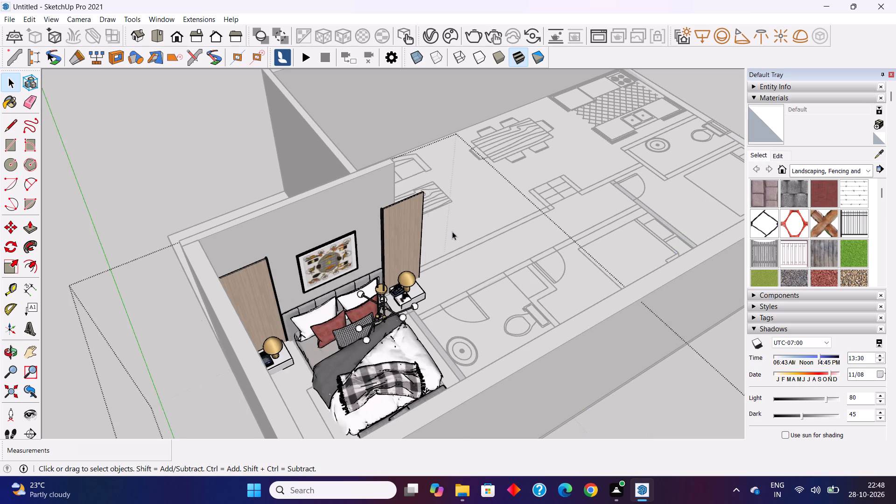
{"action": "key", "text": "Escape"}
{"action": "key", "text": "Escape"}
{"action": "key", "text": "Escape"}
{"action": "key", "text": "Escape"}
Scale the bedroom set along the red axis to about 0.75 so that it fits within the bedroom's width.
{"action": "middle_click_drag", "start_coordinate": [385, 316], "coordinate": [217, 334]}
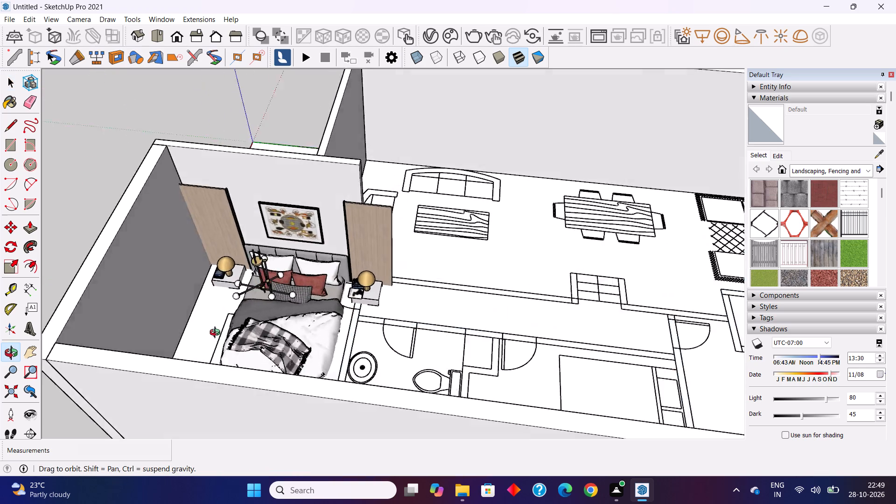
{"action": "middle_click_drag", "start_coordinate": [217, 334], "coordinate": [154, 350]}
{"action": "left_click", "coordinate": [244, 306]}
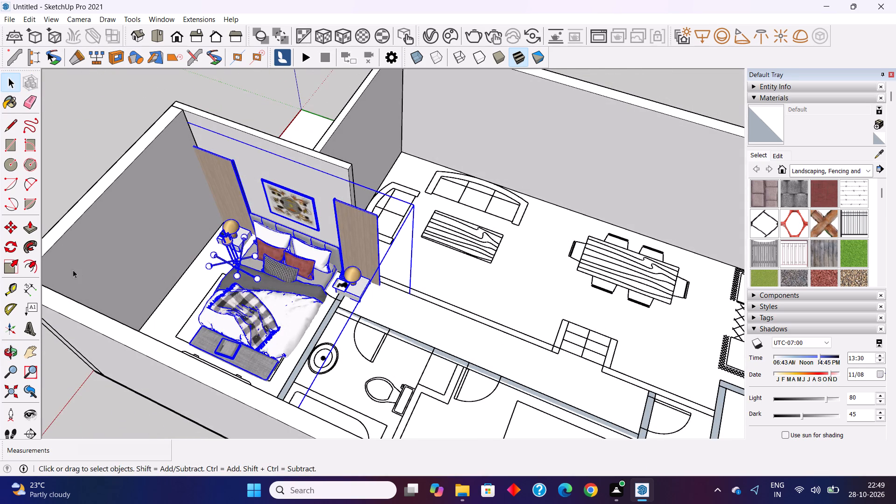
{"action": "left_click", "coordinate": [14, 262]}
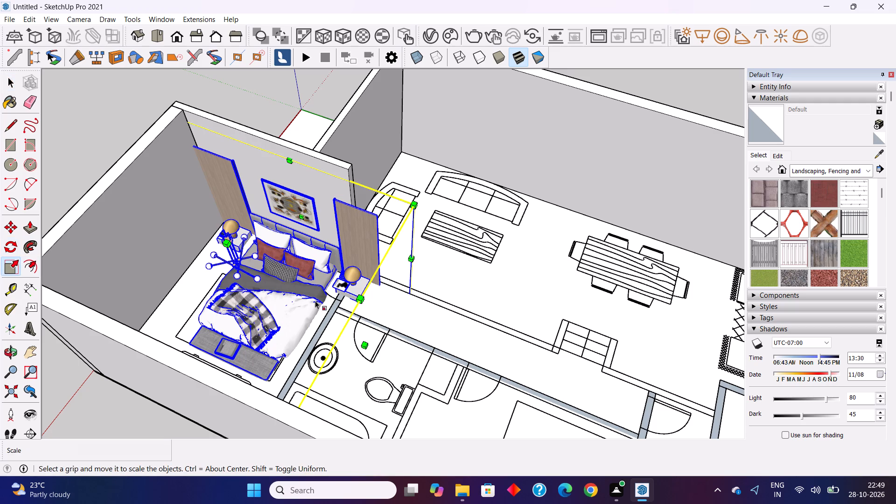
{"action": "left_click", "coordinate": [363, 345]}
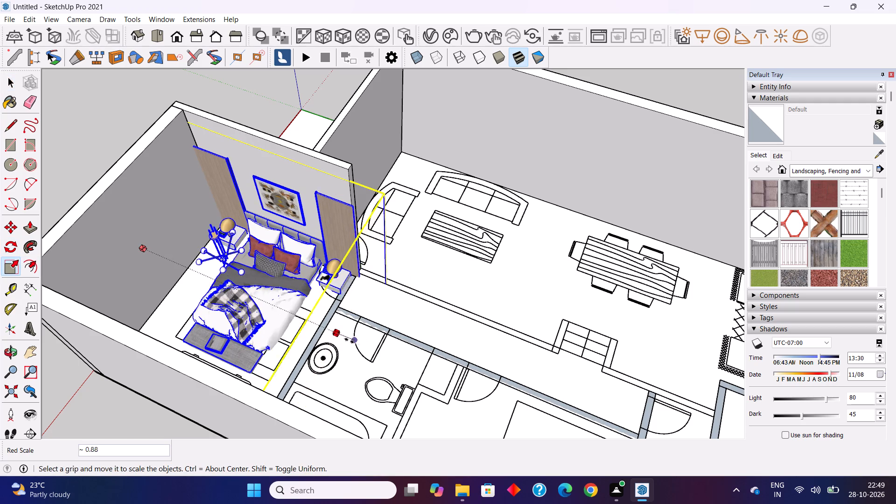
{"action": "left_click", "coordinate": [325, 328]}
Move the bedroom set straight up from beneath the floor slab so that its base clears the slab's underside.
{"action": "middle_click_drag", "start_coordinate": [300, 306], "coordinate": [365, 327]}
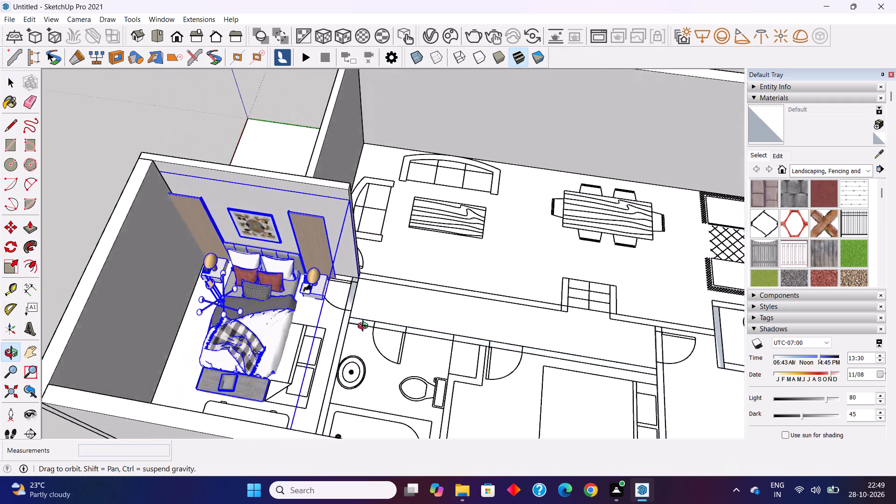
{"action": "middle_click_drag", "start_coordinate": [365, 327], "coordinate": [192, 325]}
{"action": "scroll", "coordinate": [224, 283], "scroll_direction": "down", "scroll_amount": 2}
{"action": "middle_click_drag", "start_coordinate": [242, 292], "coordinate": [209, 281]}
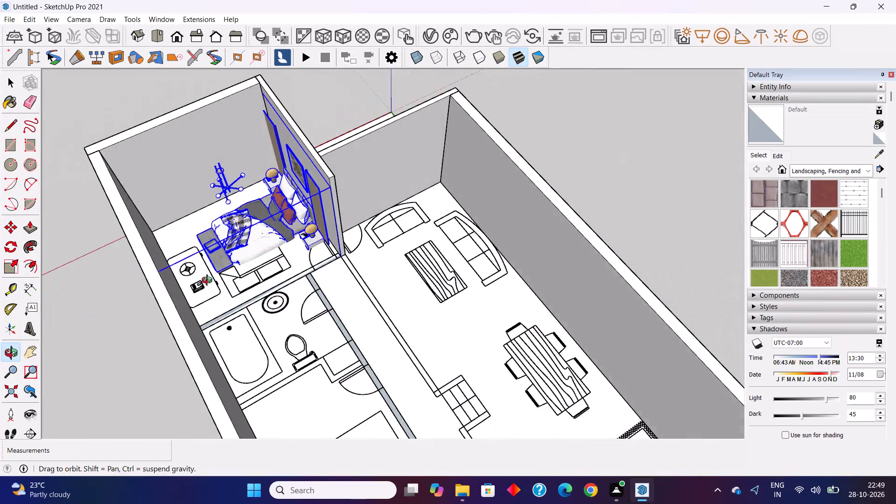
{"action": "middle_click_drag", "start_coordinate": [209, 281], "coordinate": [584, 155]}
{"action": "middle_click_drag", "start_coordinate": [206, 309], "coordinate": [309, 333]}
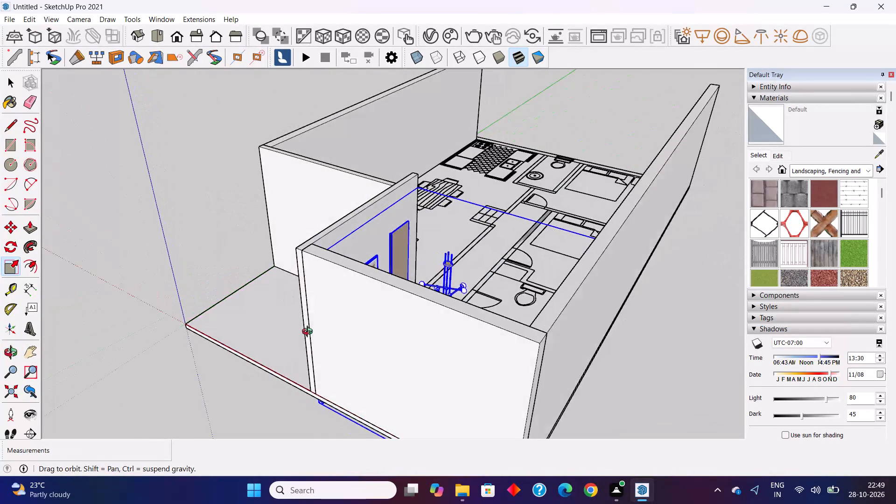
{"action": "middle_click_drag", "start_coordinate": [309, 333], "coordinate": [259, 180]}
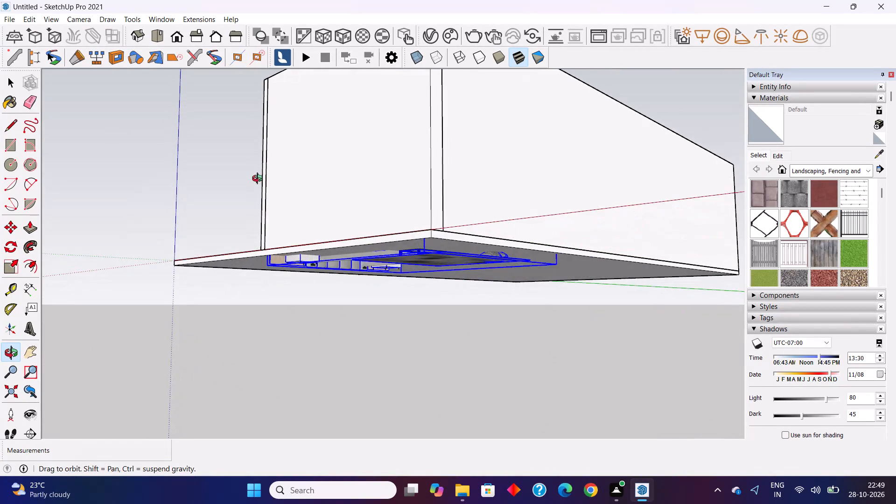
{"action": "middle_click_drag", "start_coordinate": [259, 180], "coordinate": [253, 193]}
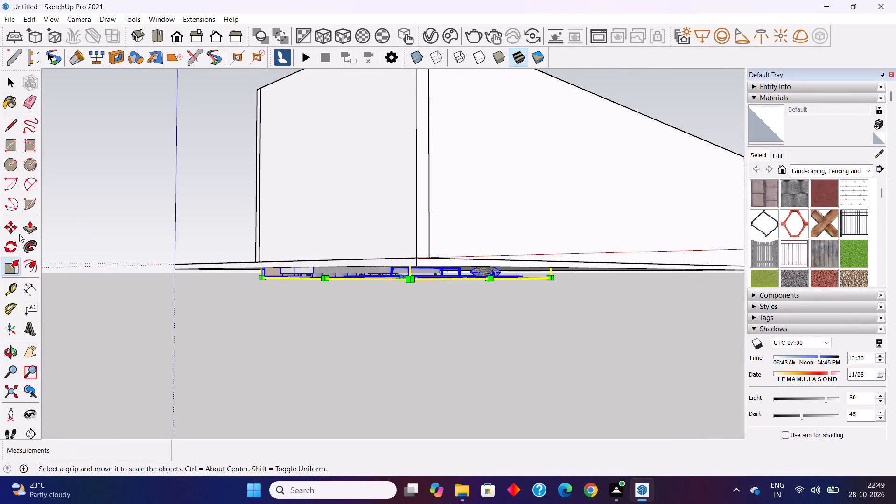
{"action": "left_click", "coordinate": [5, 227]}
{"action": "scroll", "coordinate": [362, 243], "scroll_direction": "up", "scroll_amount": 2}
{"action": "scroll", "coordinate": [405, 259], "scroll_direction": "up", "scroll_amount": 3}
{"action": "scroll", "coordinate": [438, 296], "scroll_direction": "up", "scroll_amount": 3}
{"action": "middle_click_drag", "start_coordinate": [427, 300], "coordinate": [459, 297]}
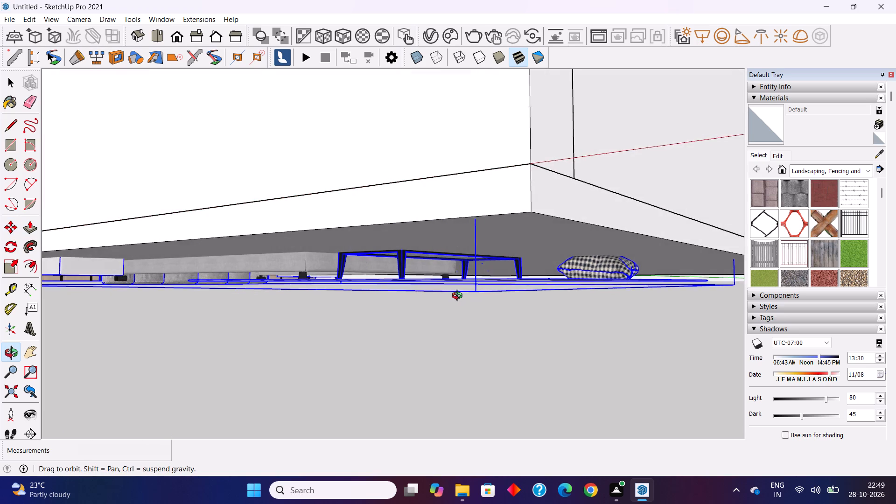
{"action": "middle_click_drag", "start_coordinate": [459, 297], "coordinate": [444, 299]}
{"action": "left_click", "coordinate": [440, 299]}
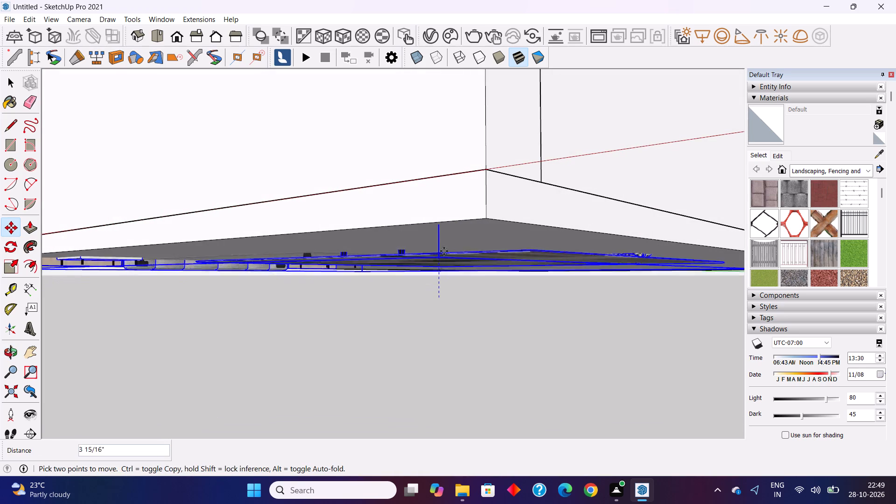
{"action": "left_click", "coordinate": [441, 226]}
Examine from above and around the house how the raised bedroom set sits in its room.
{"action": "middle_click_drag", "start_coordinate": [454, 235], "coordinate": [440, 342]}
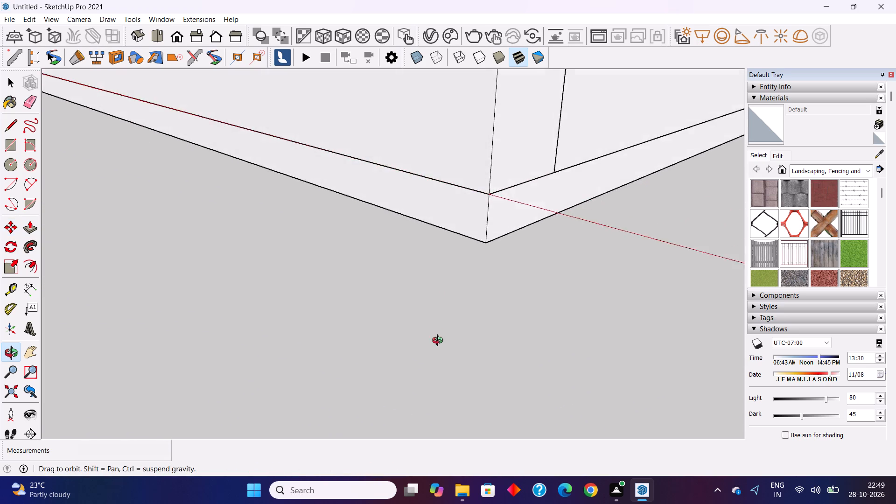
{"action": "middle_click_drag", "start_coordinate": [440, 342], "coordinate": [438, 348]}
{"action": "scroll", "coordinate": [385, 346], "scroll_direction": "down", "scroll_amount": 20}
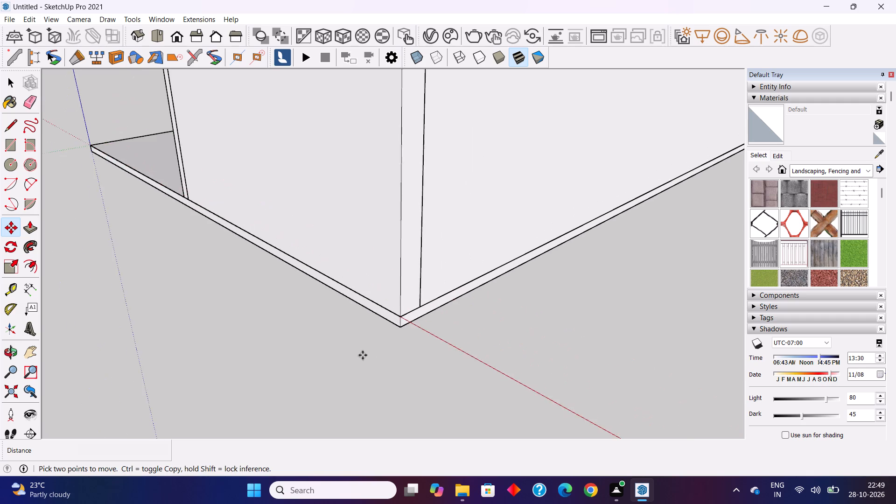
{"action": "scroll", "coordinate": [356, 355], "scroll_direction": "down", "scroll_amount": 13}
{"action": "middle_click_drag", "start_coordinate": [393, 321], "coordinate": [92, 467]}
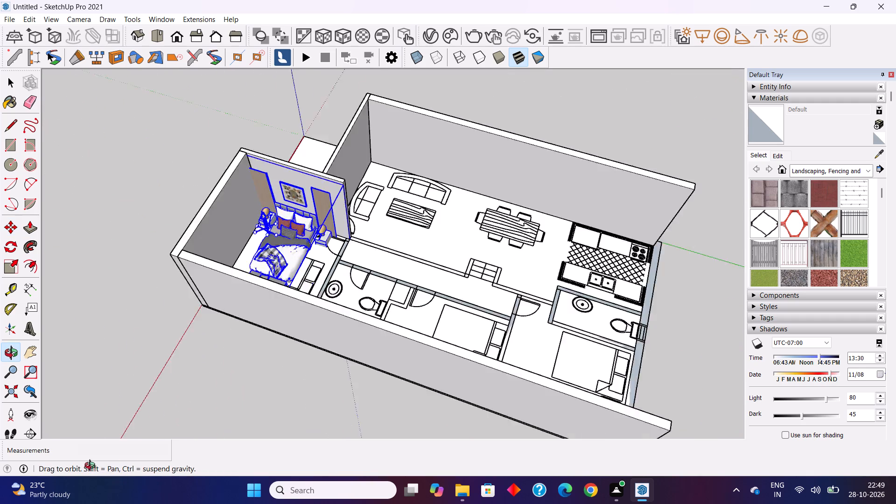
{"action": "middle_click_drag", "start_coordinate": [92, 467], "coordinate": [84, 467]}
{"action": "scroll", "coordinate": [328, 252], "scroll_direction": "up", "scroll_amount": 6}
{"action": "middle_click_drag", "start_coordinate": [264, 245], "coordinate": [159, 198]}
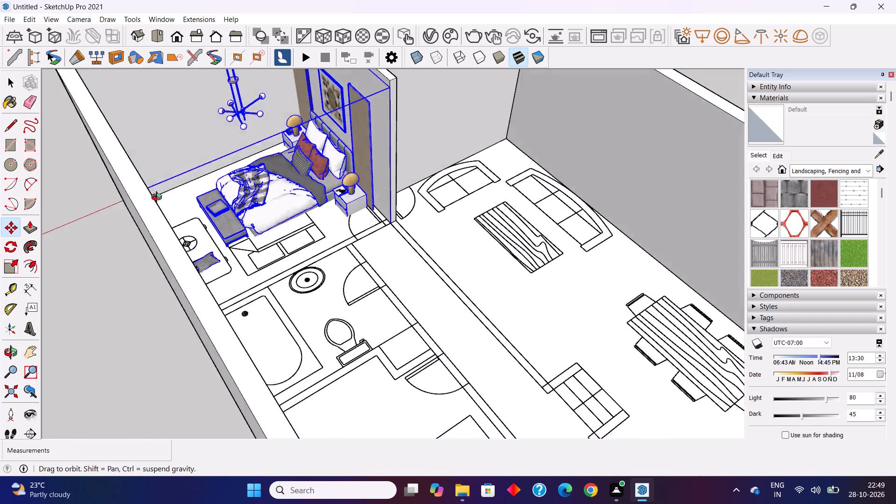
{"action": "middle_click_drag", "start_coordinate": [159, 198], "coordinate": [126, 174]}
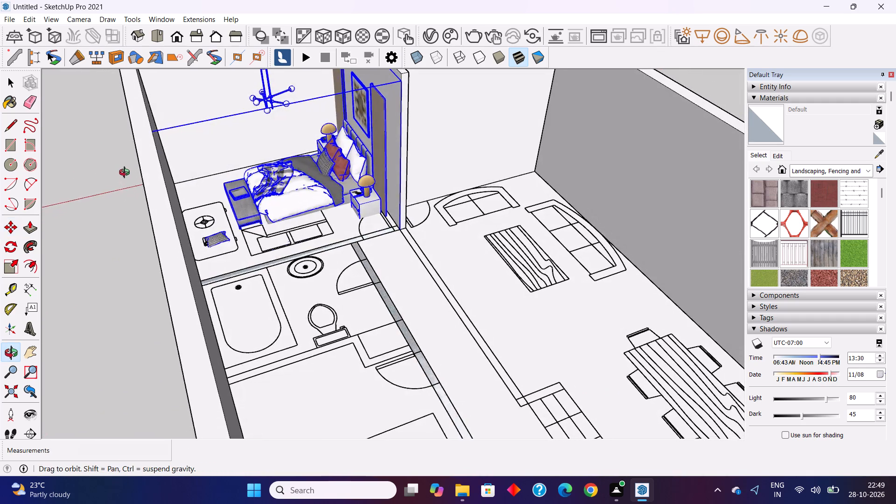
{"action": "middle_click_drag", "start_coordinate": [126, 174], "coordinate": [142, 174]}
{"action": "scroll", "coordinate": [191, 320], "scroll_direction": "down", "scroll_amount": 2}
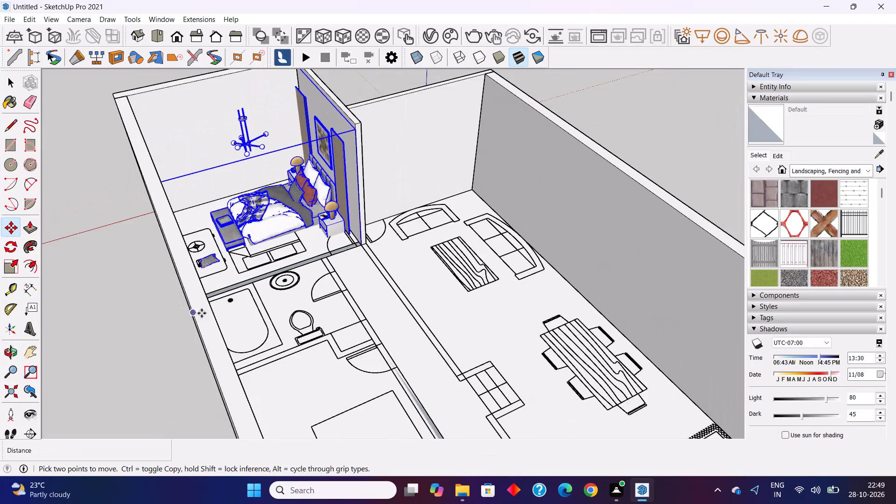
{"action": "scroll", "coordinate": [202, 313], "scroll_direction": "down", "scroll_amount": 2}
{"action": "middle_click_drag", "start_coordinate": [317, 327], "coordinate": [329, 312]}
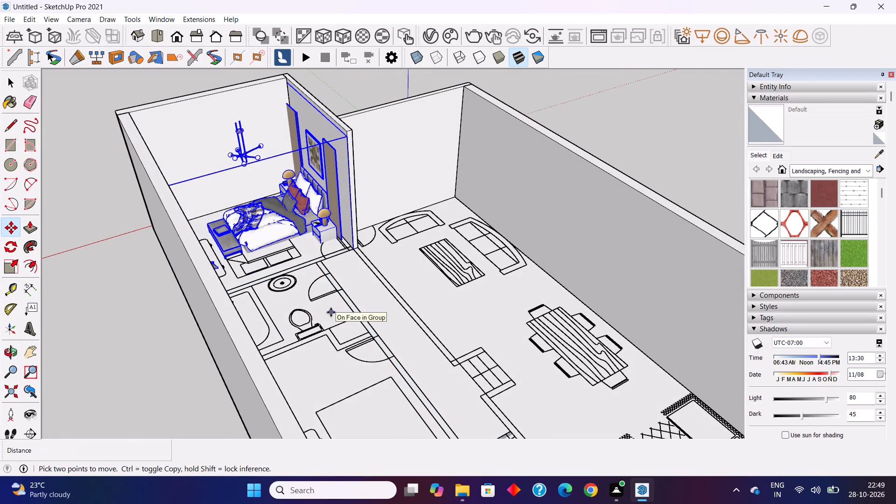
{"action": "scroll", "coordinate": [331, 312], "scroll_direction": "down", "scroll_amount": 5}
Raise the bedroom set about 2 11/16" from the nightstand's bottom corner so that the nightstand's feet clear the floor.
{"action": "scroll", "coordinate": [334, 202], "scroll_direction": "up", "scroll_amount": 7}
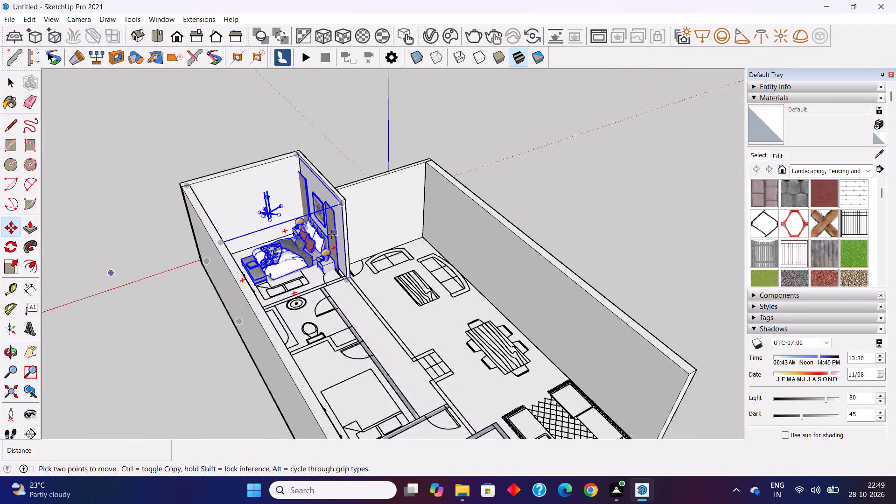
{"action": "scroll", "coordinate": [330, 238], "scroll_direction": "up", "scroll_amount": 11}
{"action": "scroll", "coordinate": [326, 297], "scroll_direction": "up", "scroll_amount": 5}
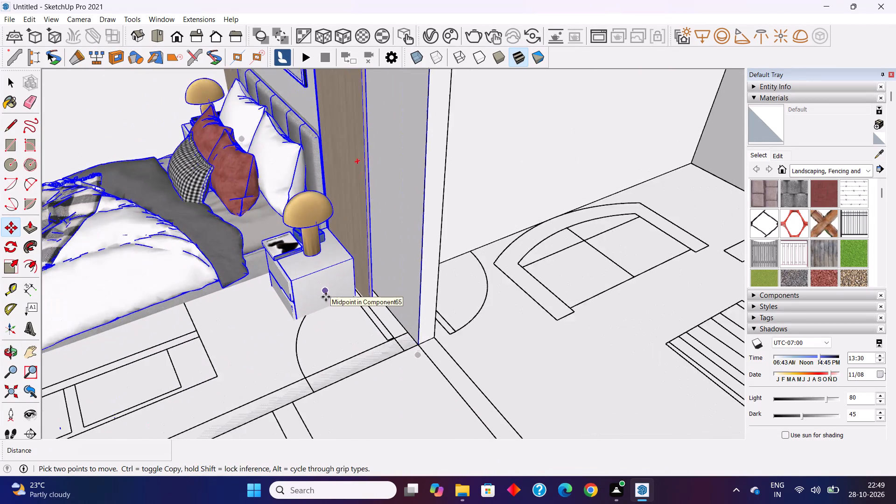
{"action": "scroll", "coordinate": [326, 297], "scroll_direction": "up", "scroll_amount": 1}
{"action": "middle_click_drag", "start_coordinate": [290, 329], "coordinate": [290, 329]}
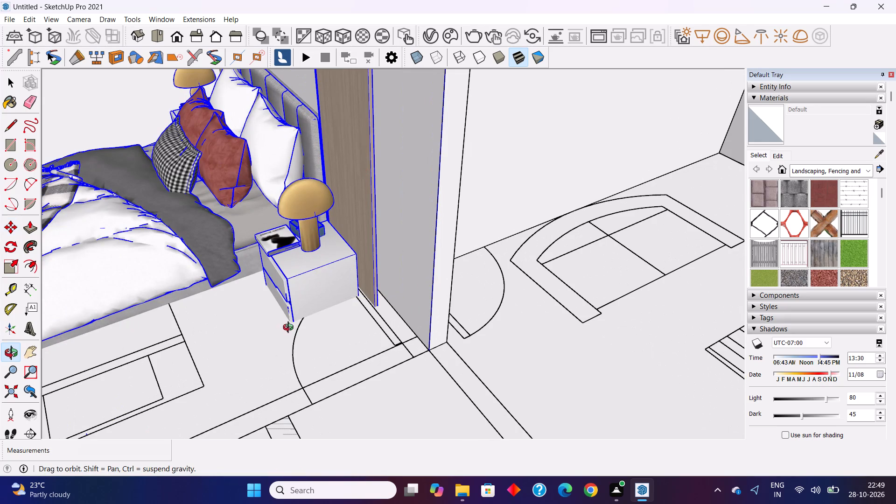
{"action": "middle_click_drag", "start_coordinate": [290, 329], "coordinate": [295, 318]}
{"action": "scroll", "coordinate": [290, 315], "scroll_direction": "up", "scroll_amount": 8}
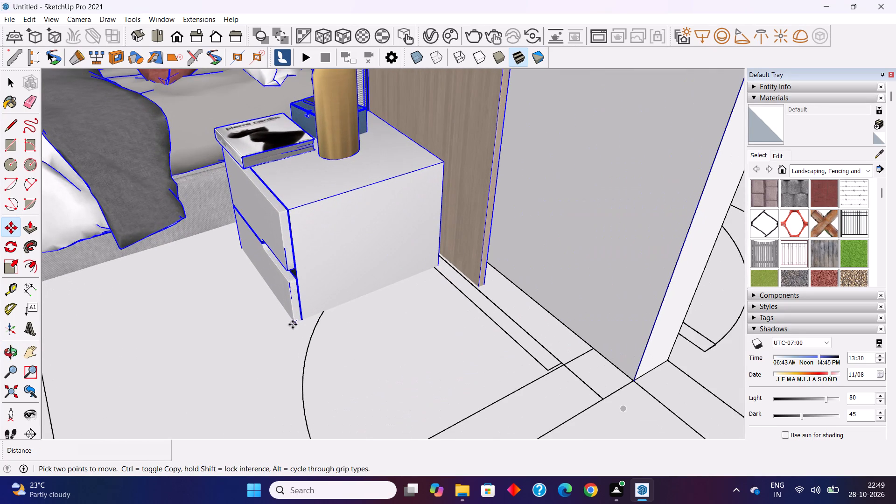
{"action": "left_click", "coordinate": [293, 322]}
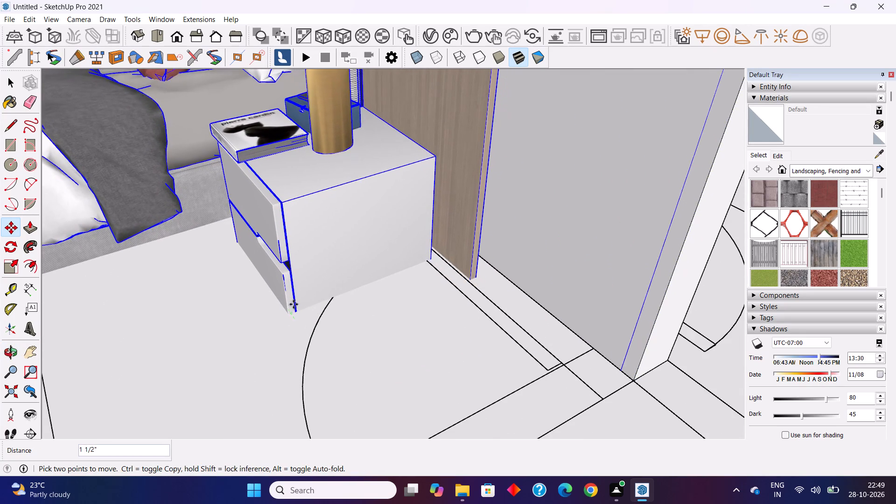
{"action": "left_click", "coordinate": [294, 298]}
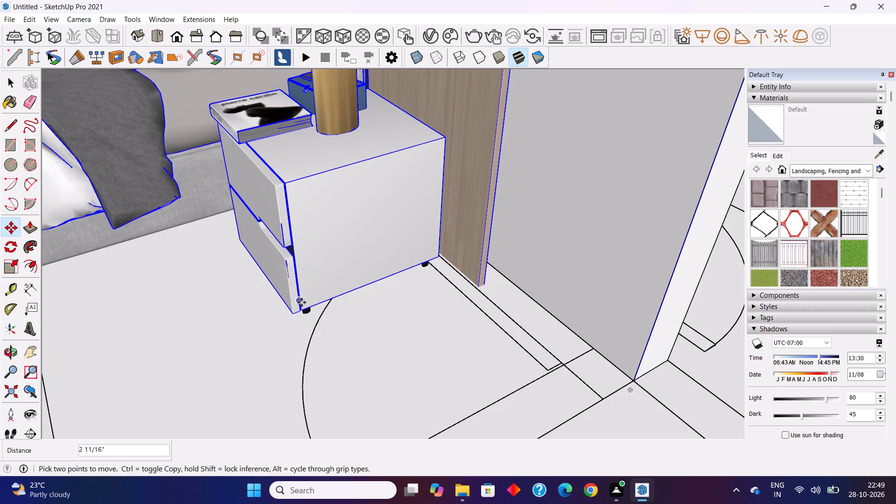
Nudge the bedroom set slightly, using the bottom corner of the wood wall panel beside the nightstand as the base point.
{"action": "middle_click_drag", "start_coordinate": [302, 302], "coordinate": [300, 136]}
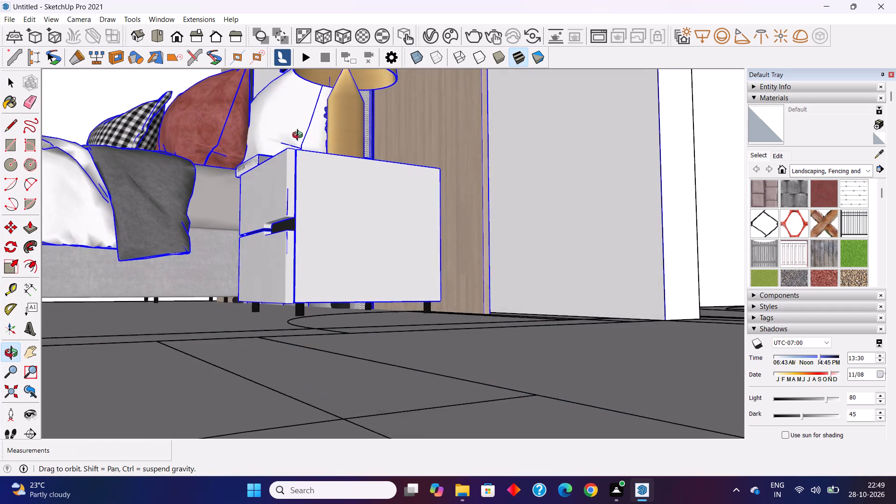
{"action": "middle_click_drag", "start_coordinate": [300, 136], "coordinate": [163, 214]}
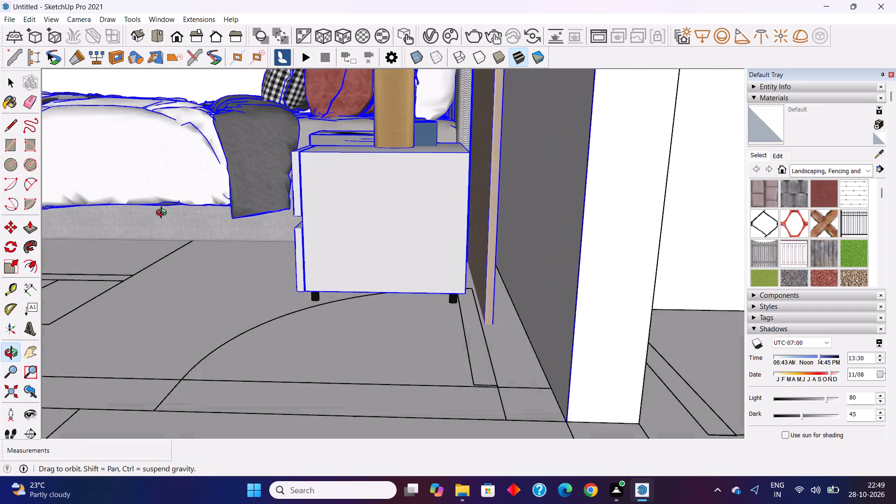
{"action": "middle_click_drag", "start_coordinate": [163, 214], "coordinate": [170, 218]}
{"action": "scroll", "coordinate": [463, 312], "scroll_direction": "up", "scroll_amount": 4}
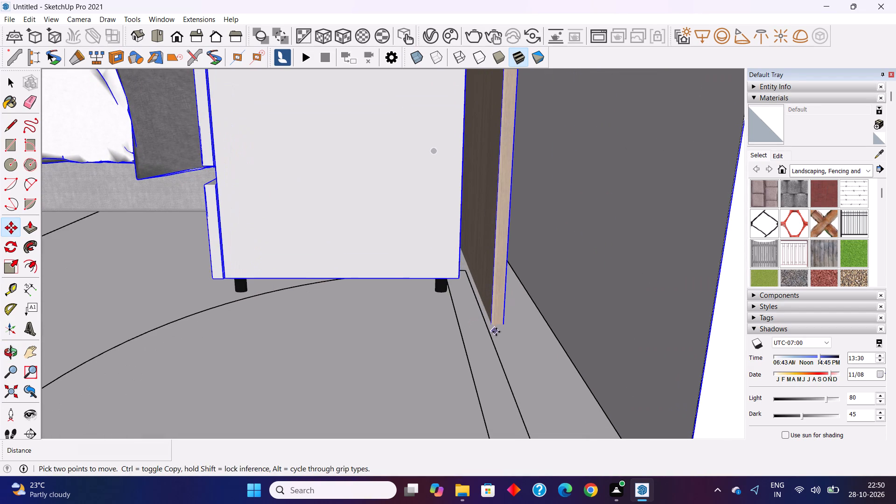
{"action": "left_click", "coordinate": [492, 325]}
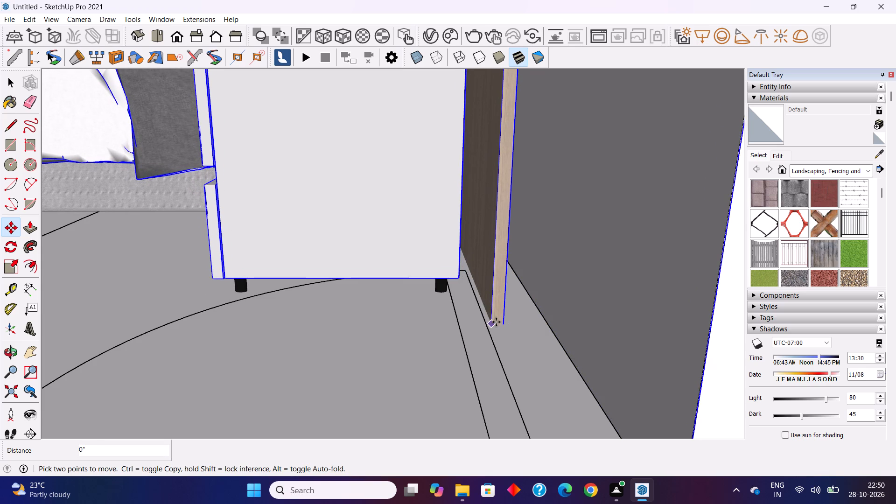
{"action": "left_click", "coordinate": [496, 322]}
{"action": "scroll", "coordinate": [468, 310], "scroll_direction": "down", "scroll_amount": 4}
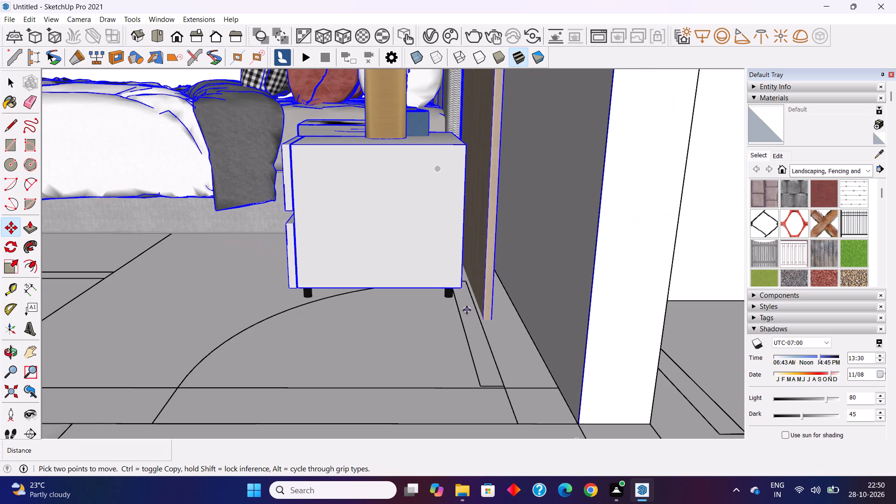
{"action": "key", "text": "space"}
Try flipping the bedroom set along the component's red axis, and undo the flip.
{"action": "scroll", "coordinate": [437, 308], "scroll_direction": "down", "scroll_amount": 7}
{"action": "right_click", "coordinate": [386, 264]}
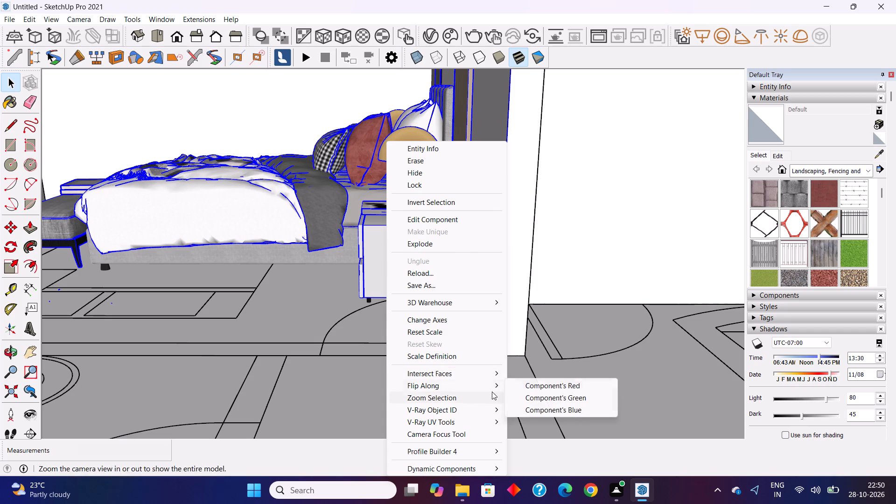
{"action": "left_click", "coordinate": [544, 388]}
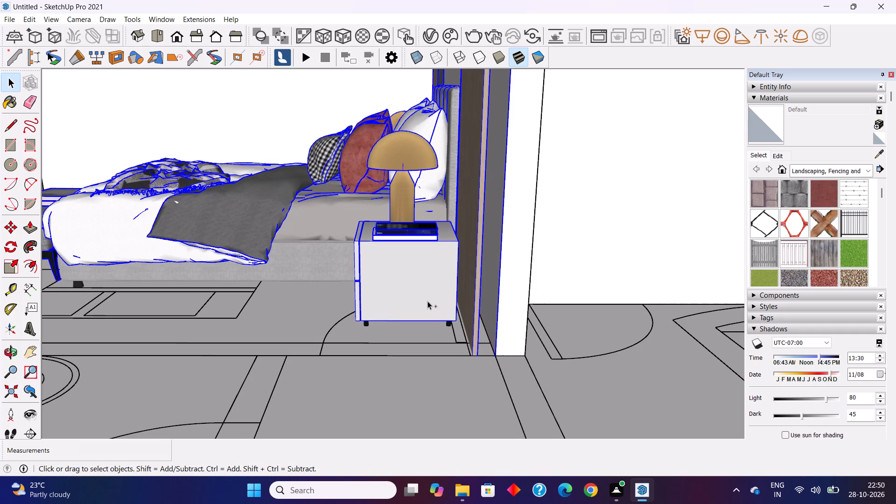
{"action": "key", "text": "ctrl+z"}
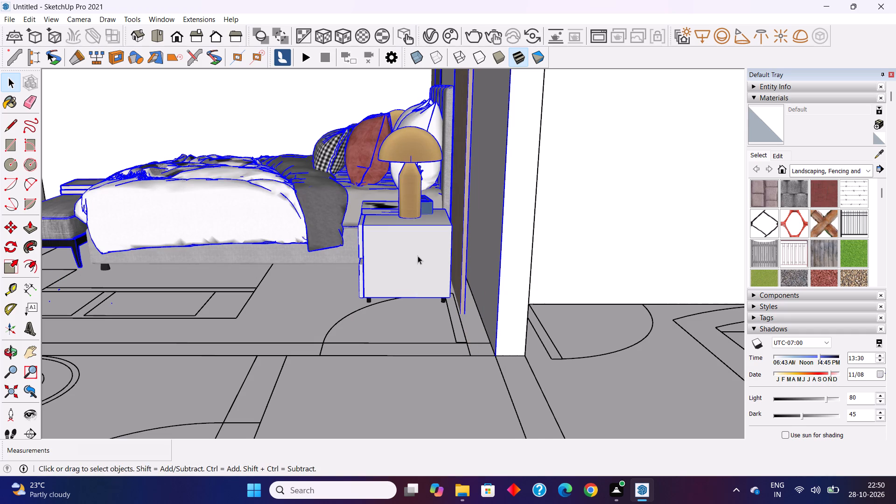
Flip the bedroom set along the component's green axis and view its new orientation in the room.
{"action": "right_click", "coordinate": [418, 256]}
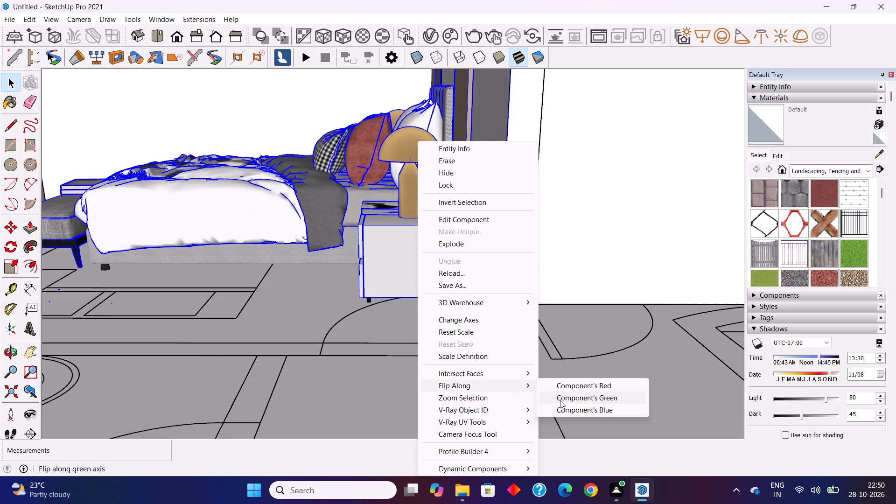
{"action": "left_click", "coordinate": [569, 401]}
{"action": "scroll", "coordinate": [454, 357], "scroll_direction": "down", "scroll_amount": 8}
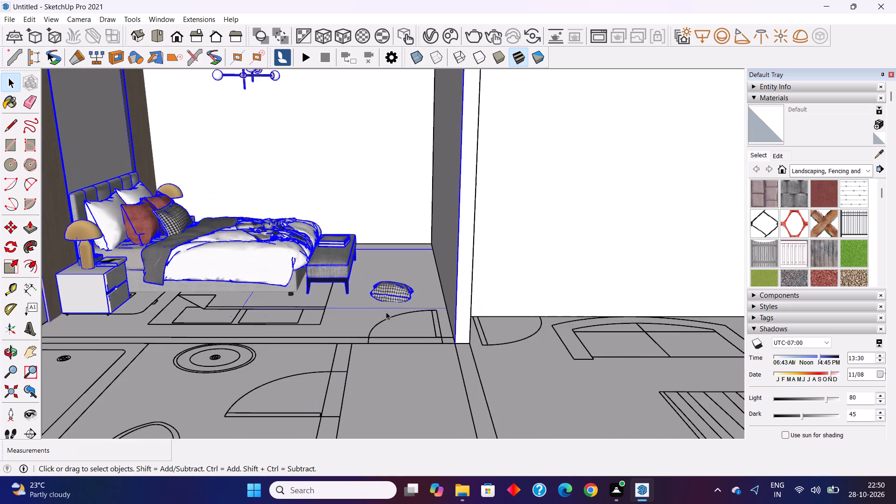
{"action": "scroll", "coordinate": [386, 312], "scroll_direction": "down", "scroll_amount": 5}
{"action": "middle_click_drag", "start_coordinate": [378, 314], "coordinate": [114, 409]}
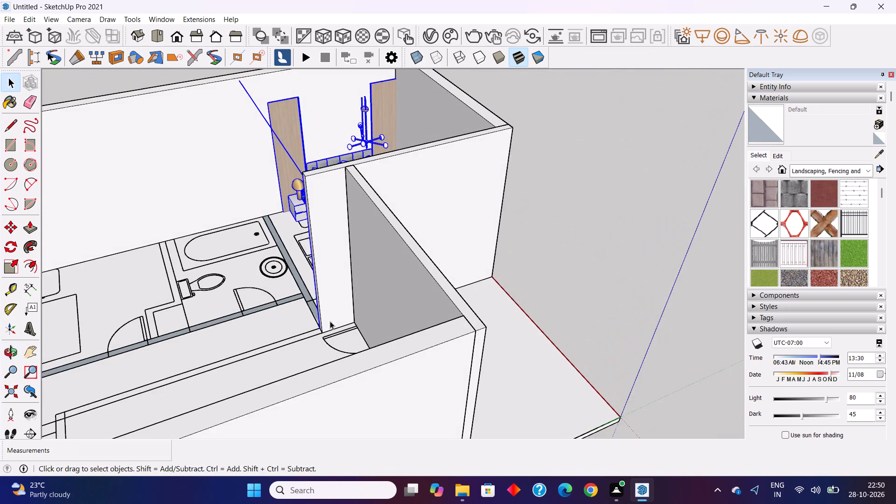
Move the bedroom set along the headboard wall, away from the side wall, using the wood panel's top corner as the base point.
{"action": "middle_click_drag", "start_coordinate": [344, 316], "coordinate": [218, 337]}
{"action": "scroll", "coordinate": [303, 355], "scroll_direction": "down", "scroll_amount": 6}
{"action": "middle_click_drag", "start_coordinate": [336, 347], "coordinate": [427, 394]}
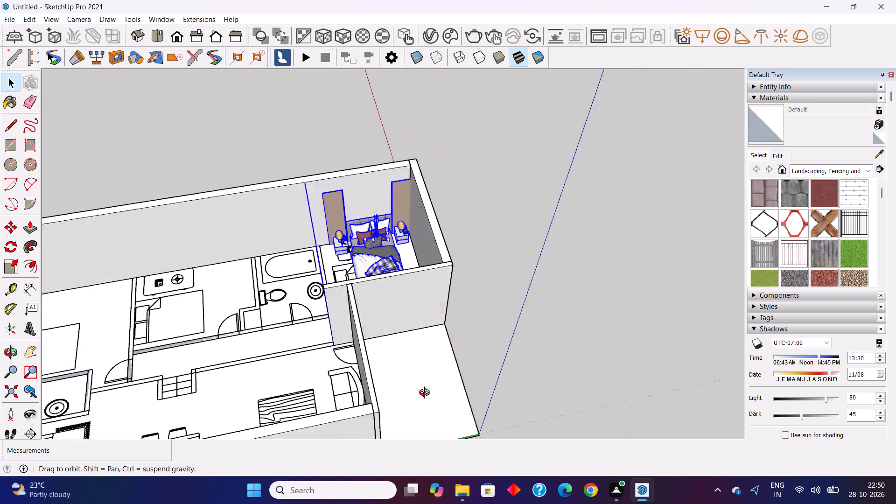
{"action": "middle_click_drag", "start_coordinate": [427, 394], "coordinate": [434, 394]}
{"action": "scroll", "coordinate": [356, 207], "scroll_direction": "up", "scroll_amount": 3}
{"action": "scroll", "coordinate": [295, 190], "scroll_direction": "up", "scroll_amount": 7}
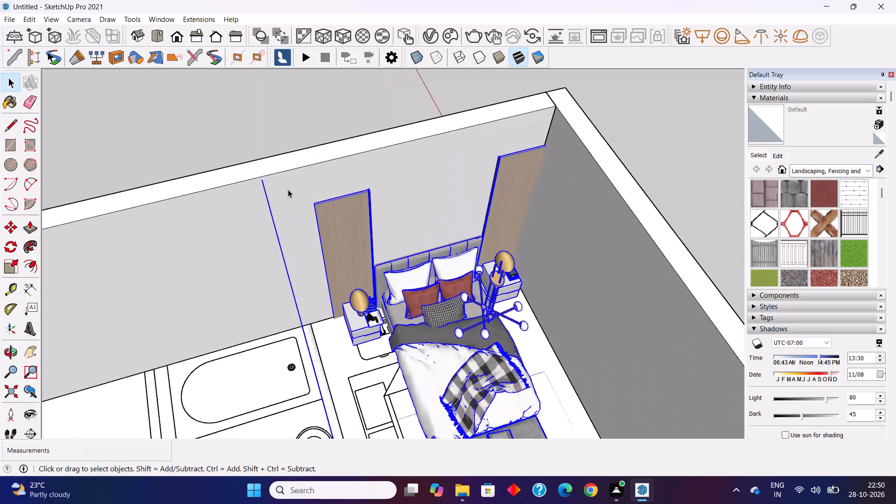
{"action": "scroll", "coordinate": [288, 189], "scroll_direction": "up", "scroll_amount": 3}
{"action": "left_click", "coordinate": [15, 229]}
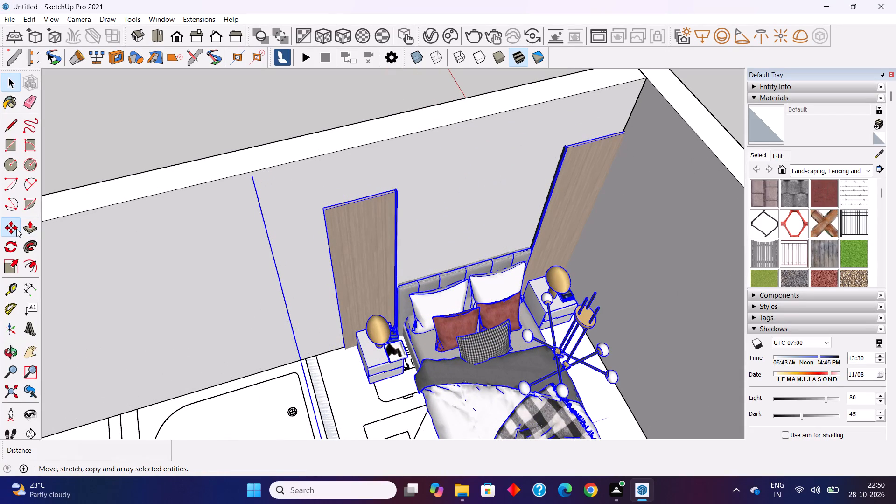
{"action": "left_click", "coordinate": [325, 209]}
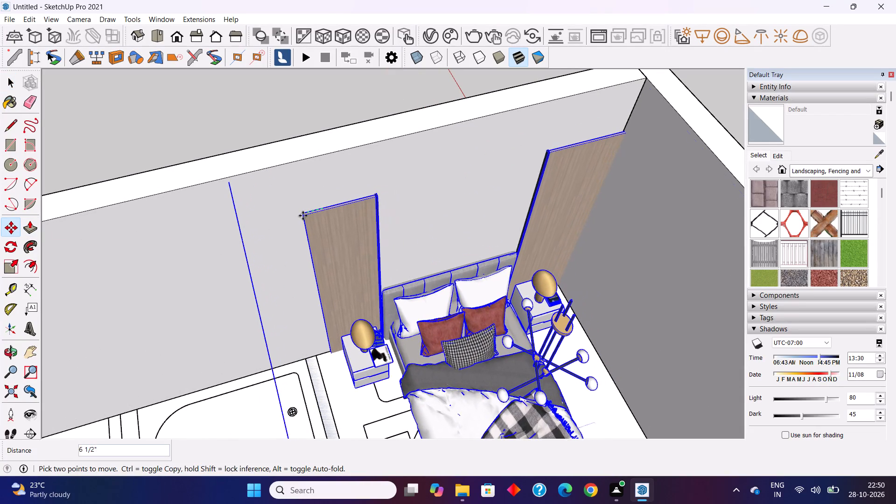
{"action": "left_click", "coordinate": [294, 219]}
Move the bedroom set about 6 9/16" out of the headboard wall so the framed picture stands clear of it.
{"action": "middle_click_drag", "start_coordinate": [307, 229], "coordinate": [384, 219]}
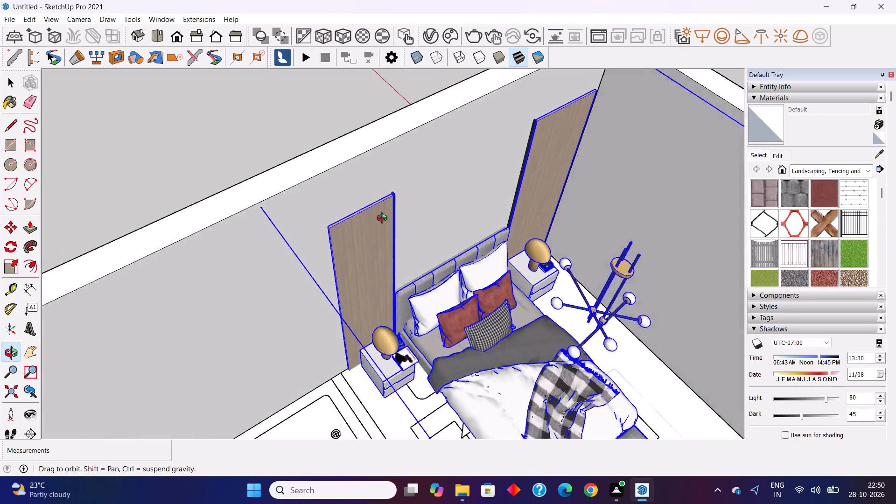
{"action": "middle_click_drag", "start_coordinate": [384, 219], "coordinate": [495, 228]}
{"action": "scroll", "coordinate": [369, 259], "scroll_direction": "up", "scroll_amount": 2}
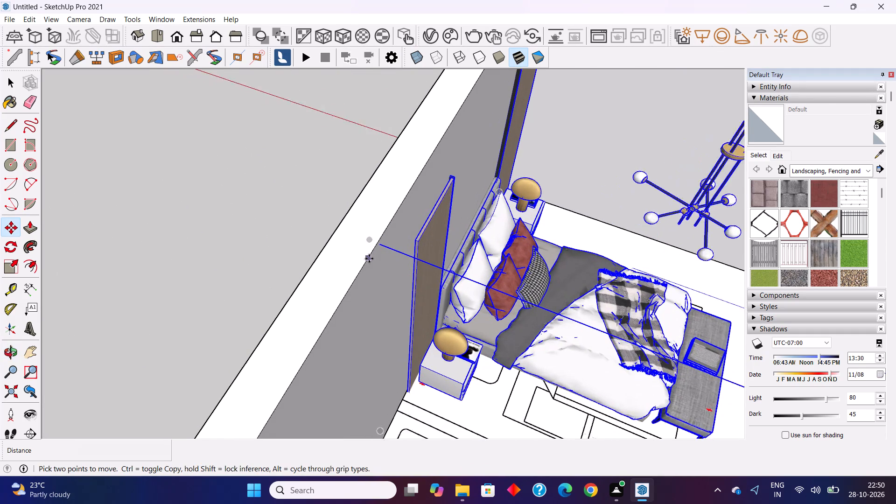
{"action": "scroll", "coordinate": [369, 259], "scroll_direction": "up", "scroll_amount": 1}
{"action": "left_click", "coordinate": [368, 241]}
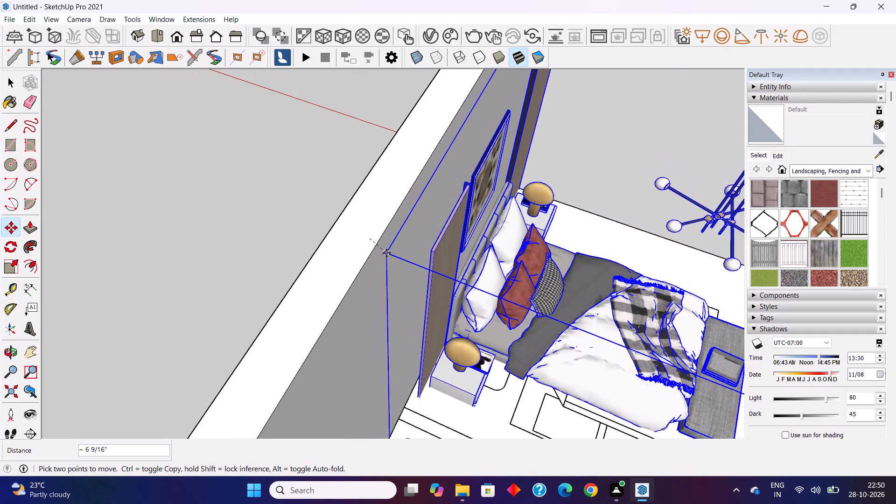
{"action": "left_click", "coordinate": [386, 253]}
Raise the bedroom set about 6 5/16" from the wood panel's bottom corner so the nightstand's feet clear the floor.
{"action": "middle_click_drag", "start_coordinate": [414, 269], "coordinate": [380, 162]}
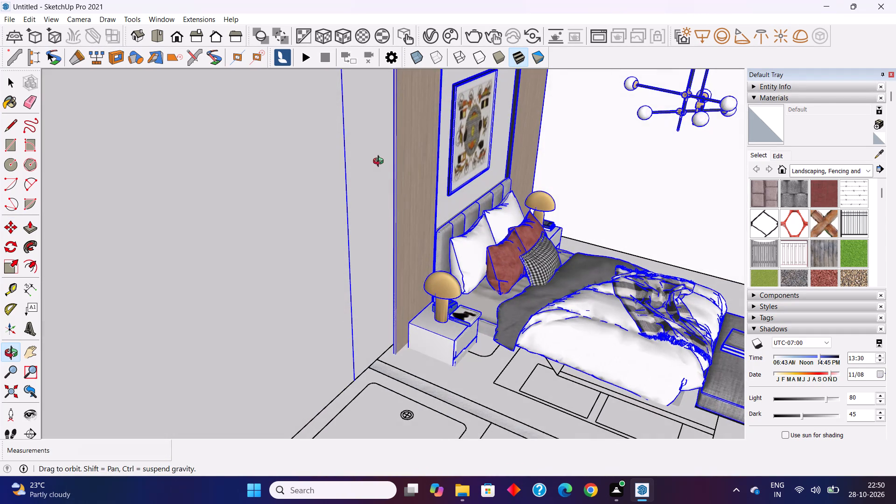
{"action": "middle_click_drag", "start_coordinate": [380, 162], "coordinate": [382, 163]}
{"action": "scroll", "coordinate": [422, 416], "scroll_direction": "up", "scroll_amount": 3}
{"action": "scroll", "coordinate": [390, 343], "scroll_direction": "up", "scroll_amount": 7}
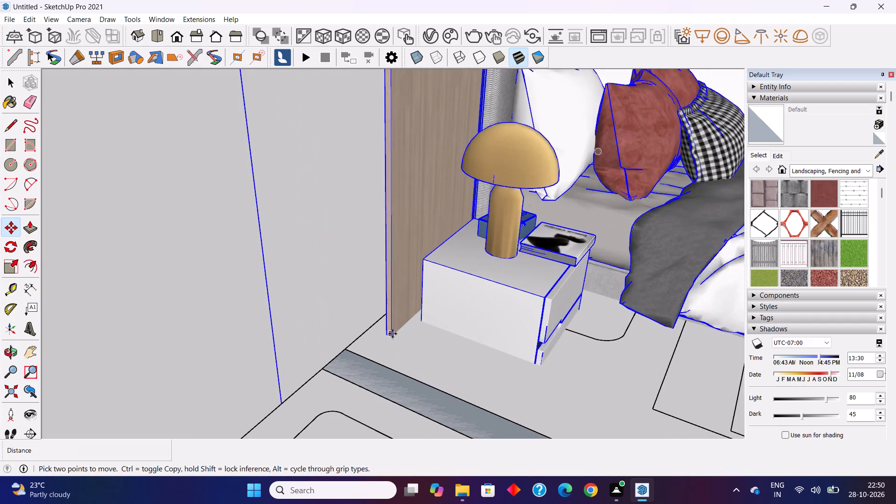
{"action": "scroll", "coordinate": [392, 334], "scroll_direction": "up", "scroll_amount": 4}
{"action": "middle_click_drag", "start_coordinate": [395, 334], "coordinate": [393, 283]}
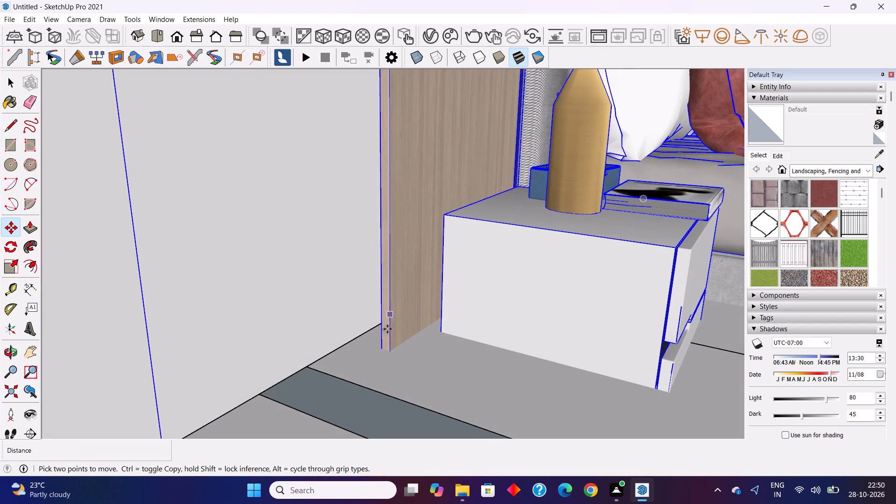
{"action": "left_click", "coordinate": [388, 353]}
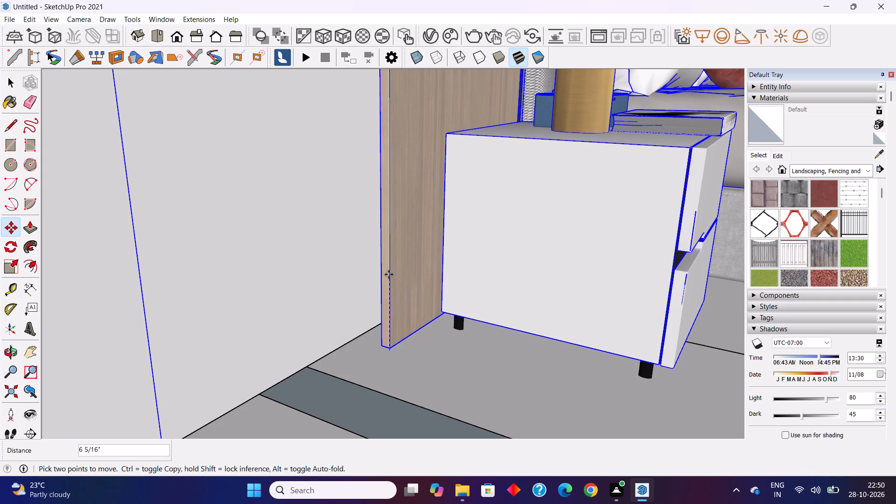
{"action": "left_click", "coordinate": [387, 276]}
Move the bedroom set about 2 7/8" toward the headboard wall, placing the wood panel's bottom back corner on the wall's base line.
{"action": "middle_click_drag", "start_coordinate": [395, 346], "coordinate": [396, 348]}
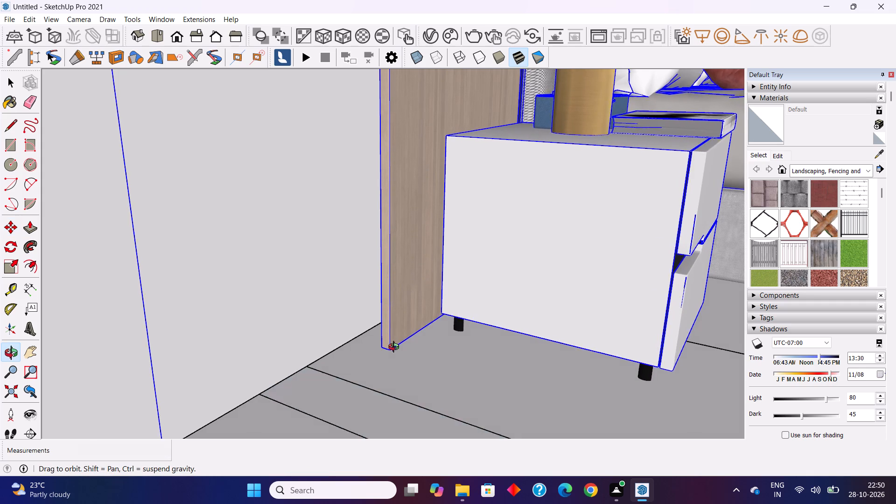
{"action": "middle_click_drag", "start_coordinate": [396, 348], "coordinate": [413, 356]}
{"action": "scroll", "coordinate": [375, 346], "scroll_direction": "up", "scroll_amount": 2}
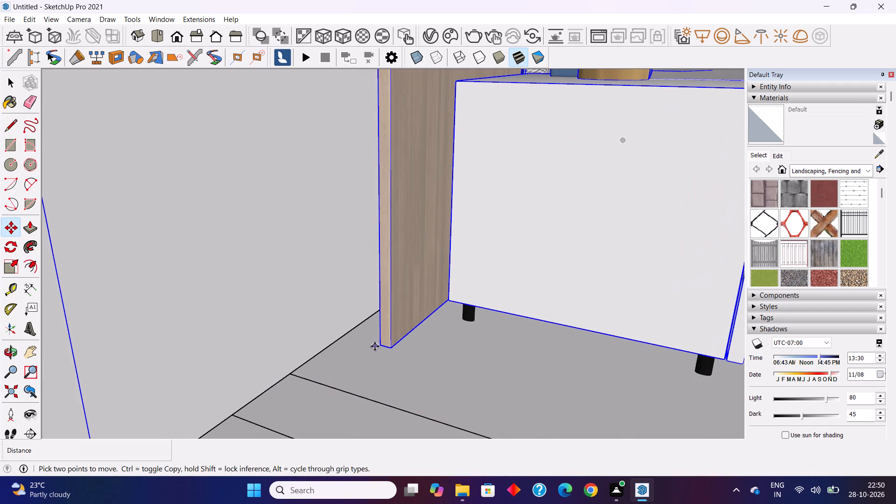
{"action": "left_click", "coordinate": [380, 346]}
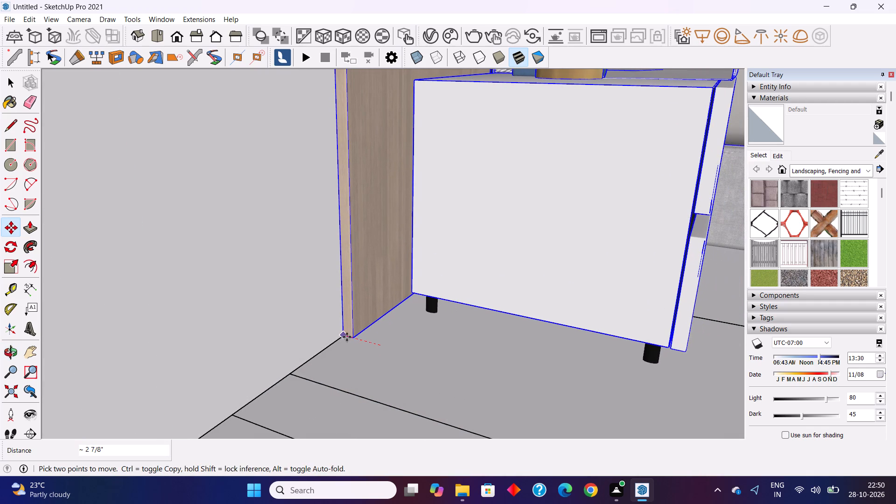
{"action": "left_click", "coordinate": [343, 336]}
Nudge the bedroom set about 13/16" away from the headboard wall, using the wood panel's bottom back corner as the base point.
{"action": "scroll", "coordinate": [356, 386], "scroll_direction": "down", "scroll_amount": 14}
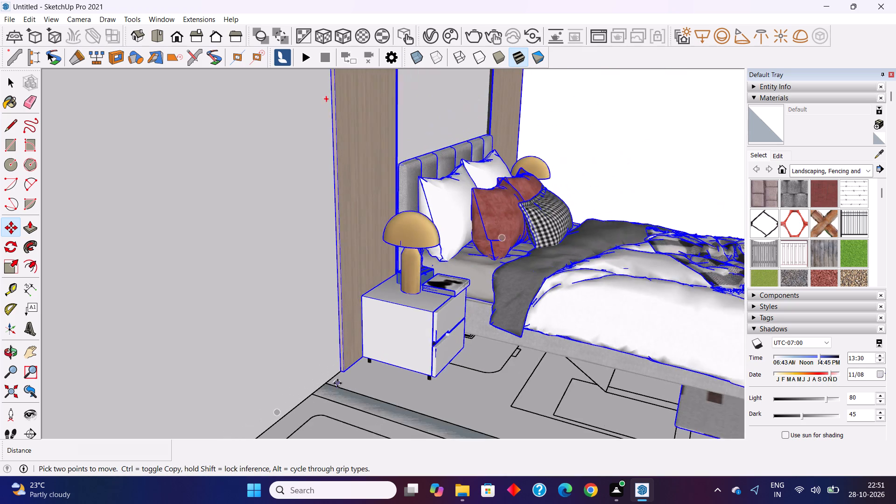
{"action": "scroll", "coordinate": [337, 383], "scroll_direction": "down", "scroll_amount": 5}
{"action": "scroll", "coordinate": [343, 372], "scroll_direction": "up", "scroll_amount": 13}
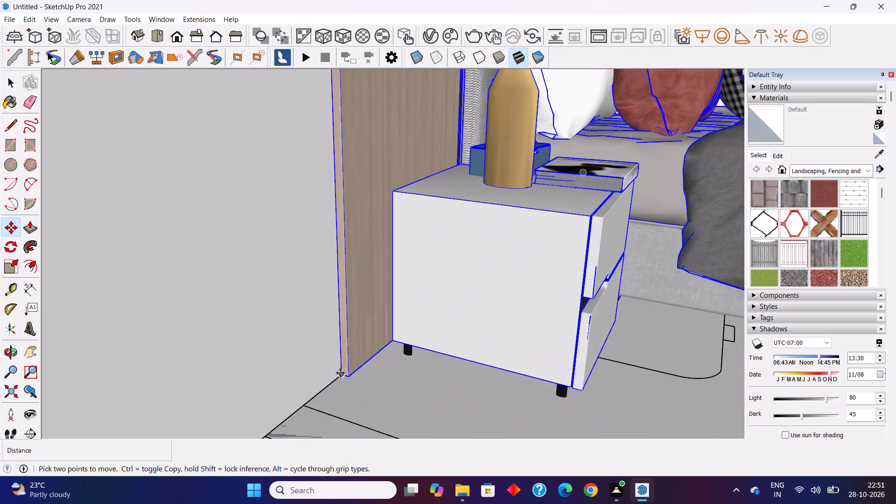
{"action": "scroll", "coordinate": [340, 373], "scroll_direction": "up", "scroll_amount": 5}
{"action": "left_click", "coordinate": [341, 376]}
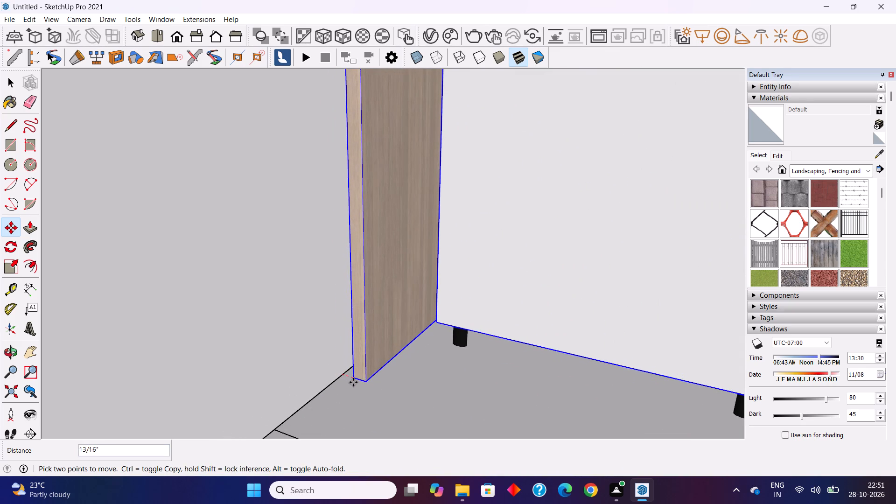
{"action": "left_click", "coordinate": [354, 382]}
Nudge the bedroom set slightly farther from the headboard wall, again from the wood panel's bottom back corner.
{"action": "scroll", "coordinate": [296, 403], "scroll_direction": "down", "scroll_amount": 15}
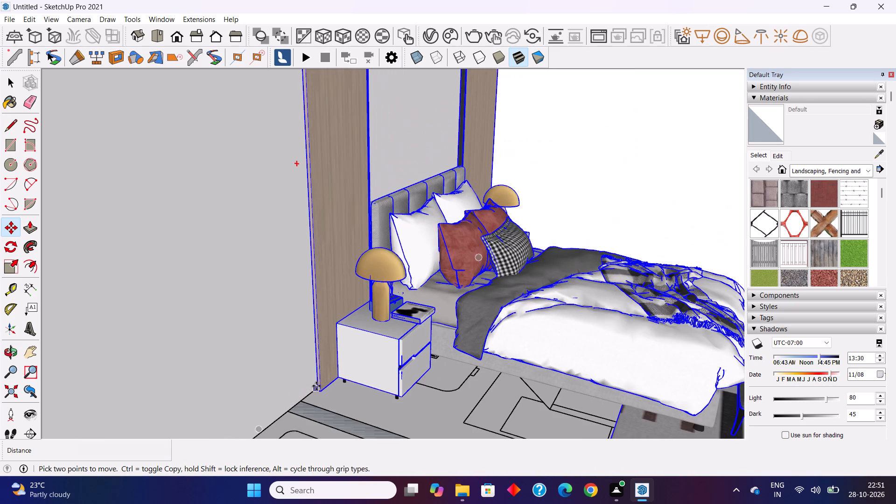
{"action": "scroll", "coordinate": [316, 386], "scroll_direction": "down", "scroll_amount": 9}
{"action": "scroll", "coordinate": [330, 373], "scroll_direction": "up", "scroll_amount": 11}
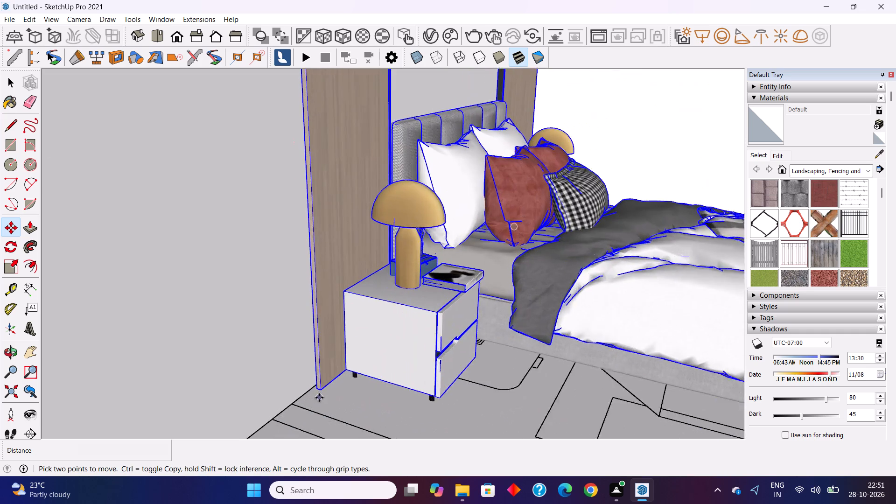
{"action": "scroll", "coordinate": [316, 396], "scroll_direction": "up", "scroll_amount": 13}
{"action": "left_click", "coordinate": [318, 383]}
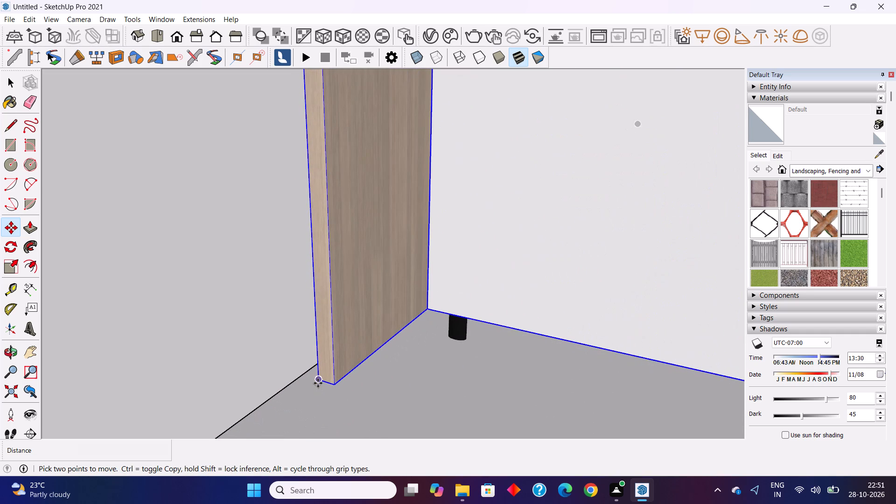
{"action": "left_click", "coordinate": [331, 387]}
Shift the bedroom set about 3/4" more away from the headboard wall from the wood panel's bottom back corner.
{"action": "scroll", "coordinate": [296, 388], "scroll_direction": "down", "scroll_amount": 7}
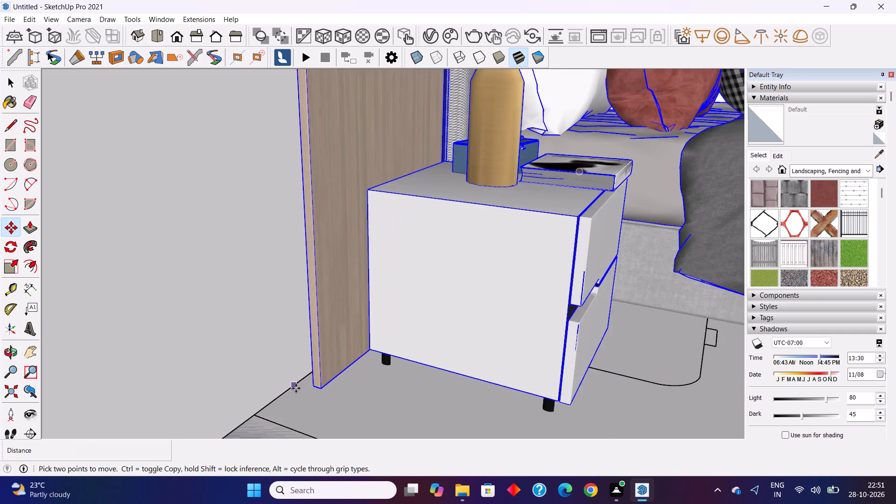
{"action": "scroll", "coordinate": [296, 388], "scroll_direction": "down", "scroll_amount": 20}
{"action": "scroll", "coordinate": [296, 388], "scroll_direction": "down", "scroll_amount": 2}
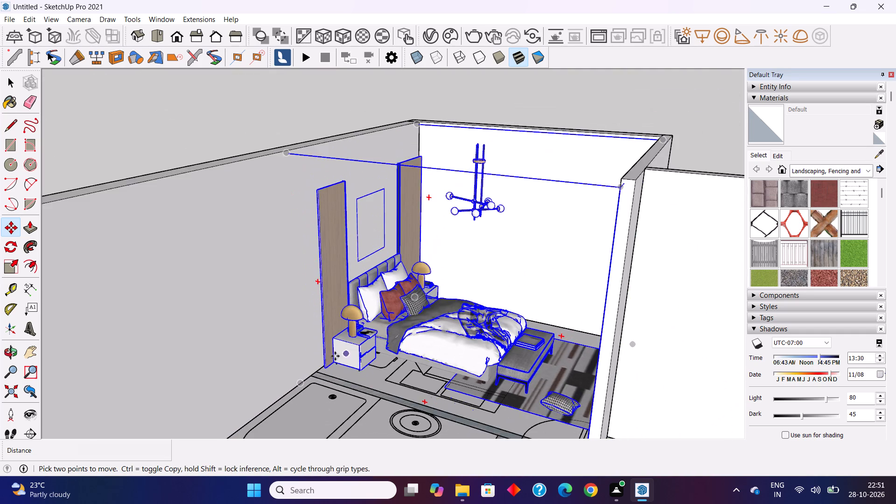
{"action": "scroll", "coordinate": [330, 360], "scroll_direction": "up", "scroll_amount": 7}
{"action": "scroll", "coordinate": [321, 376], "scroll_direction": "up", "scroll_amount": 14}
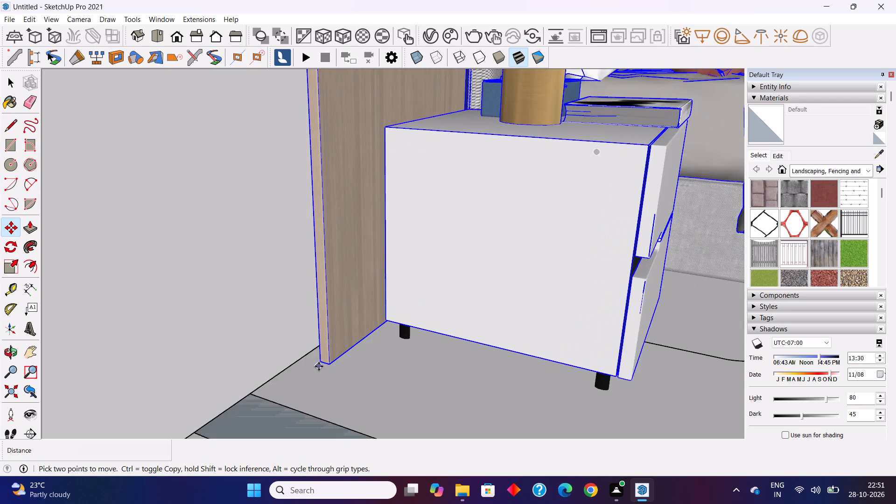
{"action": "scroll", "coordinate": [319, 366], "scroll_direction": "up", "scroll_amount": 2}
{"action": "left_click", "coordinate": [320, 363]}
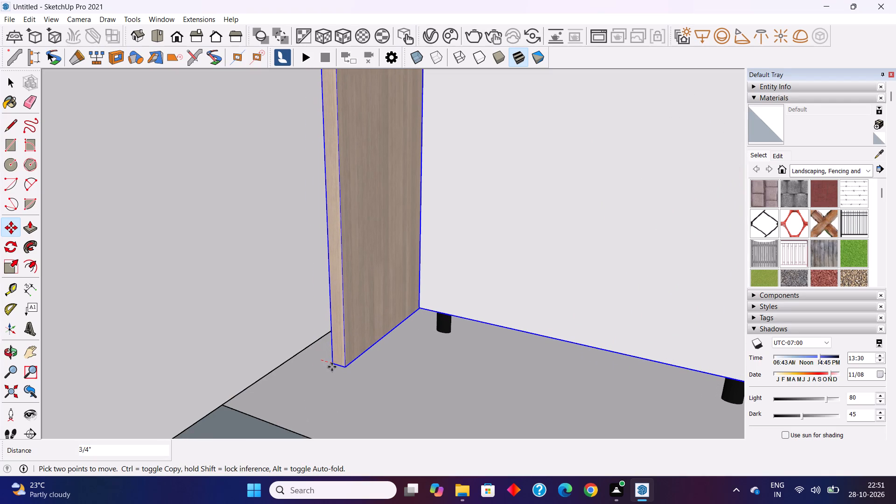
{"action": "left_click", "coordinate": [334, 368]}
{"action": "scroll", "coordinate": [309, 383], "scroll_direction": "down", "scroll_amount": 3}
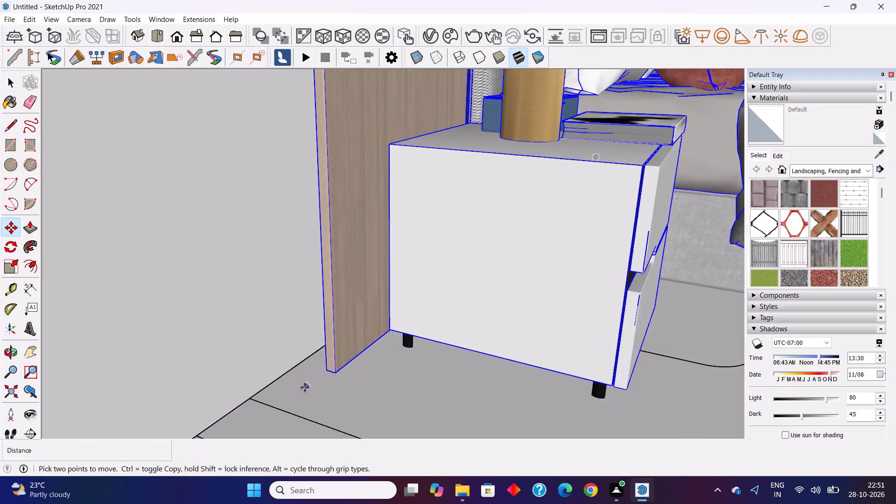
{"action": "scroll", "coordinate": [305, 387], "scroll_direction": "down", "scroll_amount": 19}
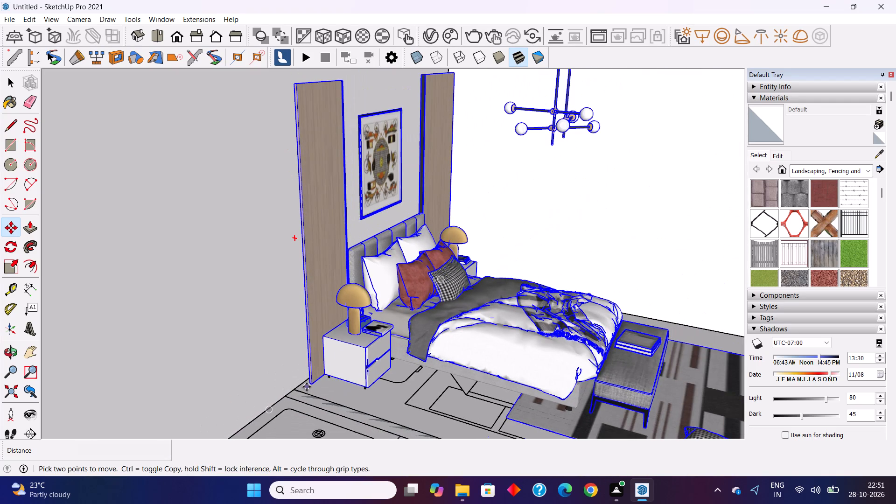
{"action": "key", "text": "Escape"}
Clear the selection and examine the bedroom set's placement in its room from several angles.
{"action": "scroll", "coordinate": [313, 339], "scroll_direction": "down", "scroll_amount": 5}
{"action": "middle_click_drag", "start_coordinate": [403, 343], "coordinate": [306, 426]}
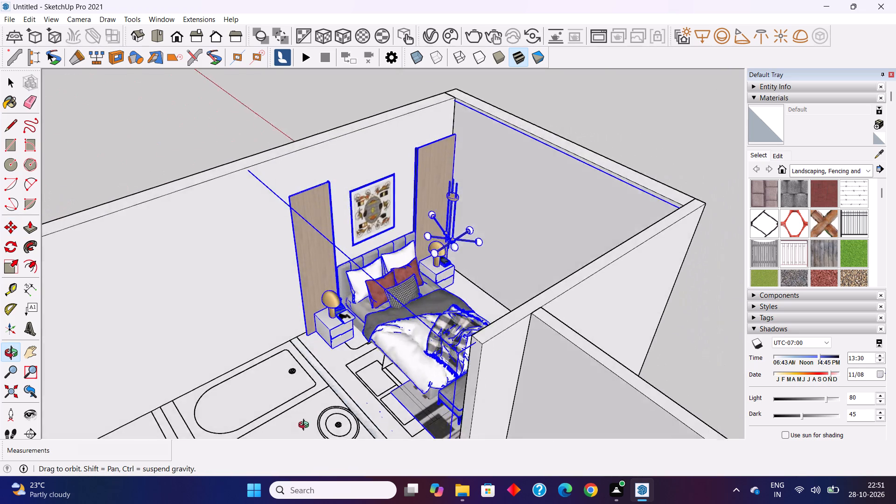
{"action": "middle_click_drag", "start_coordinate": [306, 426], "coordinate": [222, 453]}
{"action": "middle_click_drag", "start_coordinate": [410, 364], "coordinate": [374, 360]}
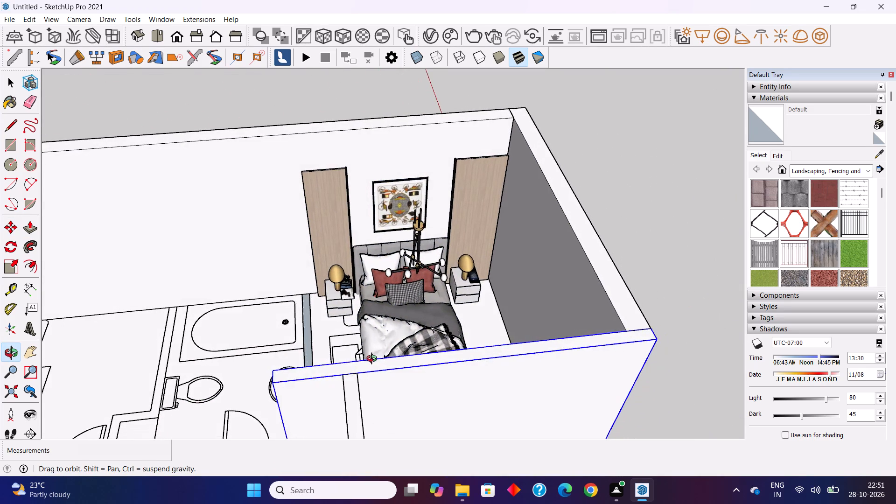
{"action": "middle_click_drag", "start_coordinate": [374, 360], "coordinate": [302, 358]}
{"action": "key", "text": "space"}
{"action": "left_click", "coordinate": [616, 256]}
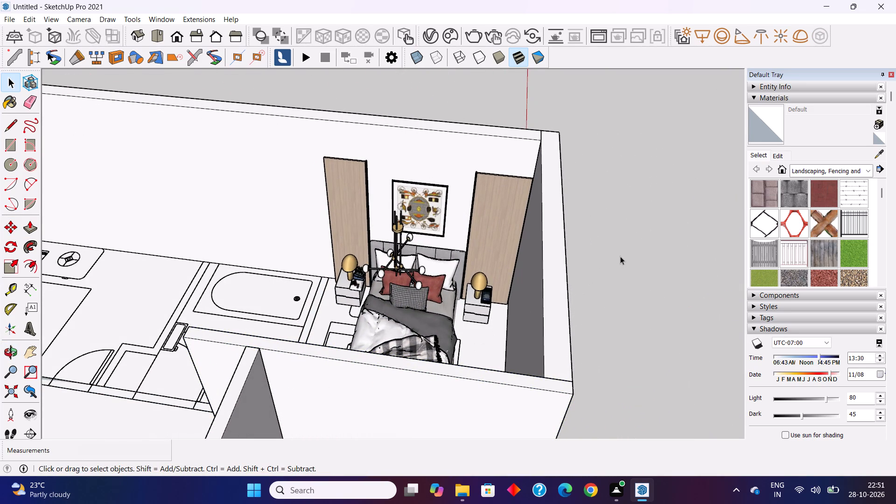
{"action": "scroll", "coordinate": [484, 250], "scroll_direction": "down", "scroll_amount": 2}
{"action": "middle_click_drag", "start_coordinate": [480, 262], "coordinate": [717, 263]}
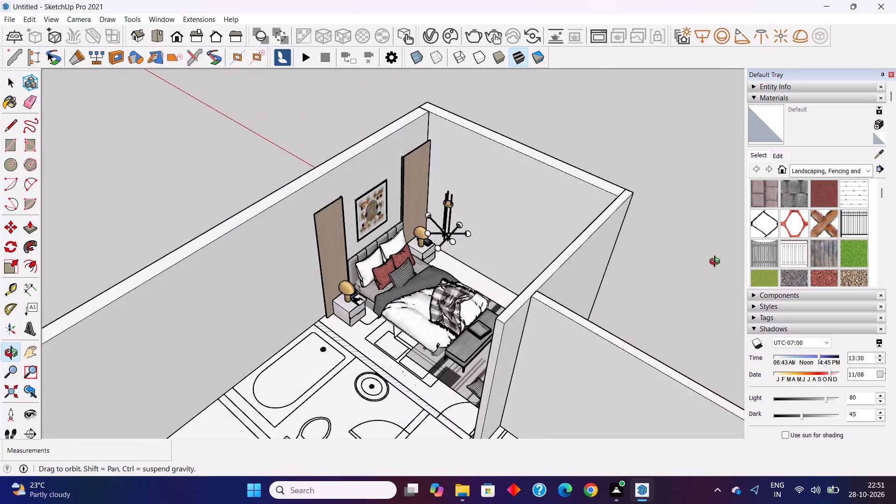
{"action": "middle_click_drag", "start_coordinate": [717, 263], "coordinate": [724, 202]}
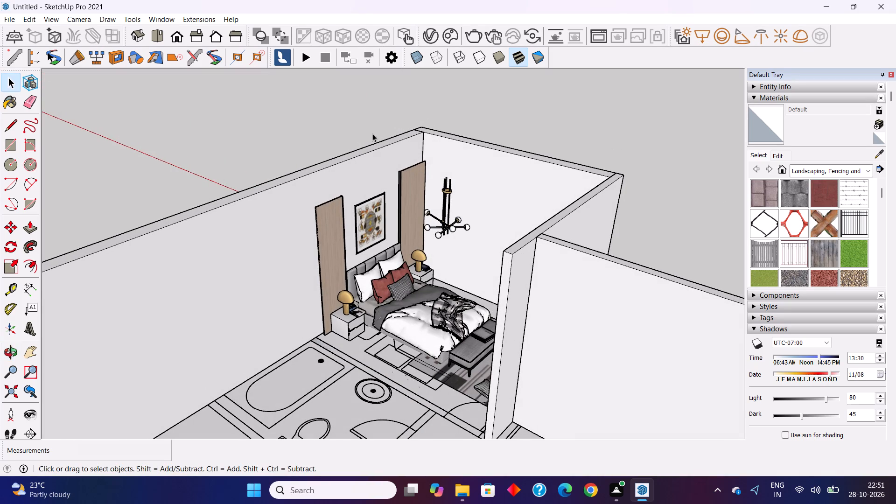
{"action": "scroll", "coordinate": [364, 127], "scroll_direction": "down", "scroll_amount": 5}
{"action": "middle_click_drag", "start_coordinate": [413, 206], "coordinate": [450, 220]}
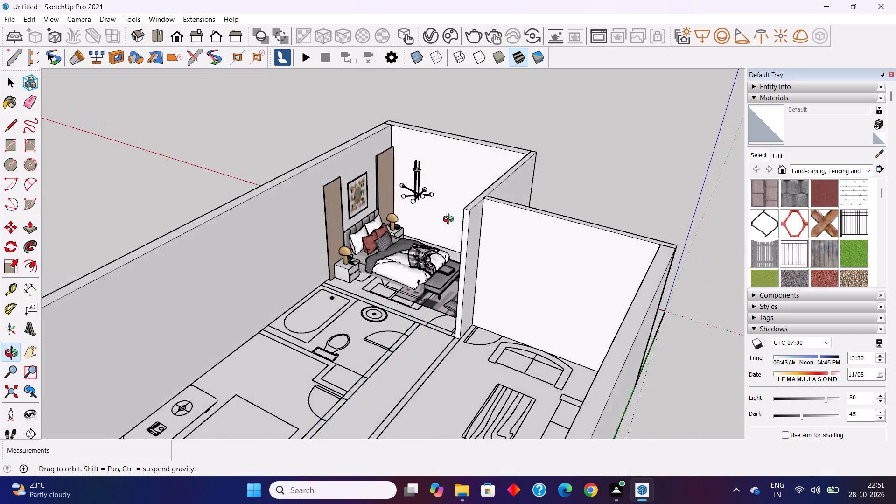
{"action": "middle_click_drag", "start_coordinate": [450, 220], "coordinate": [459, 271]}
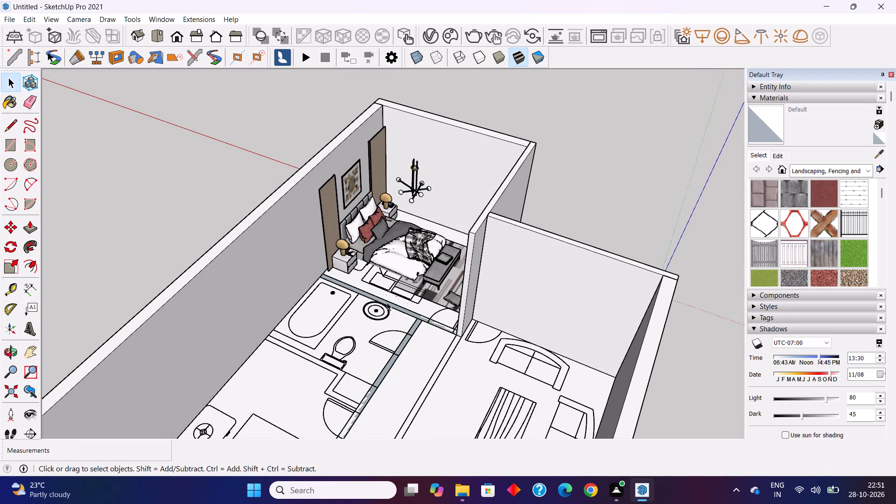
{"action": "scroll", "coordinate": [363, 296], "scroll_direction": "up", "scroll_amount": 3}
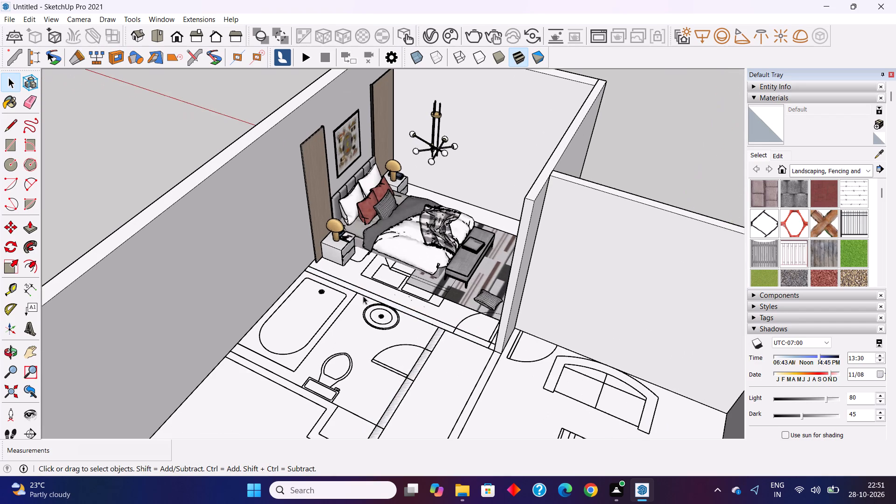
Push/Pull the partition wall strip between the furnished bedroom and the bathroom up to 10'.
{"action": "scroll", "coordinate": [363, 292], "scroll_direction": "up", "scroll_amount": 5}
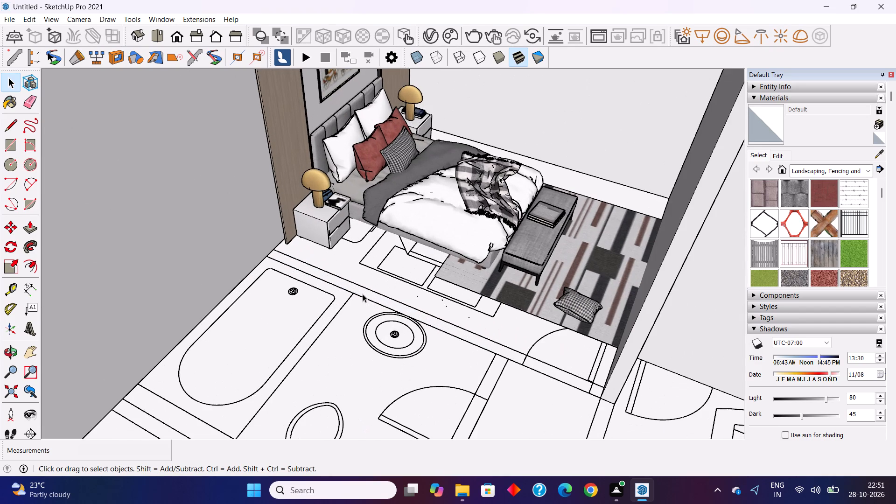
{"action": "double_click", "coordinate": [363, 294]}
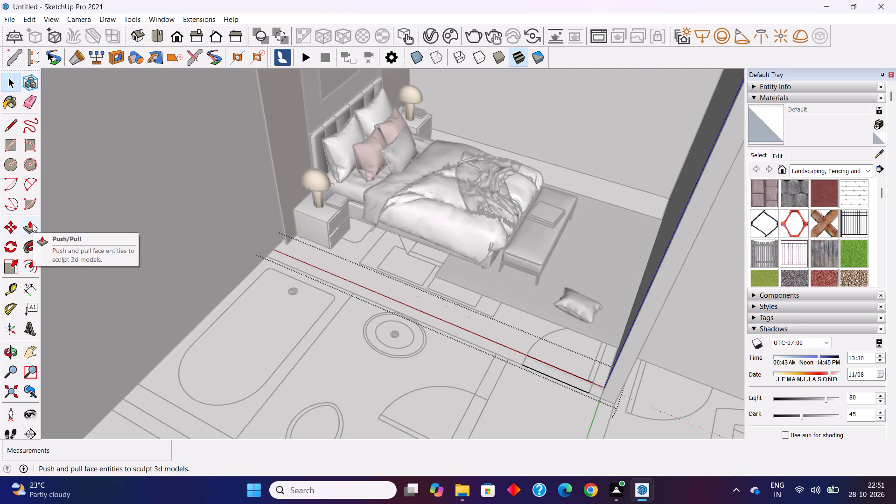
{"action": "left_click", "coordinate": [33, 224]}
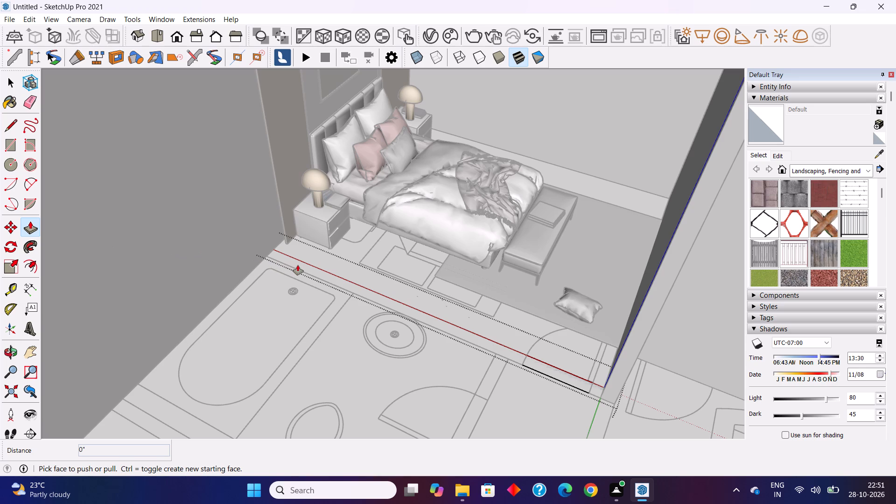
{"action": "left_click", "coordinate": [298, 265]}
{"action": "scroll", "coordinate": [293, 243], "scroll_direction": "down", "scroll_amount": 8}
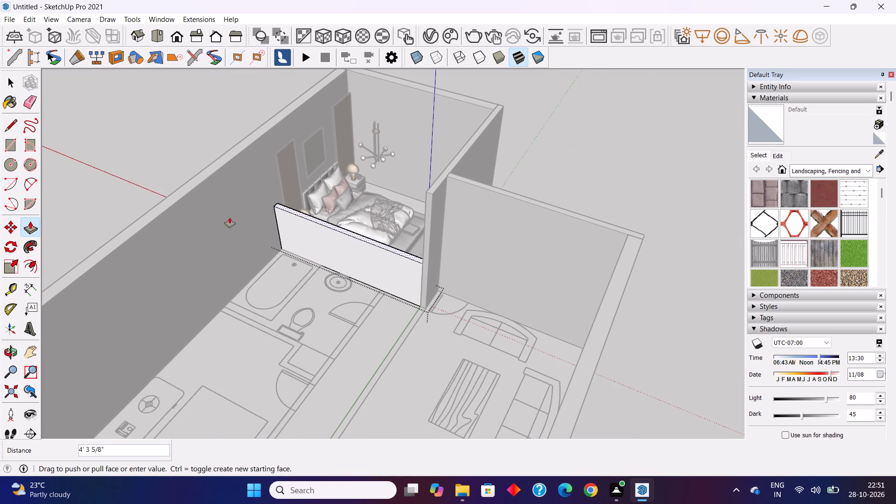
{"action": "left_click", "coordinate": [186, 196]}
{"action": "middle_click_drag", "start_coordinate": [336, 289], "coordinate": [337, 289]}
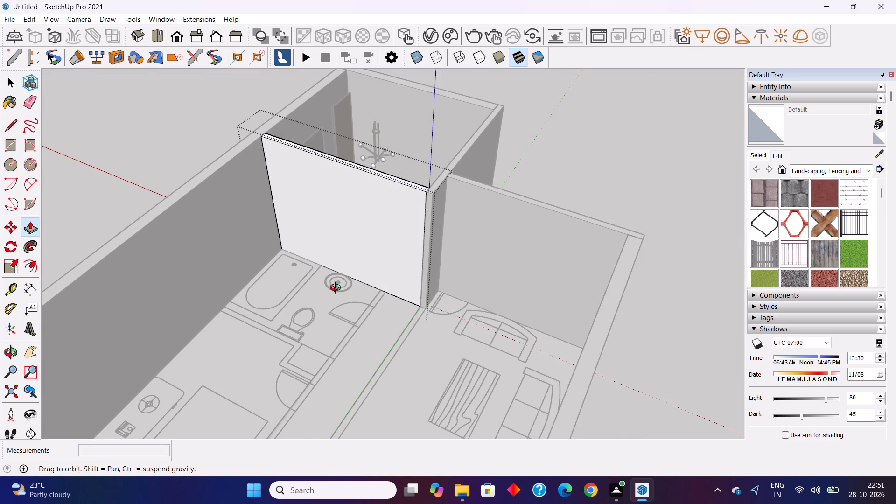
{"action": "middle_click_drag", "start_coordinate": [337, 289], "coordinate": [198, 320]}
{"action": "middle_click_drag", "start_coordinate": [392, 301], "coordinate": [71, 369]}
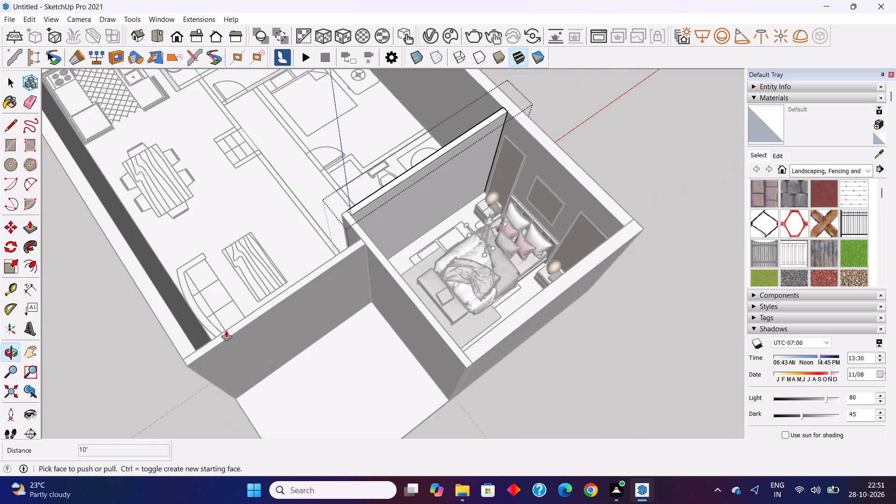
{"action": "scroll", "coordinate": [265, 322], "scroll_direction": "down", "scroll_amount": 3}
{"action": "middle_click_drag", "start_coordinate": [368, 324], "coordinate": [160, 330]}
{"action": "middle_click_drag", "start_coordinate": [305, 319], "coordinate": [213, 307]}
{"action": "key", "text": "space"}
{"action": "left_click", "coordinate": [504, 362]}
Open the partition wall between the bedroom and bathroom for editing, viewed from the bedroom side.
{"action": "scroll", "coordinate": [504, 362], "scroll_direction": "down", "scroll_amount": 2}
{"action": "middle_click_drag", "start_coordinate": [497, 359], "coordinate": [501, 353]}
{"action": "middle_click_drag", "start_coordinate": [501, 340], "coordinate": [497, 371], "text": "shift"}
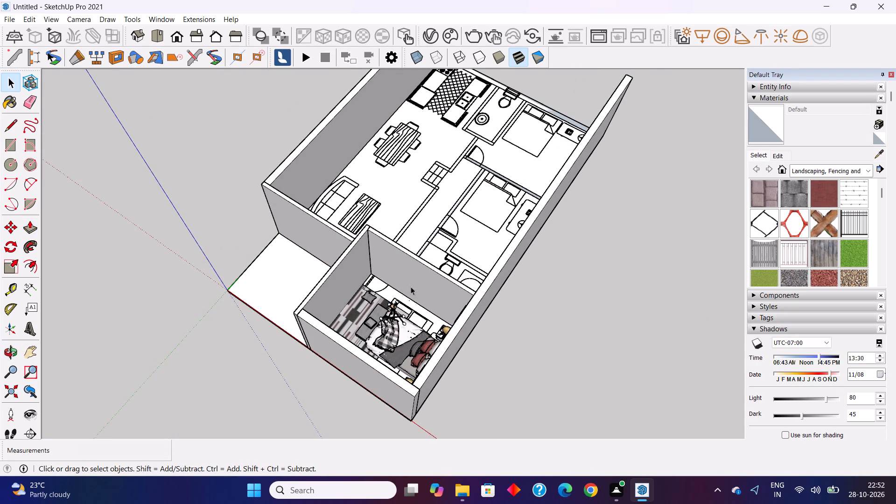
{"action": "scroll", "coordinate": [389, 284], "scroll_direction": "up", "scroll_amount": 8}
{"action": "middle_click_drag", "start_coordinate": [387, 266], "coordinate": [402, 250]}
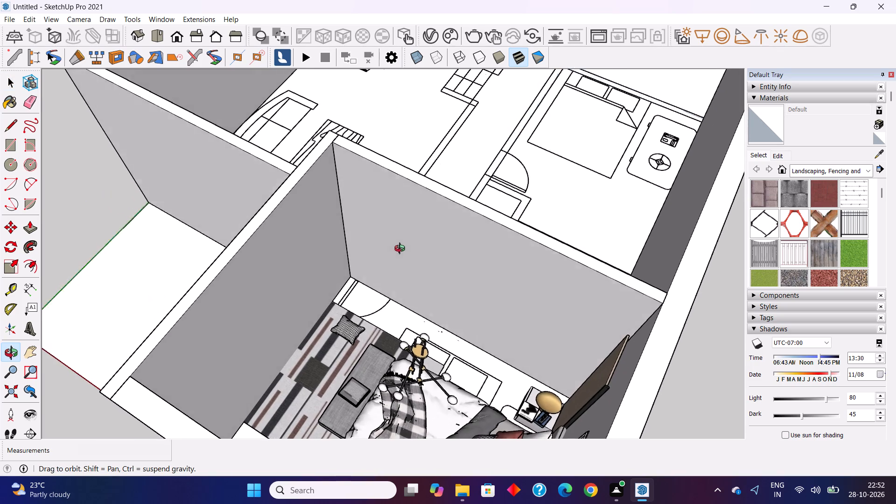
{"action": "middle_click_drag", "start_coordinate": [402, 250], "coordinate": [400, 224]}
{"action": "double_click", "coordinate": [400, 225]}
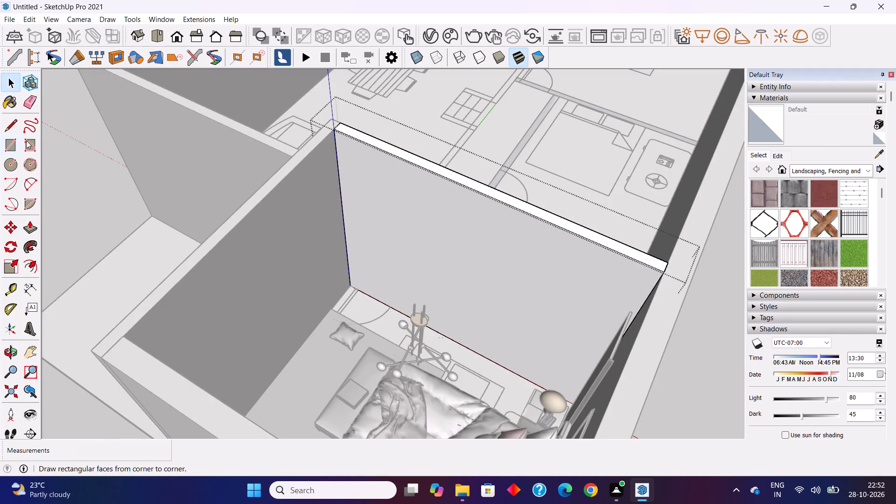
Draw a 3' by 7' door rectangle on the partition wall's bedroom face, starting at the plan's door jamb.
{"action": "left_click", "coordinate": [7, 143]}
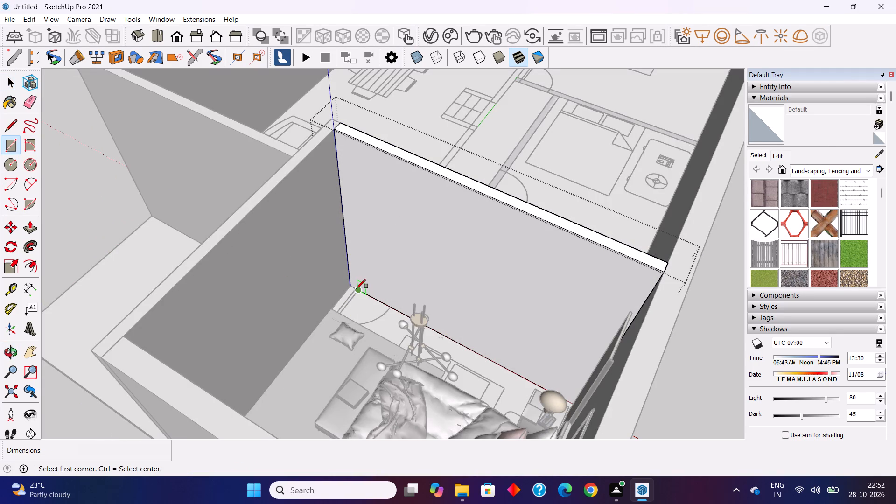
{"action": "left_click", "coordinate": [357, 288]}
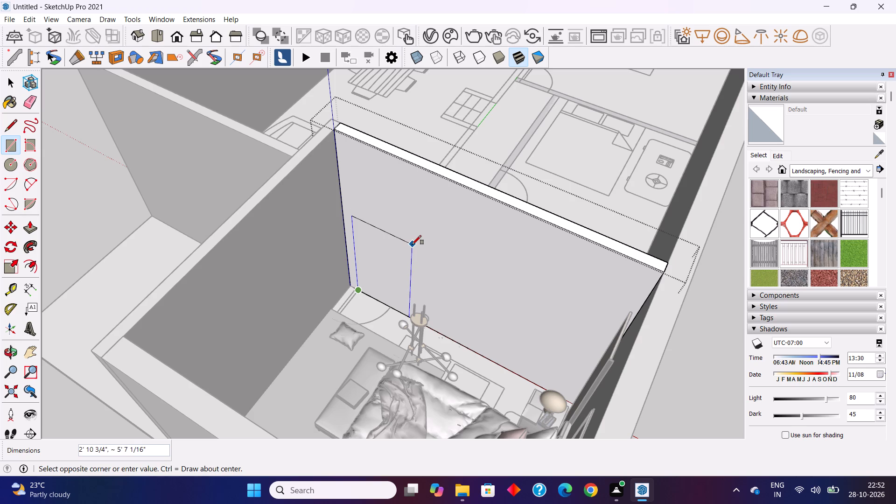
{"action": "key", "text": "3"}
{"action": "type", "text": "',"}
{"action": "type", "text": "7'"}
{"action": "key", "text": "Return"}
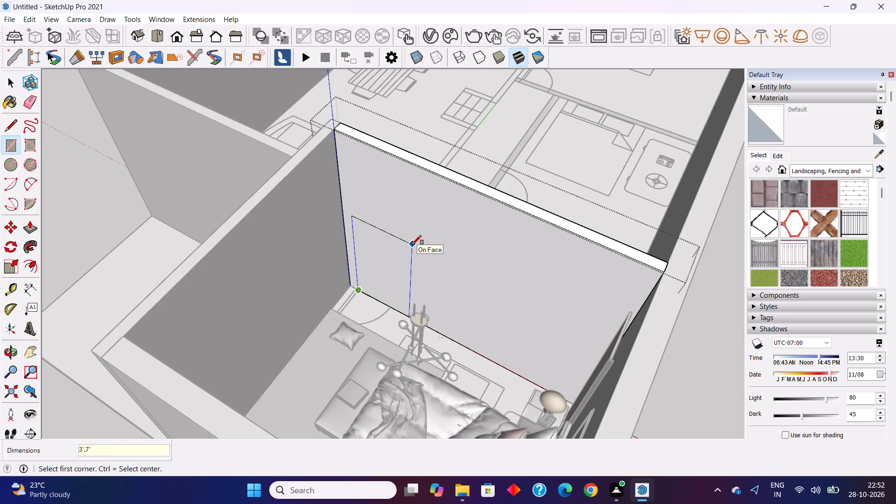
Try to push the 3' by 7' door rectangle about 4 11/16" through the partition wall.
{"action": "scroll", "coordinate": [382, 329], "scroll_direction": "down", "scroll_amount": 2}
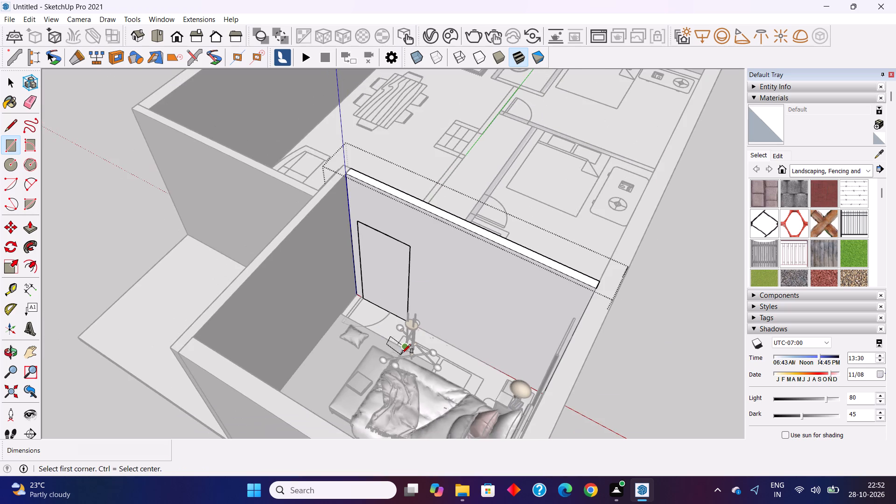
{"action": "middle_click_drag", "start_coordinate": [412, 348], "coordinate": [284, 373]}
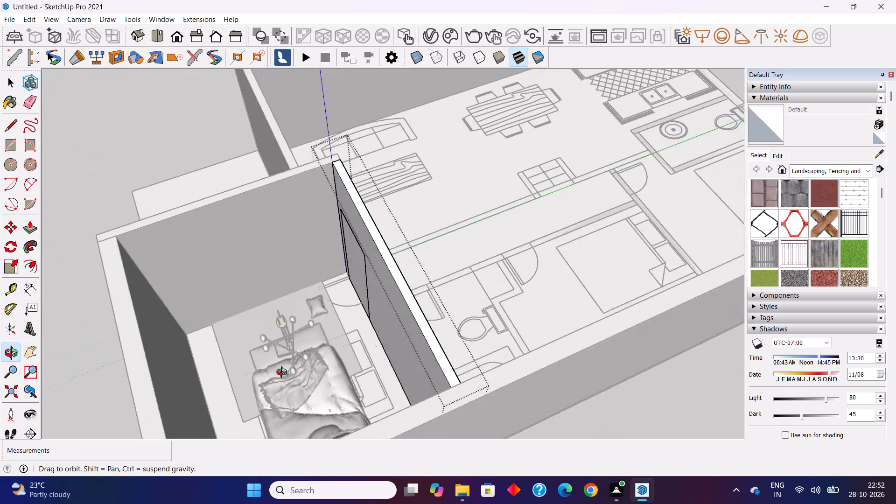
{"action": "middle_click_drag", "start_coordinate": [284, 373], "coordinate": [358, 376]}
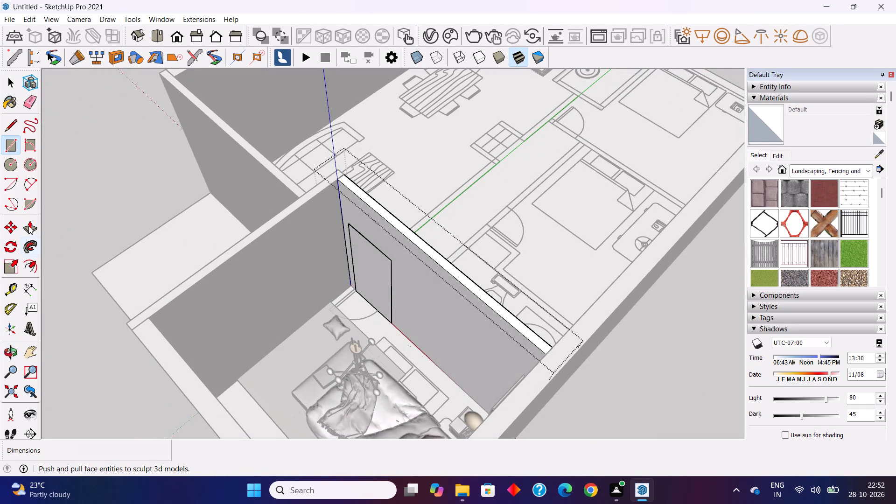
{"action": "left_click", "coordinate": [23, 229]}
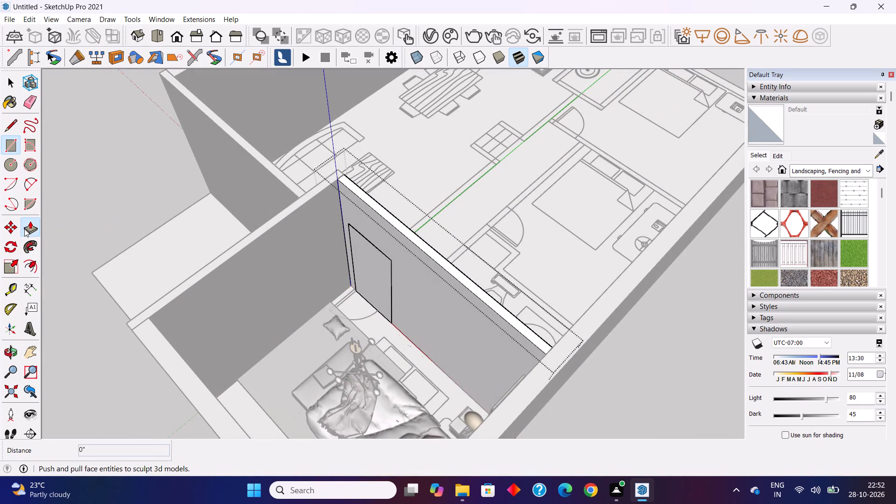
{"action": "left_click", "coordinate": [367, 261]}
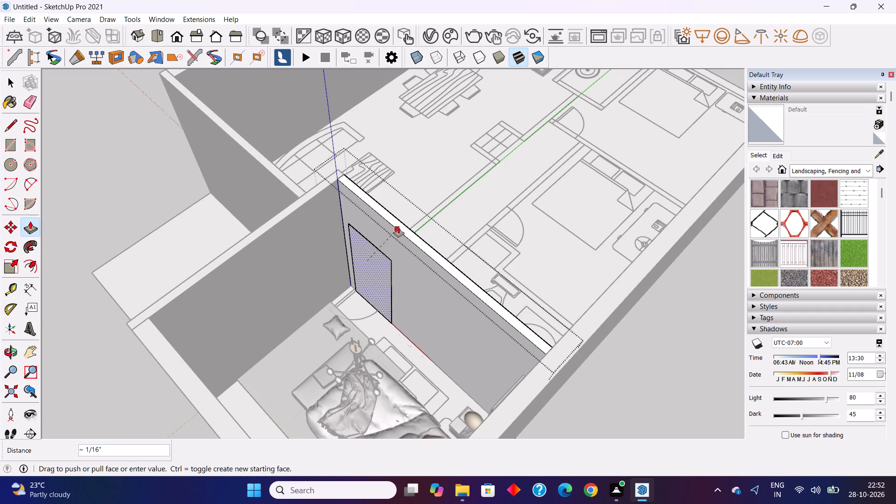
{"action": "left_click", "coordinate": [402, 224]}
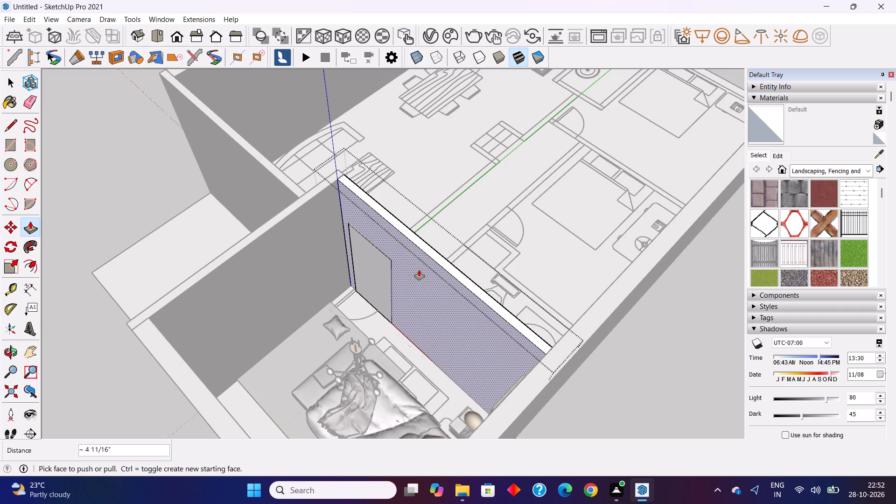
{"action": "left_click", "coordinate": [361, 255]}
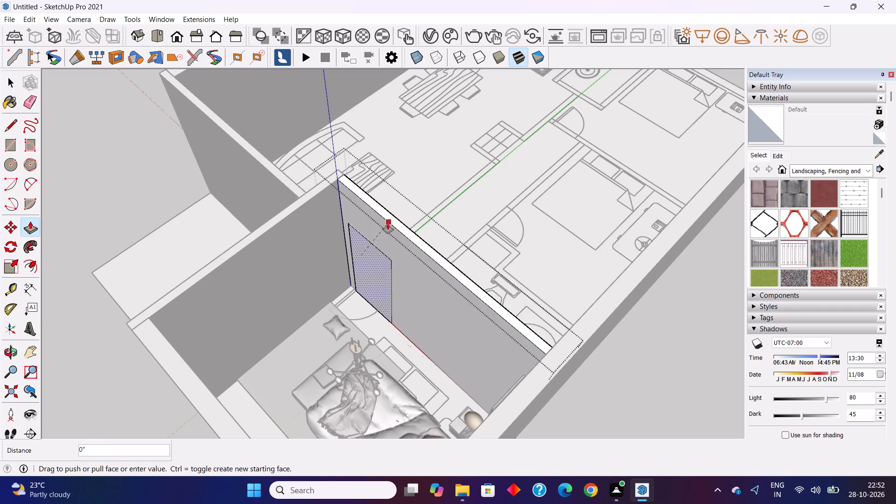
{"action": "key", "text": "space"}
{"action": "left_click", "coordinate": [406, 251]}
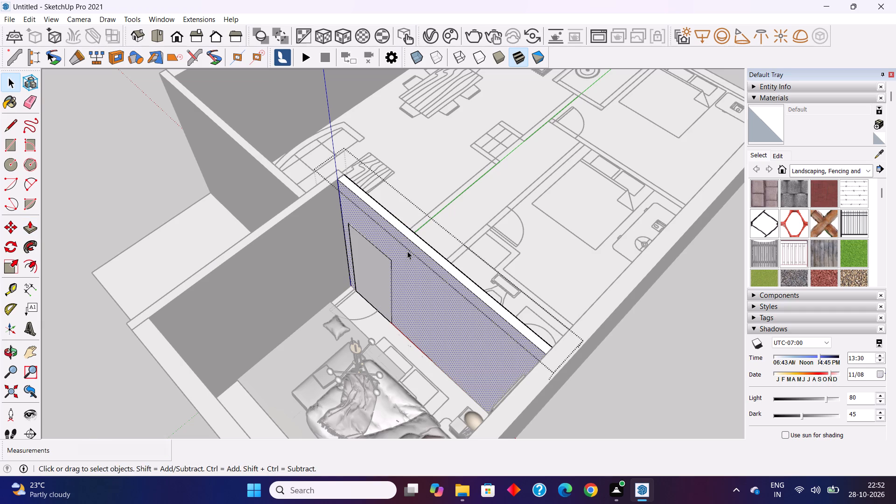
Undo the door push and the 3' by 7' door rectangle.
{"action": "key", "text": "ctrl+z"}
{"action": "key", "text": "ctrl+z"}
Draw a 2' by 6' door rectangle on the partition wall's bedroom face, starting at the plan's door jamb.
{"action": "middle_click_drag", "start_coordinate": [392, 293], "coordinate": [393, 293]}
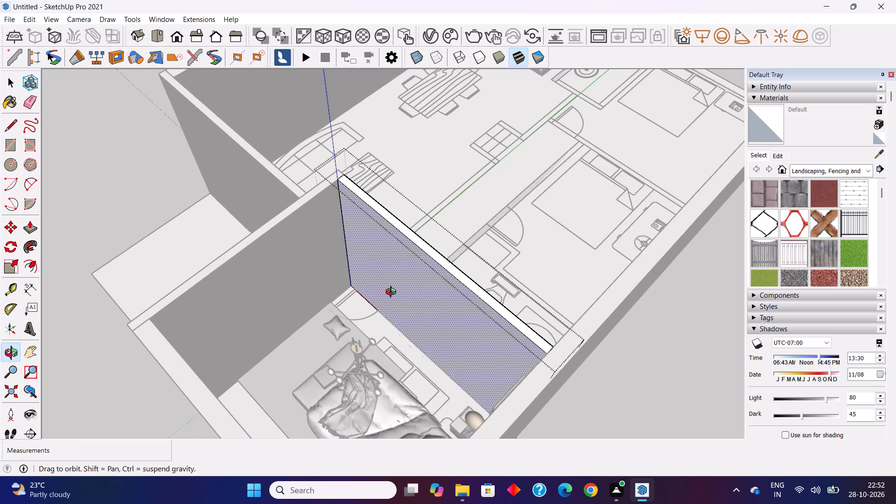
{"action": "middle_click_drag", "start_coordinate": [393, 293], "coordinate": [490, 263]}
{"action": "scroll", "coordinate": [409, 200], "scroll_direction": "up", "scroll_amount": 3}
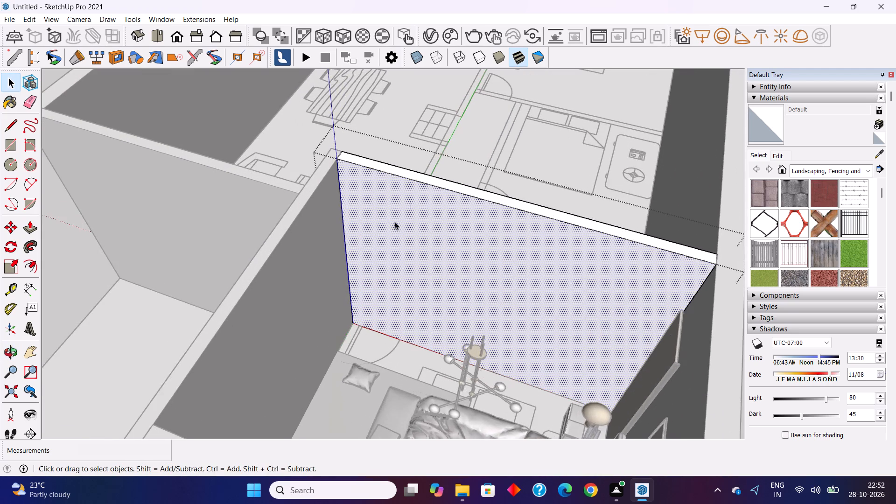
{"action": "scroll", "coordinate": [394, 224], "scroll_direction": "up", "scroll_amount": 2}
{"action": "scroll", "coordinate": [328, 307], "scroll_direction": "up", "scroll_amount": 1}
{"action": "left_click", "coordinate": [13, 147]}
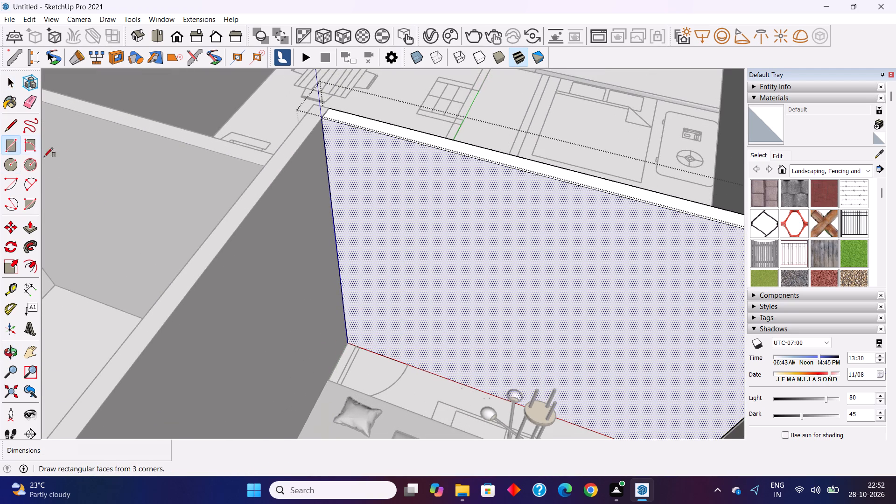
{"action": "left_click", "coordinate": [355, 346]}
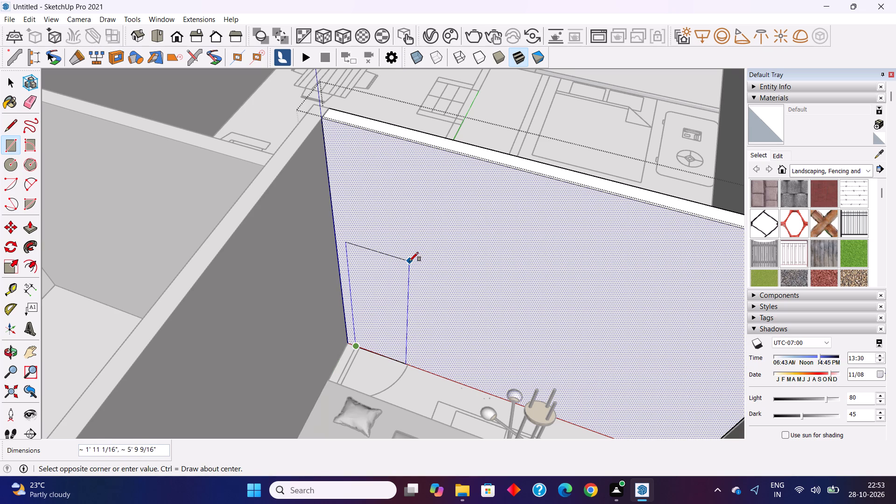
{"action": "key", "text": "2"}
{"action": "type", "text": "',"}
{"action": "type", "text": "6'"}
{"action": "key", "text": "Return"}
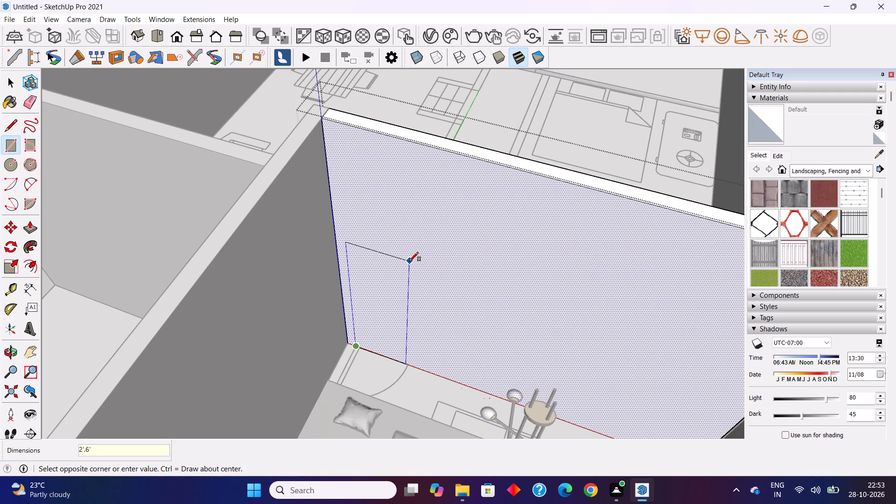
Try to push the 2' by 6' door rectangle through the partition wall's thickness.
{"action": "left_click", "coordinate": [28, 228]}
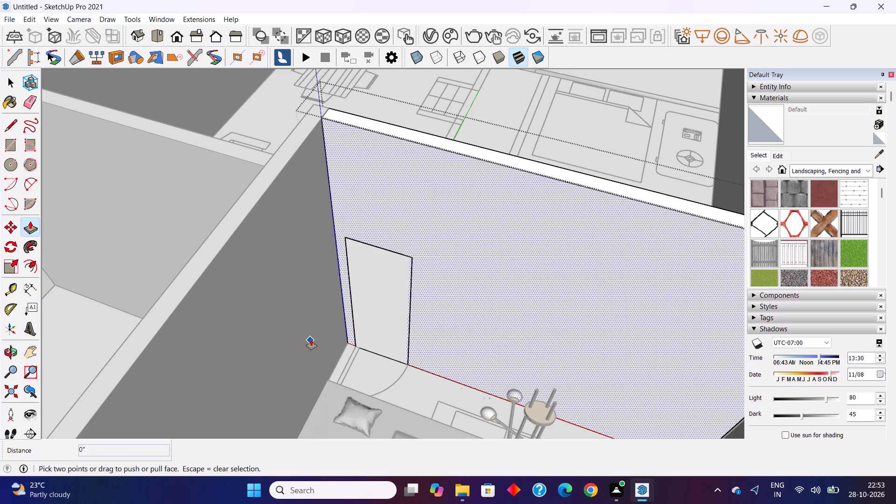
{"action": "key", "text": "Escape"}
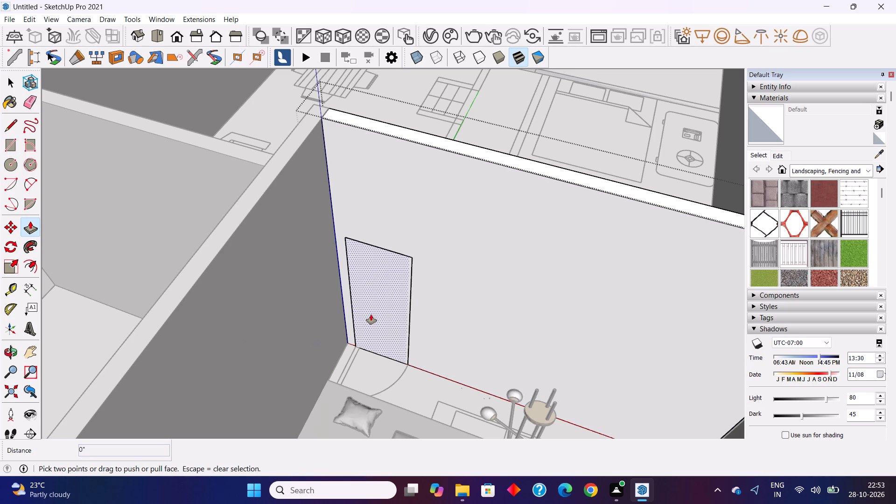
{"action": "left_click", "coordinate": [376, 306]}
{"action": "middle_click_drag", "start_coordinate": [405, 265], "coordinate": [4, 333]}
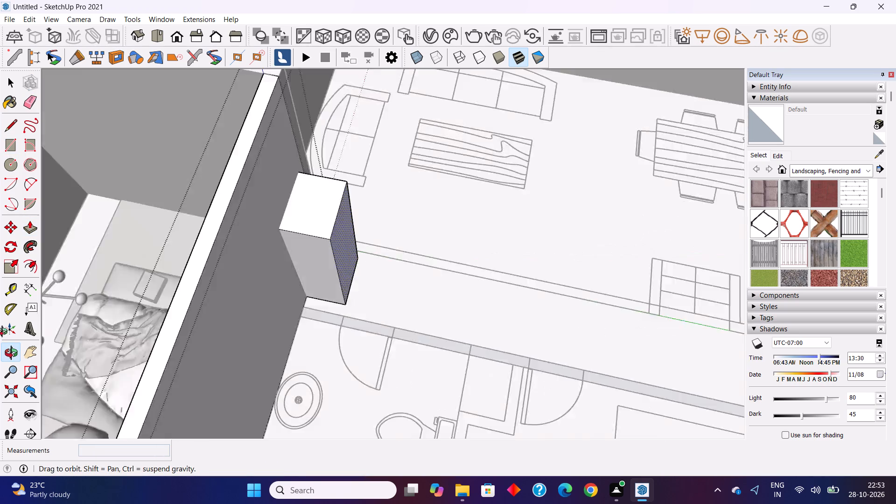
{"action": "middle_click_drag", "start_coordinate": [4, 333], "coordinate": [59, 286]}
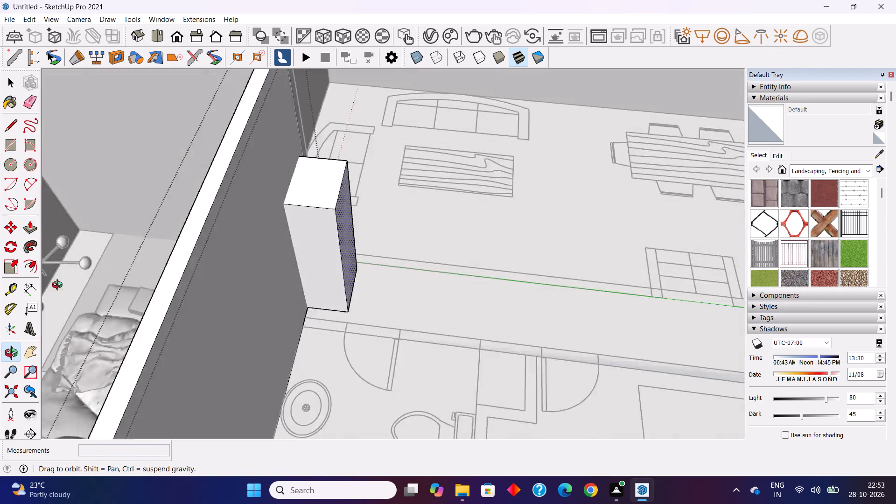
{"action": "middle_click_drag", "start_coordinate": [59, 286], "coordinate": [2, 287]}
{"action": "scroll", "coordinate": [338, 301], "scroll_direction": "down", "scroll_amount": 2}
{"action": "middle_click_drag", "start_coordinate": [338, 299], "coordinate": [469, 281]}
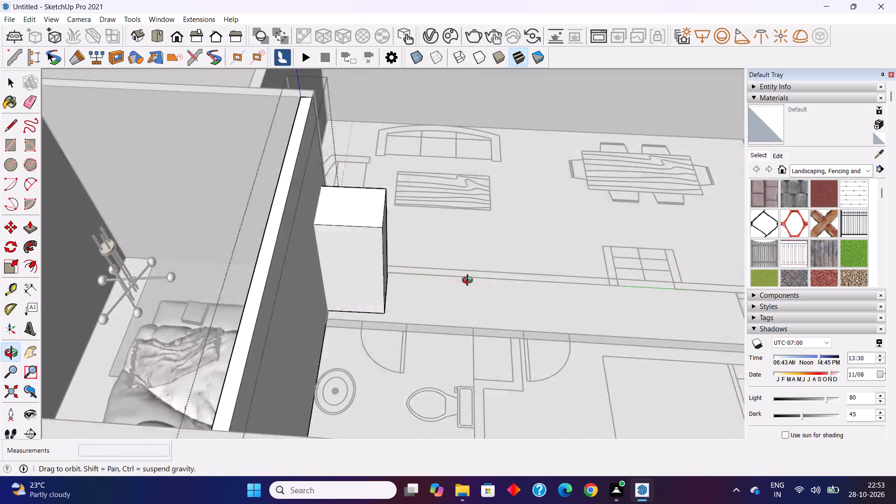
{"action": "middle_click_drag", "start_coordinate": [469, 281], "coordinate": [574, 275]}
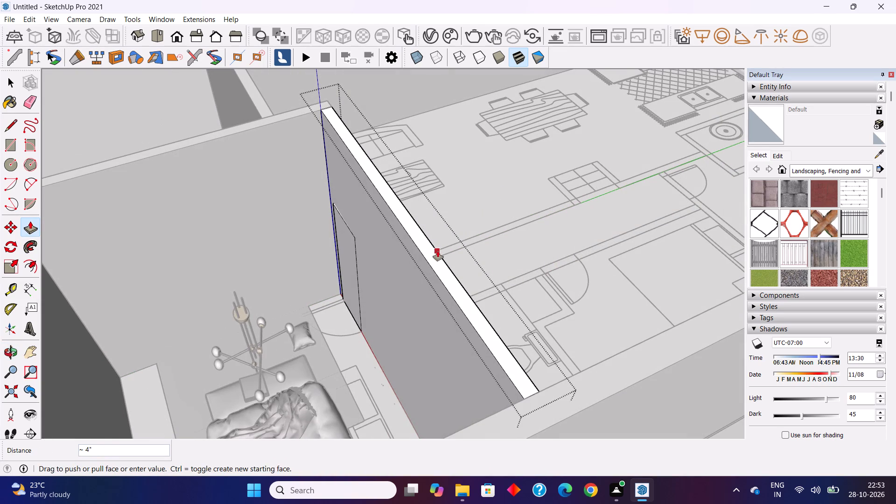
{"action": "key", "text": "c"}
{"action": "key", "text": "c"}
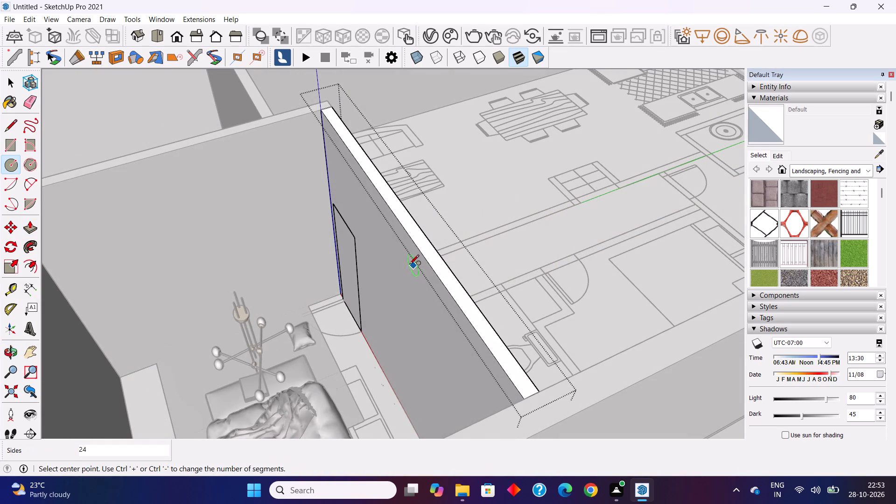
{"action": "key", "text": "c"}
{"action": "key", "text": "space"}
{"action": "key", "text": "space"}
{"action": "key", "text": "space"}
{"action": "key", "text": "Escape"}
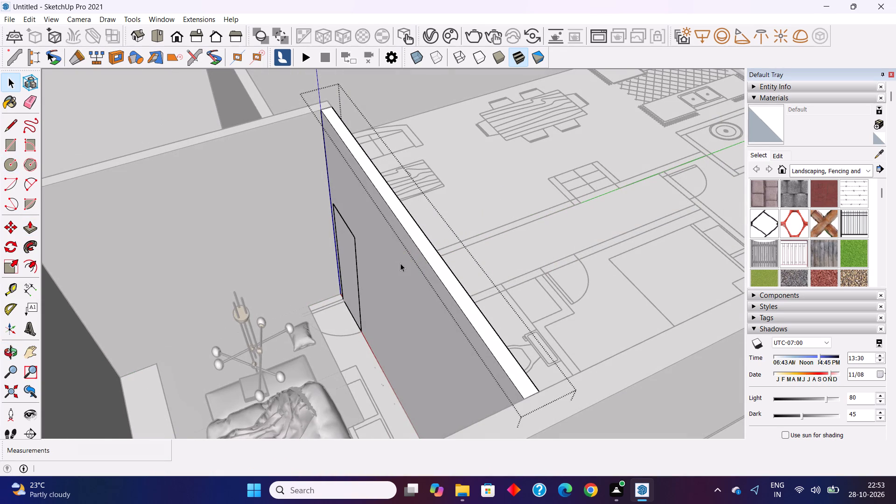
Draw a rectangle about 1' 8 5/8" by 1' 3 1/4" on the partition wall's face opposite the bedroom.
{"action": "left_click", "coordinate": [400, 263]}
{"action": "triple_click", "coordinate": [400, 263]}
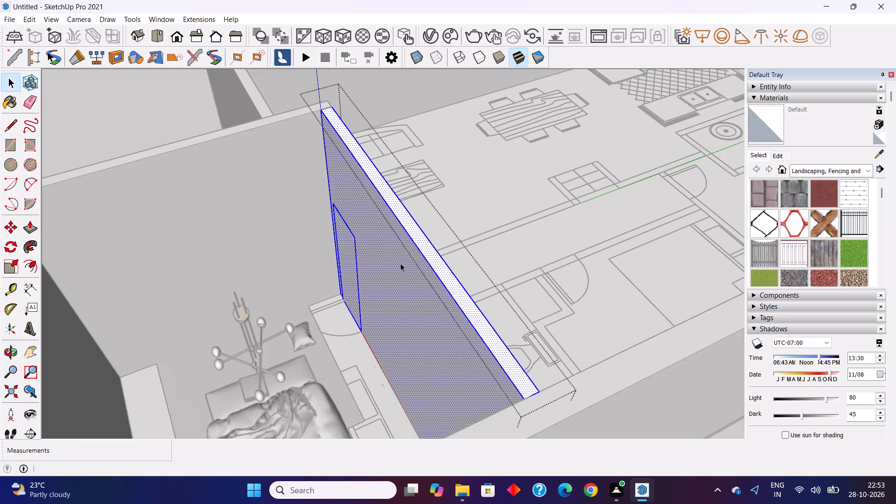
{"action": "left_click", "coordinate": [400, 263]}
{"action": "middle_click_drag", "start_coordinate": [357, 257], "coordinate": [463, 335]}
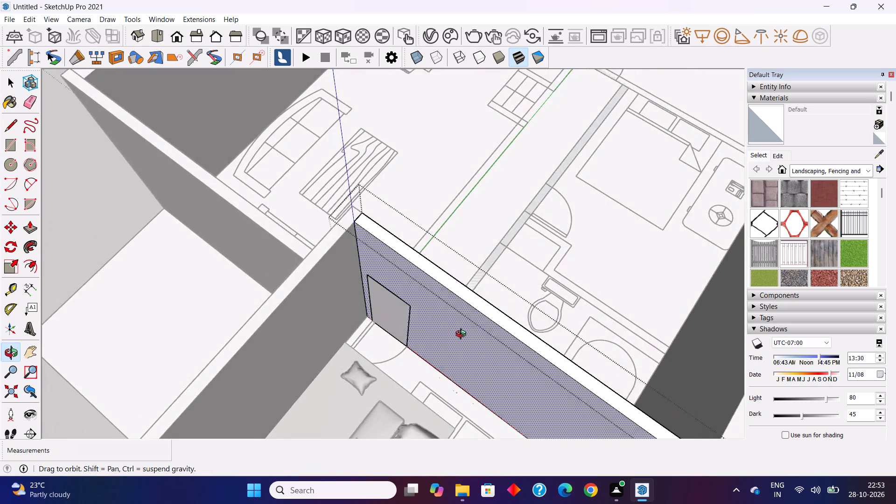
{"action": "middle_click_drag", "start_coordinate": [463, 335], "coordinate": [147, 327]}
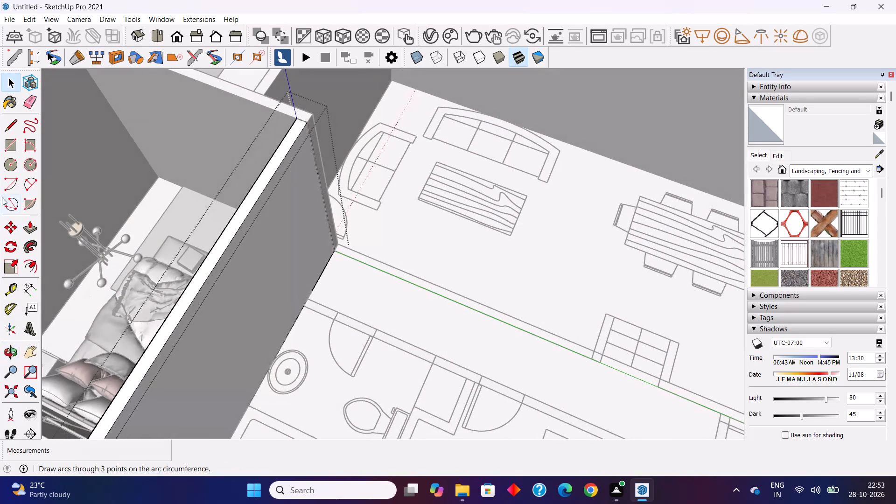
{"action": "left_click", "coordinate": [14, 142]}
{"action": "left_click", "coordinate": [249, 330]}
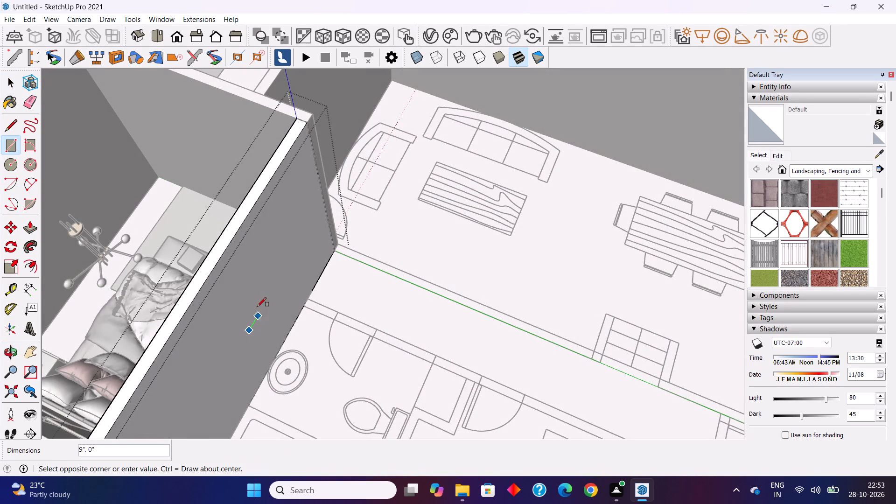
{"action": "left_click", "coordinate": [257, 285]}
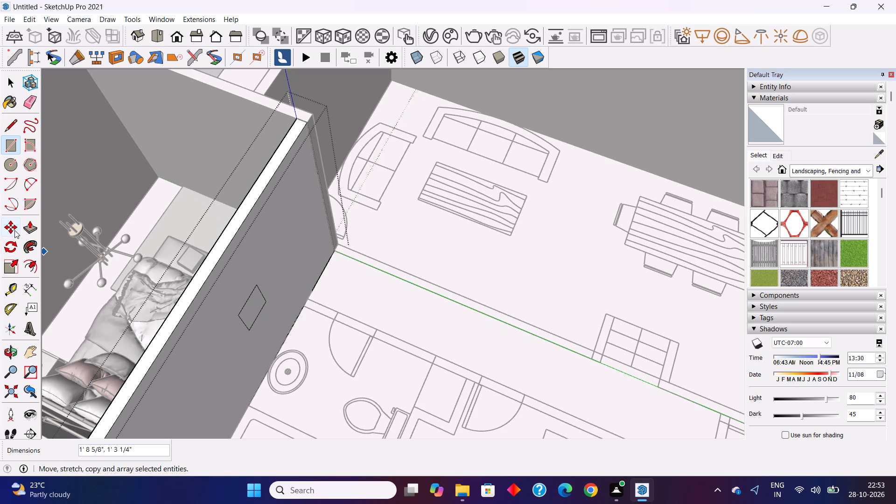
Push the small rectangle about 4 3/4" through the partition wall's thickness to cut an opening.
{"action": "left_click", "coordinate": [29, 226]}
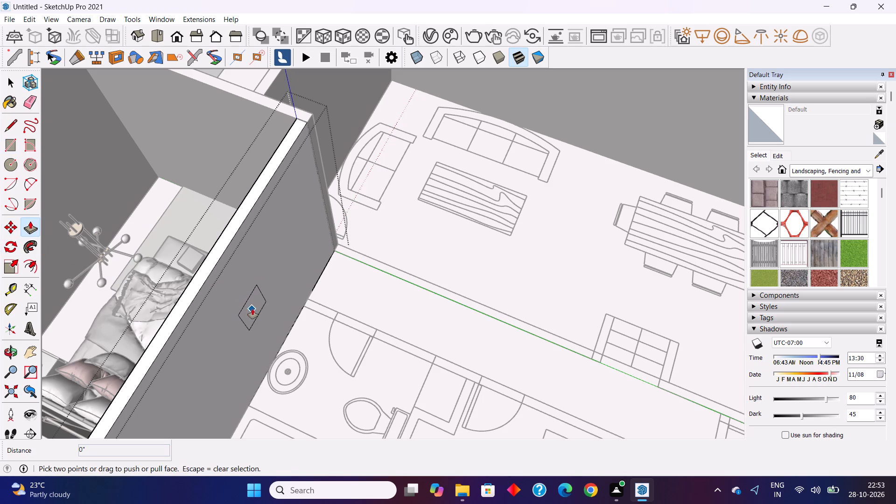
{"action": "left_click", "coordinate": [255, 310]}
{"action": "key", "text": "Escape"}
{"action": "left_click", "coordinate": [251, 308]}
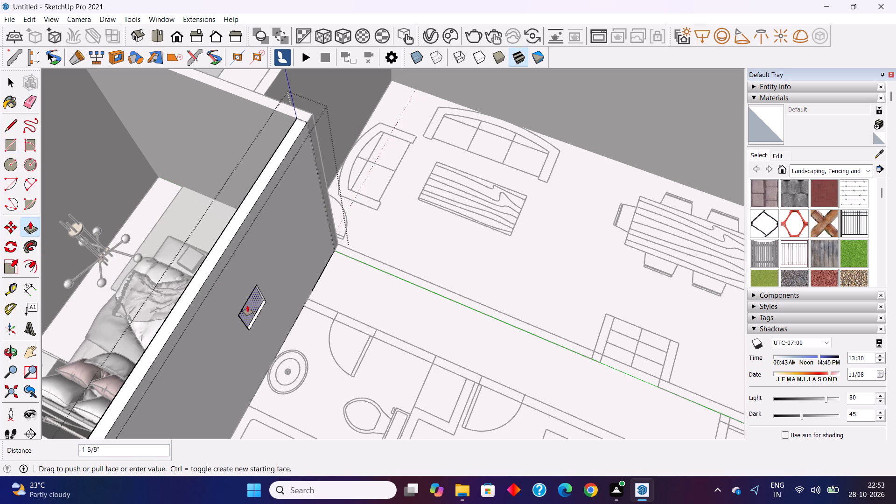
{"action": "left_click", "coordinate": [199, 271]}
Delete the 2' by 6' door rectangle, face and edges, from the partition wall's bedroom side.
{"action": "middle_click_drag", "start_coordinate": [210, 282], "coordinate": [335, 261]}
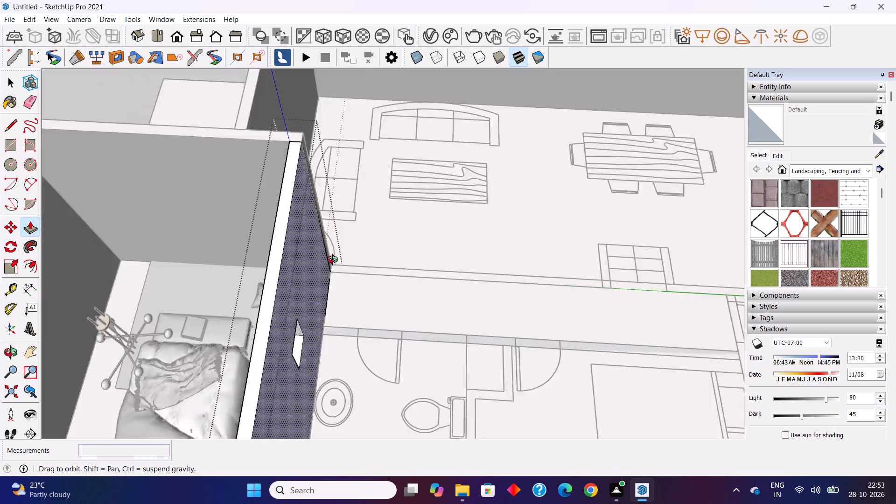
{"action": "middle_click_drag", "start_coordinate": [335, 261], "coordinate": [485, 182]}
{"action": "scroll", "coordinate": [470, 203], "scroll_direction": "down", "scroll_amount": 1}
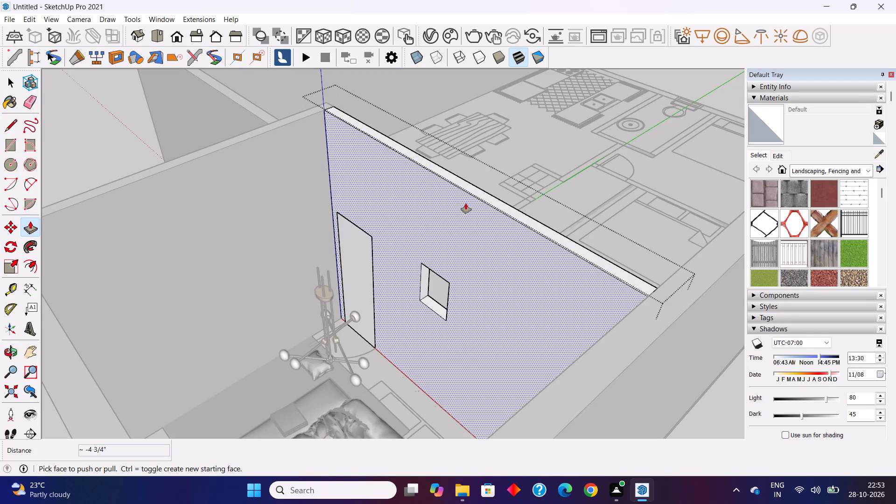
{"action": "scroll", "coordinate": [388, 298], "scroll_direction": "up", "scroll_amount": 3}
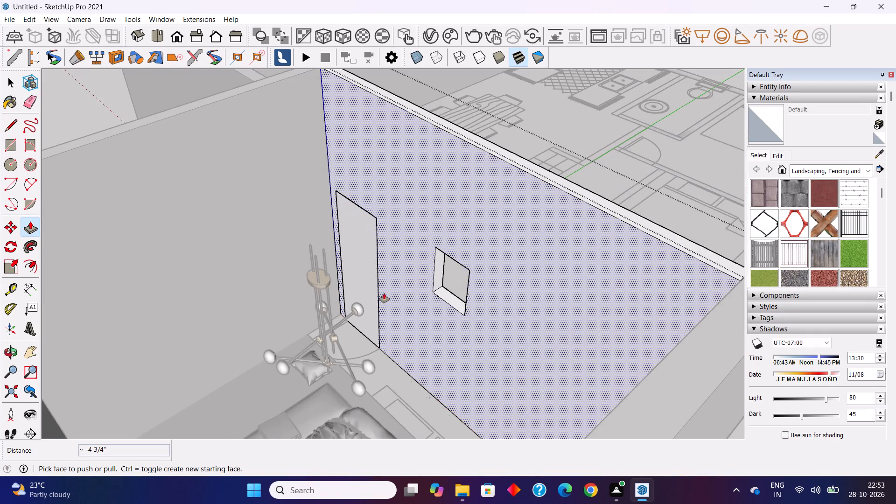
{"action": "scroll", "coordinate": [380, 286], "scroll_direction": "up", "scroll_amount": 1}
{"action": "key", "text": "space"}
{"action": "left_click", "coordinate": [357, 252]}
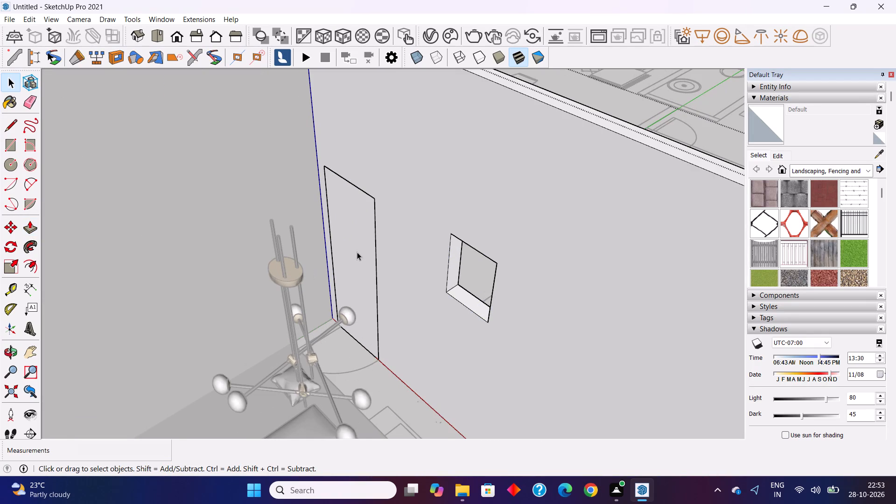
{"action": "double_click", "coordinate": [357, 252]}
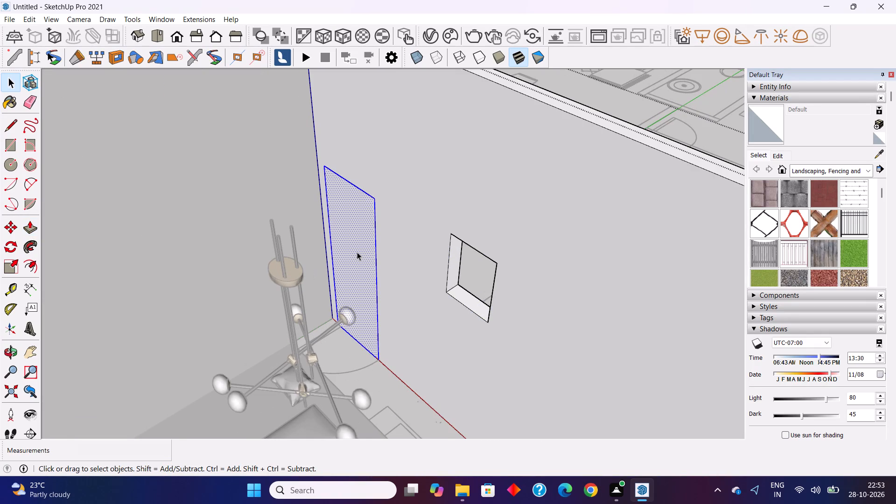
{"action": "key", "text": "Delete"}
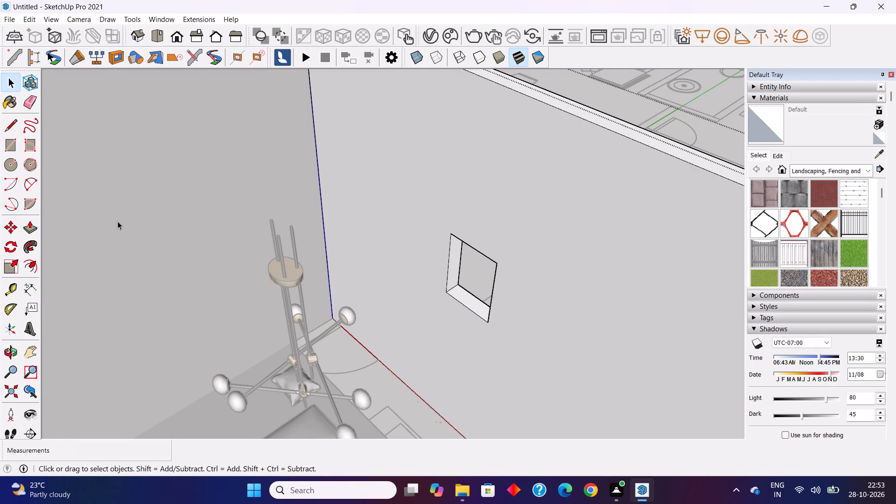
Widen the small opening about 3' 3 1/8" toward the room corner and lower its sill about 4' 2 5/16".
{"action": "left_click", "coordinate": [27, 229]}
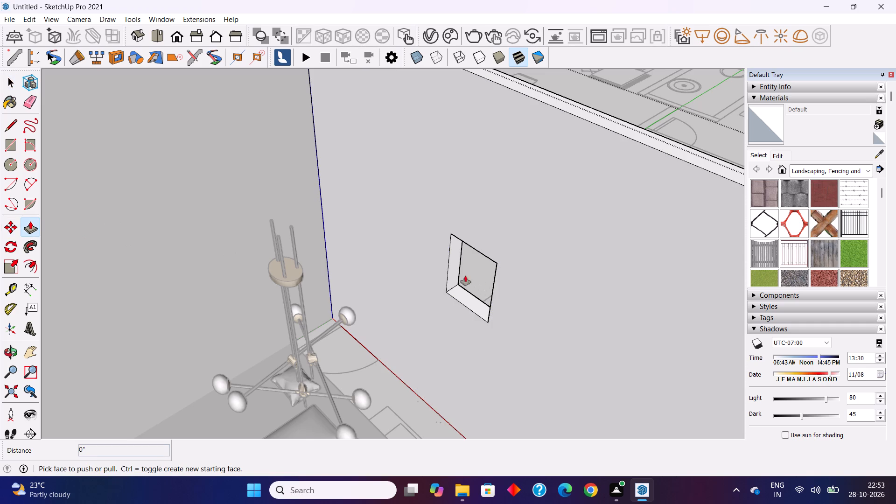
{"action": "left_click", "coordinate": [450, 270]}
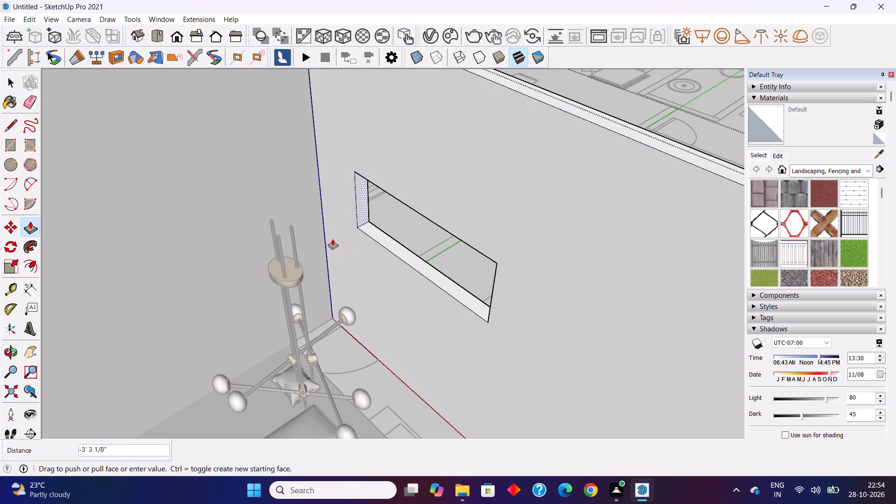
{"action": "left_click", "coordinate": [333, 239]}
{"action": "scroll", "coordinate": [412, 240], "scroll_direction": "down", "scroll_amount": 2}
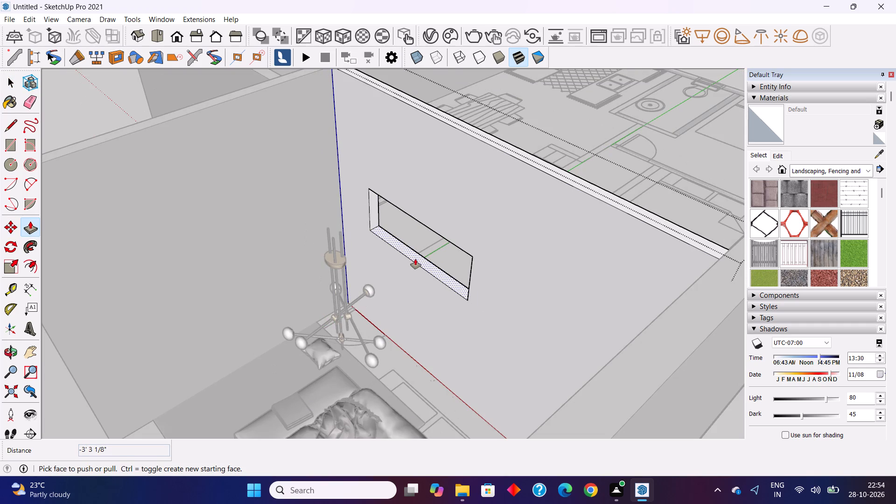
{"action": "left_click", "coordinate": [416, 259]}
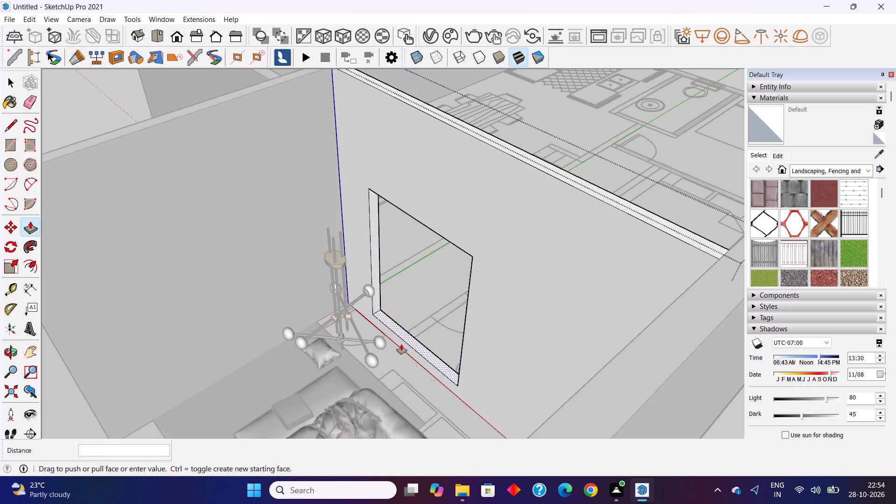
{"action": "left_click", "coordinate": [401, 345]}
Push the opening's corner-side jamb another 1' 1 1/4" or so to the plan's door jamb, and its sill about 6" down to the floor.
{"action": "middle_click_drag", "start_coordinate": [405, 339], "coordinate": [465, 369]}
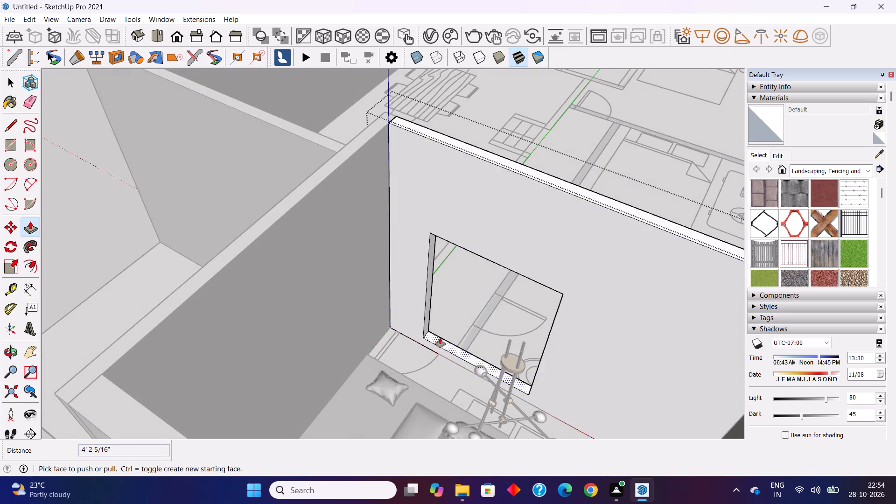
{"action": "scroll", "coordinate": [435, 329], "scroll_direction": "up", "scroll_amount": 6}
{"action": "left_click", "coordinate": [423, 326]}
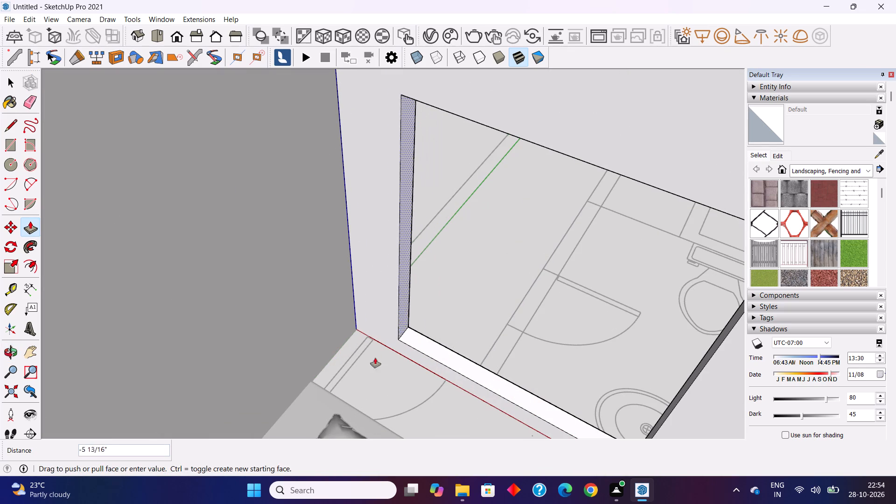
{"action": "left_click", "coordinate": [358, 362]}
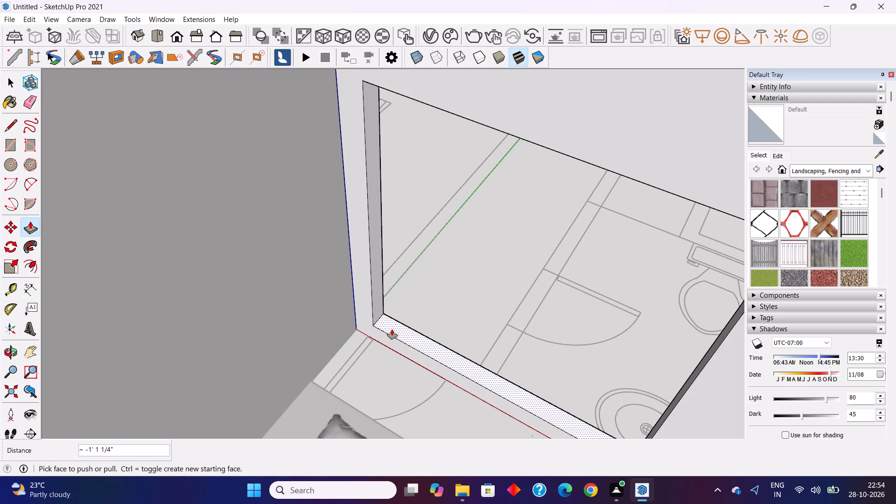
{"action": "left_click", "coordinate": [392, 329]}
{"action": "left_click", "coordinate": [385, 346]}
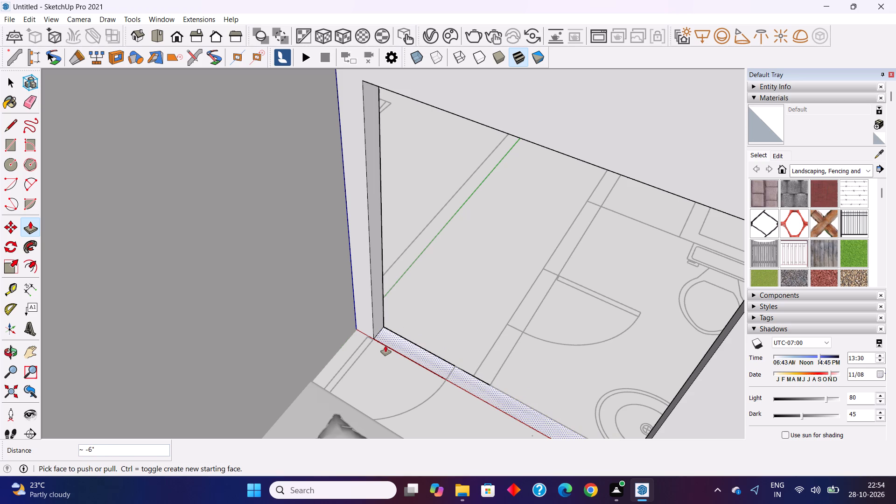
Pull the opening's far jamb inward about 3' 9 3/8" to the end of the plan's door swing.
{"action": "scroll", "coordinate": [386, 344], "scroll_direction": "down", "scroll_amount": 6}
{"action": "middle_click_drag", "start_coordinate": [419, 344], "coordinate": [537, 352]}
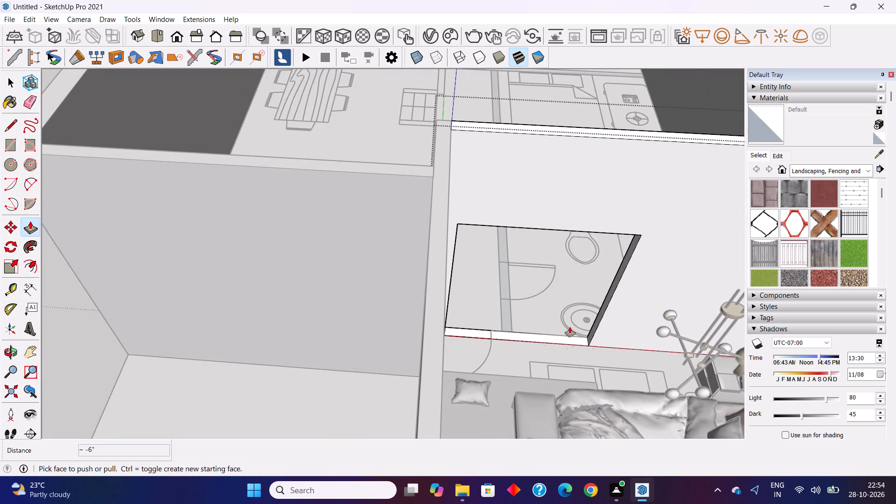
{"action": "left_click", "coordinate": [597, 321]}
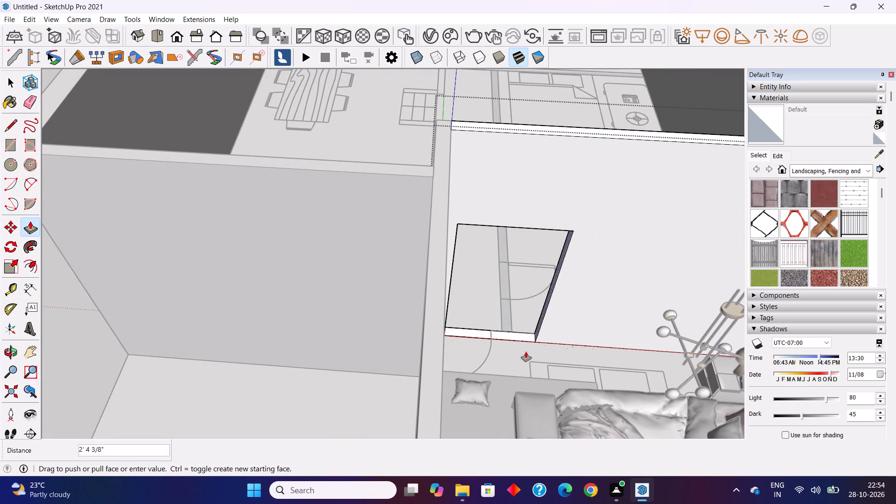
{"action": "left_click", "coordinate": [492, 340]}
Examine the door opening from both sides of the partition wall, closing the wall's group for editing along the way.
{"action": "scroll", "coordinate": [401, 372], "scroll_direction": "down", "scroll_amount": 3}
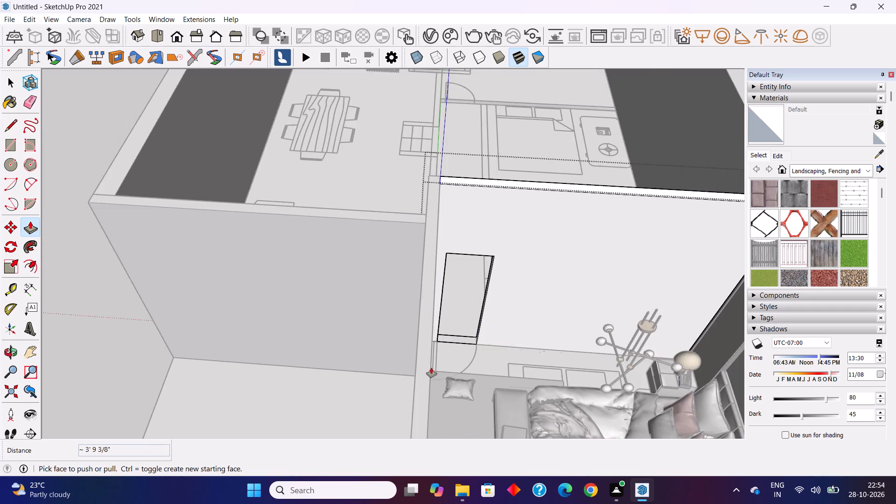
{"action": "middle_click_drag", "start_coordinate": [431, 367], "coordinate": [364, 327]}
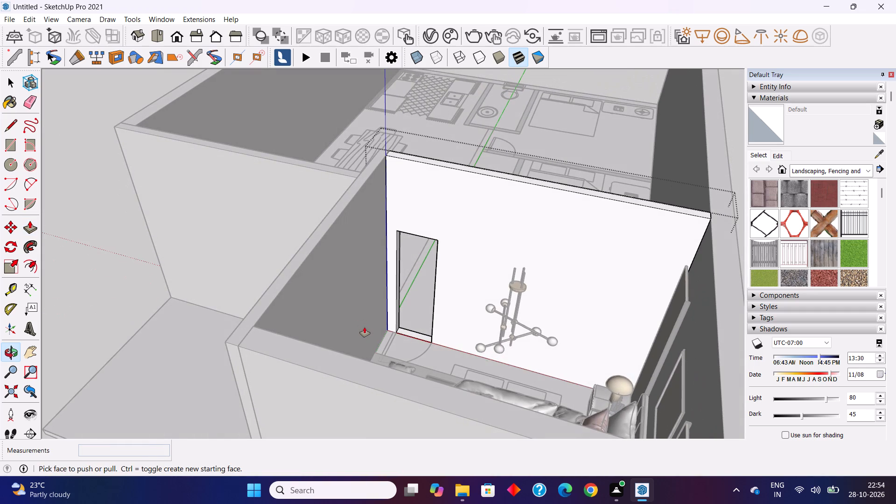
{"action": "scroll", "coordinate": [414, 334], "scroll_direction": "down", "scroll_amount": 2}
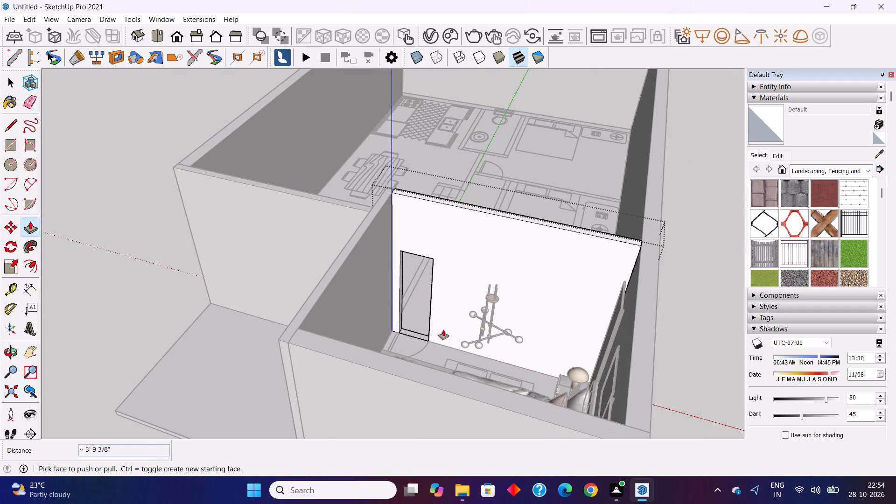
{"action": "middle_click_drag", "start_coordinate": [443, 330], "coordinate": [116, 346]}
{"action": "scroll", "coordinate": [259, 310], "scroll_direction": "down", "scroll_amount": 6}
{"action": "middle_click_drag", "start_coordinate": [441, 314], "coordinate": [351, 310]}
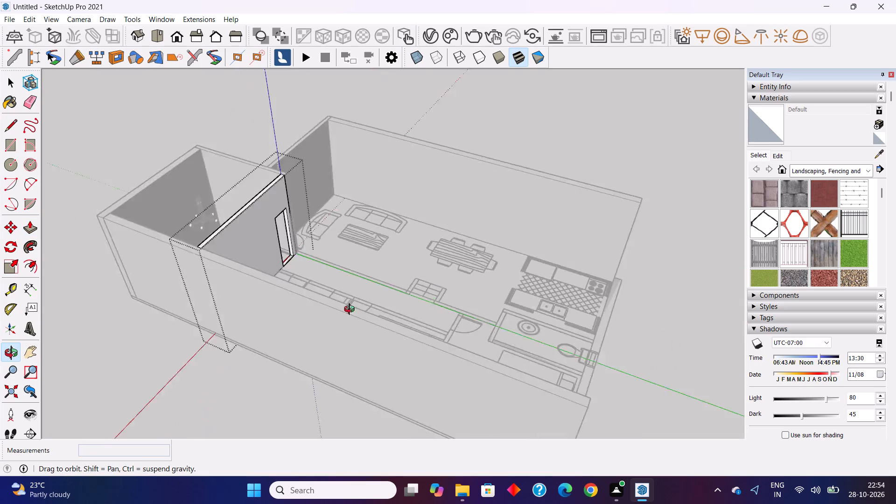
{"action": "middle_click_drag", "start_coordinate": [351, 310], "coordinate": [124, 292]}
{"action": "middle_click_drag", "start_coordinate": [420, 271], "coordinate": [329, 259]}
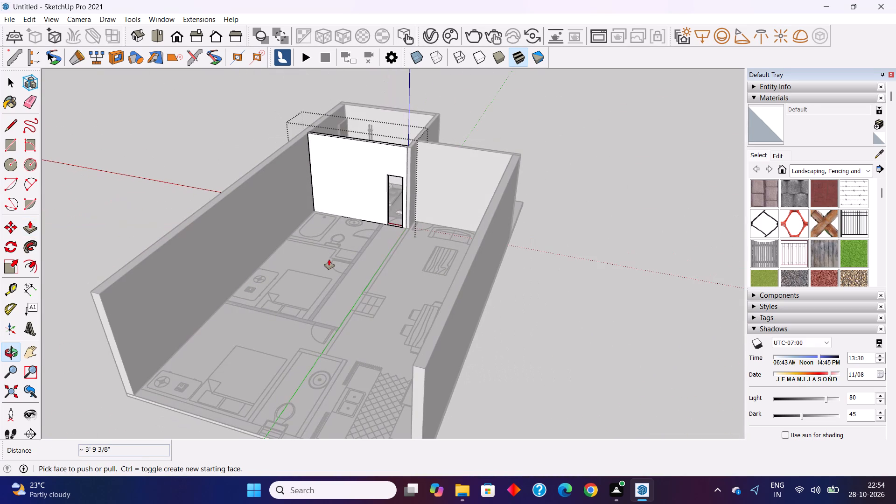
{"action": "key", "text": "space"}
{"action": "left_click", "coordinate": [593, 297]}
{"action": "scroll", "coordinate": [508, 334], "scroll_direction": "down", "scroll_amount": 4}
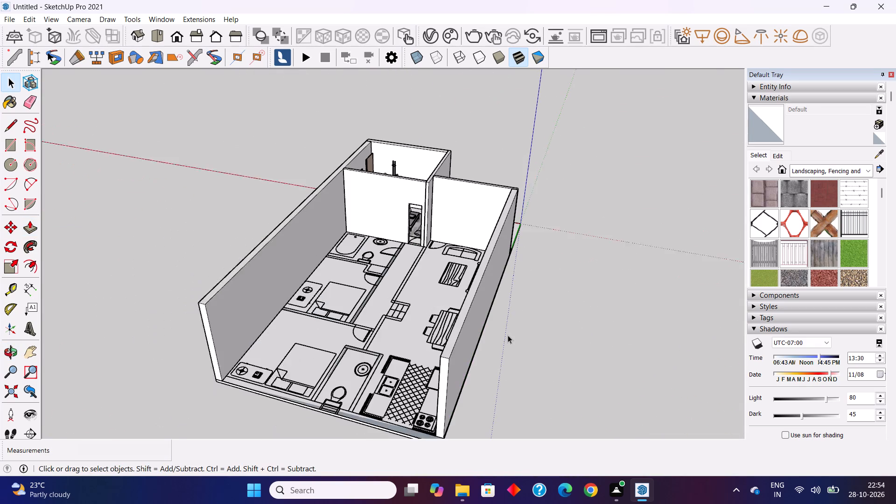
{"action": "scroll", "coordinate": [427, 149], "scroll_direction": "up", "scroll_amount": 8}
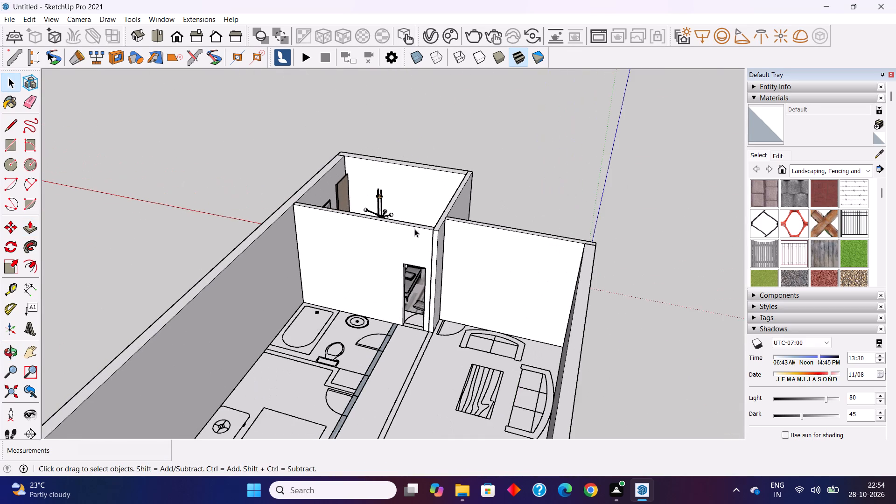
{"action": "middle_click_drag", "start_coordinate": [414, 234], "coordinate": [409, 169]}
{"action": "scroll", "coordinate": [424, 244], "scroll_direction": "up", "scroll_amount": 3}
{"action": "scroll", "coordinate": [406, 288], "scroll_direction": "up", "scroll_amount": 4}
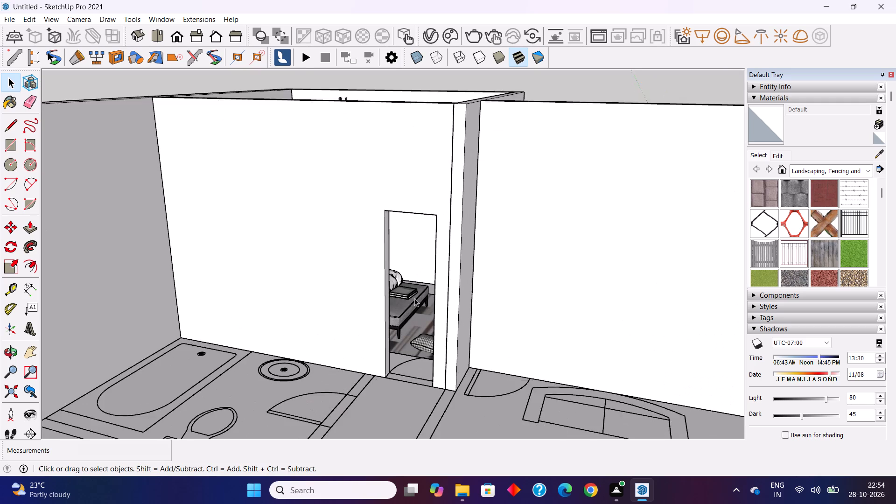
{"action": "scroll", "coordinate": [414, 298], "scroll_direction": "up", "scroll_amount": 2}
{"action": "middle_click_drag", "start_coordinate": [429, 306], "coordinate": [422, 281]}
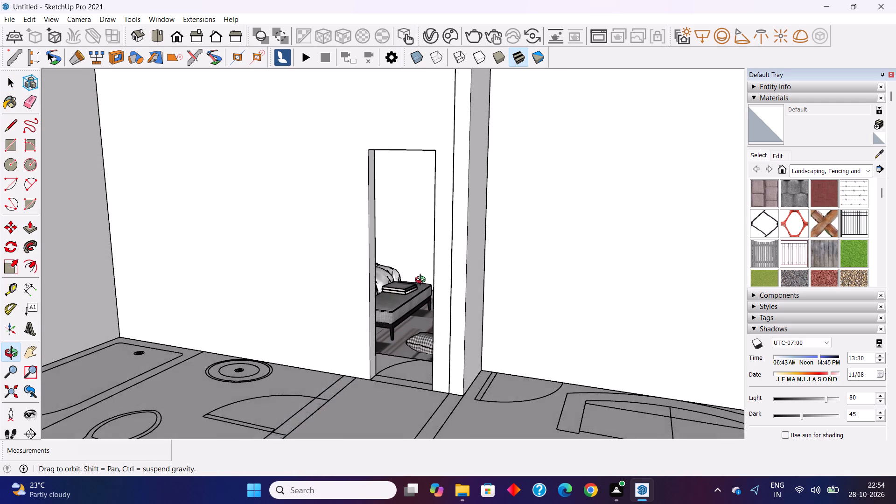
{"action": "middle_click_drag", "start_coordinate": [422, 281], "coordinate": [421, 283]}
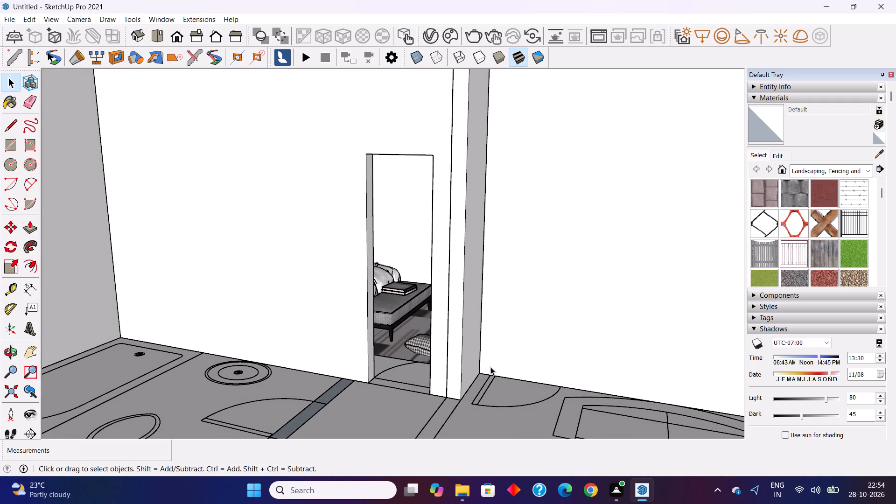
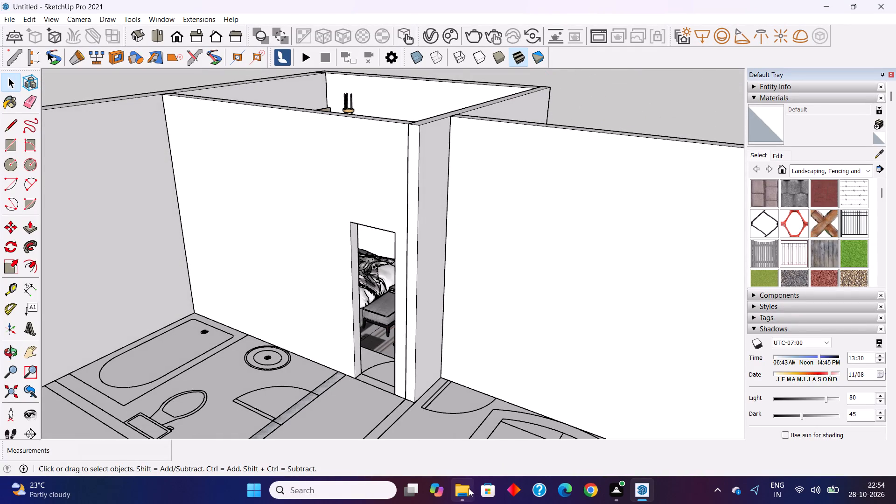
Insert the "porta+4 (2)" door model from the Downloads folder at the corner-side jamb of the partition's door opening.
{"action": "left_click", "coordinate": [467, 488]}
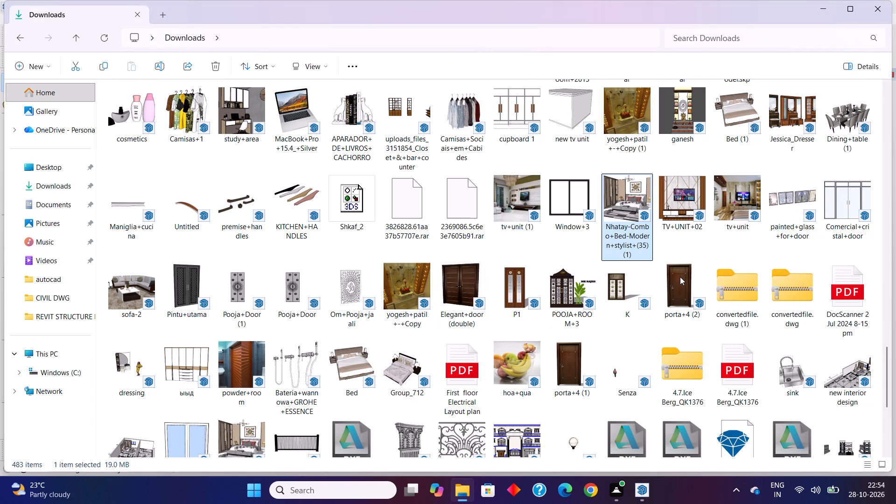
{"action": "left_click_drag", "start_coordinate": [683, 281], "coordinate": [648, 489]}
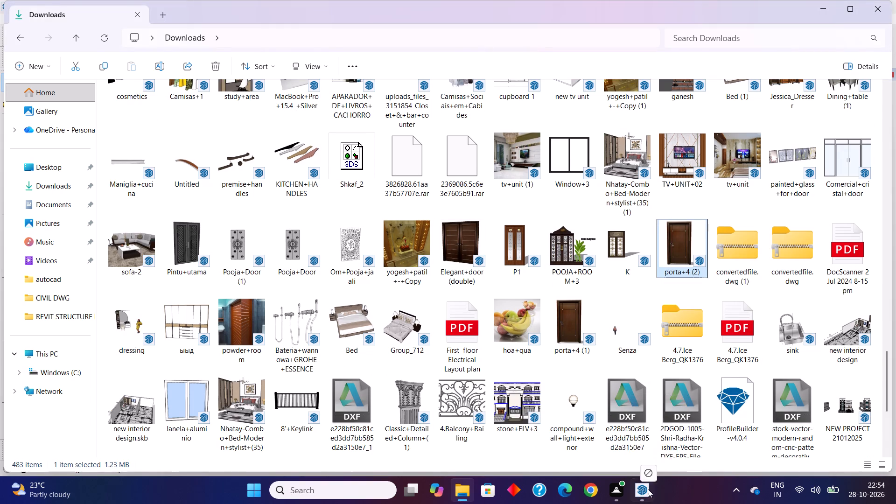
{"action": "left_click_drag", "start_coordinate": [648, 489], "coordinate": [364, 384]}
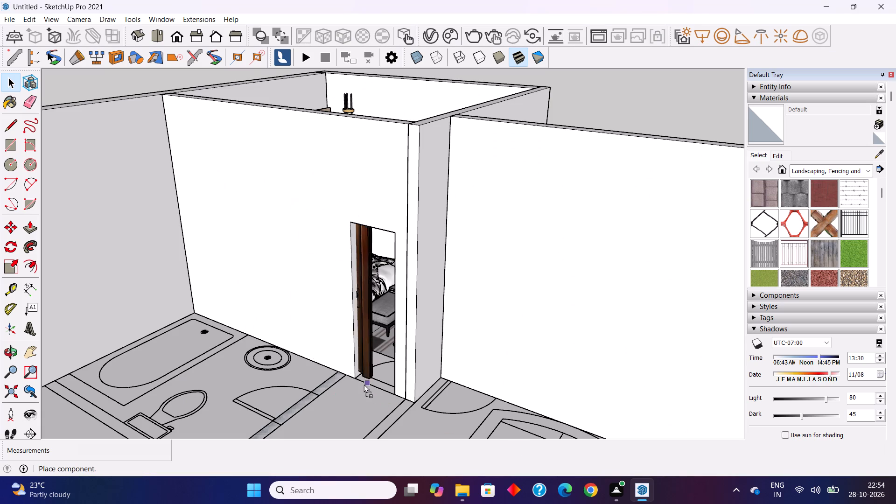
{"action": "left_click_drag", "start_coordinate": [364, 384], "coordinate": [390, 393]}
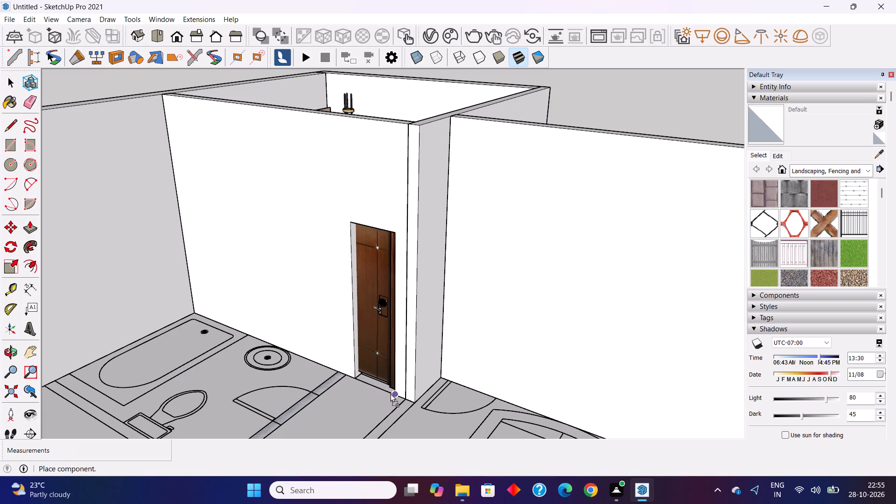
{"action": "left_click_drag", "start_coordinate": [390, 393], "coordinate": [394, 394]}
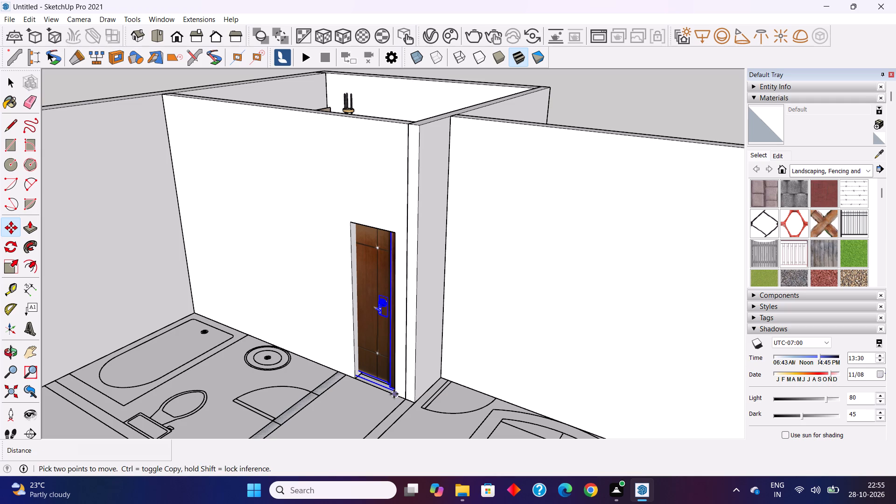
Scale the door's width along the red axis to about 0.44 so it fits between the opening's jambs.
{"action": "middle_click_drag", "start_coordinate": [304, 341], "coordinate": [307, 351]}
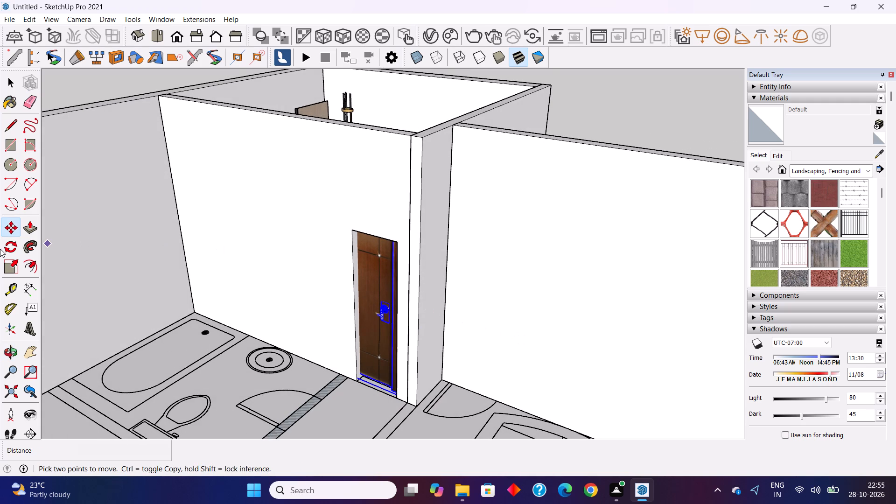
{"action": "left_click", "coordinate": [8, 266]}
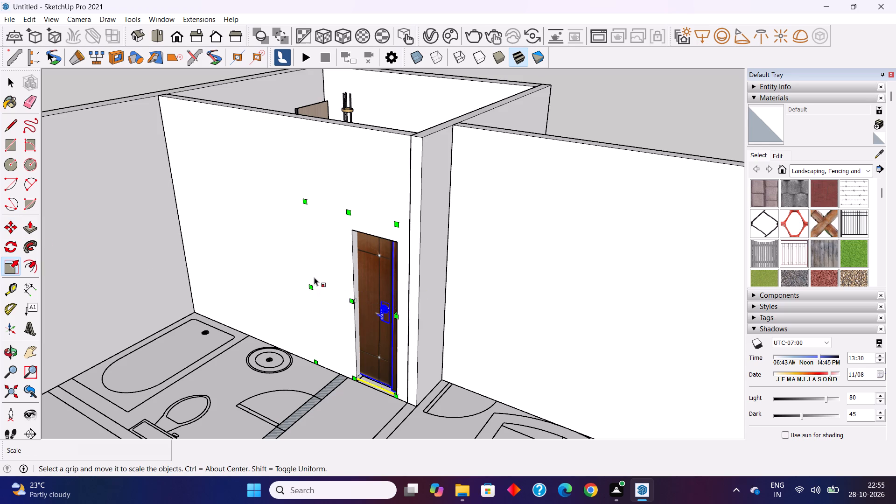
{"action": "left_click", "coordinate": [315, 281]}
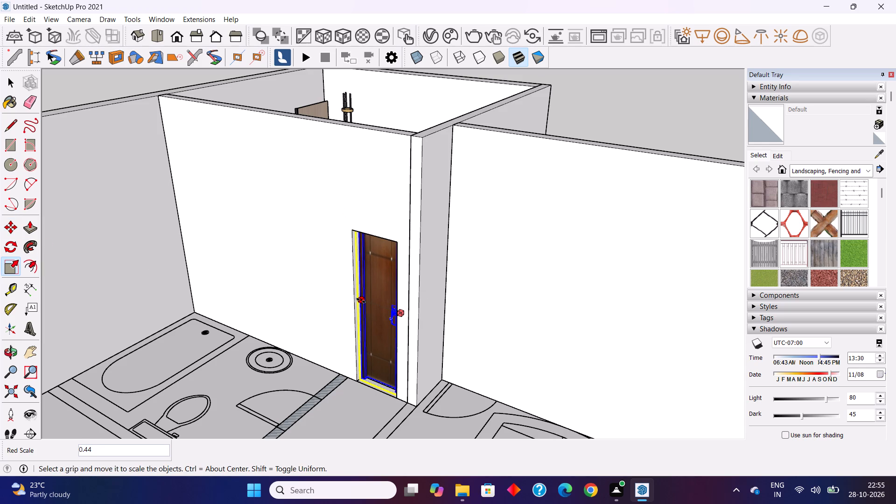
{"action": "left_click", "coordinate": [358, 301]}
Scale the door's height along the blue axis down to the head of the opening, and clear its selection.
{"action": "middle_click_drag", "start_coordinate": [350, 320], "coordinate": [473, 232]}
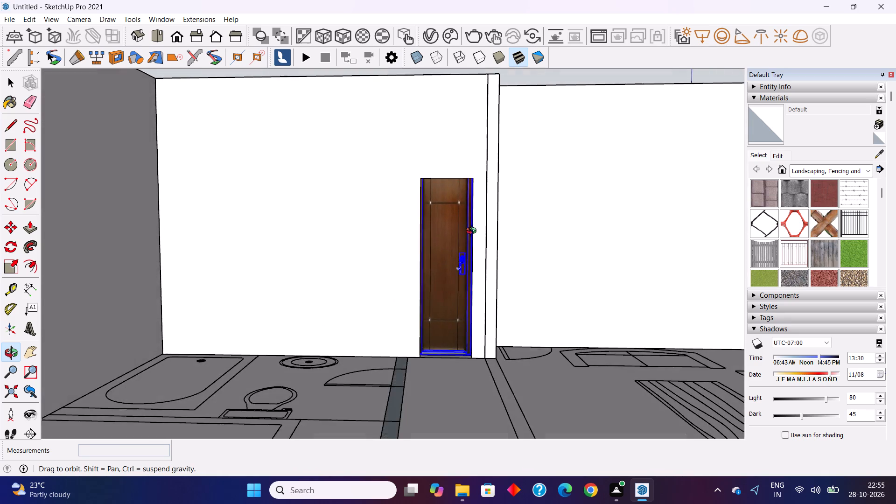
{"action": "middle_click_drag", "start_coordinate": [473, 232], "coordinate": [393, 298]}
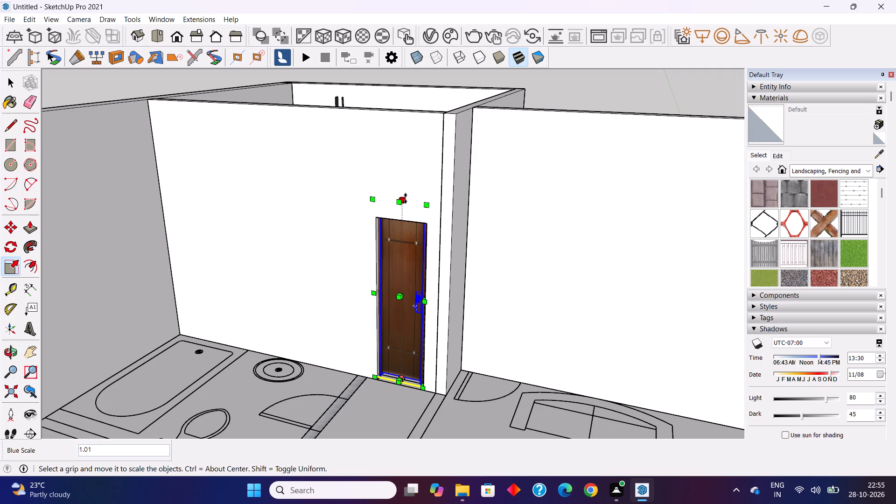
{"action": "left_click", "coordinate": [408, 222]}
{"action": "middle_click_drag", "start_coordinate": [417, 290], "coordinate": [421, 290]}
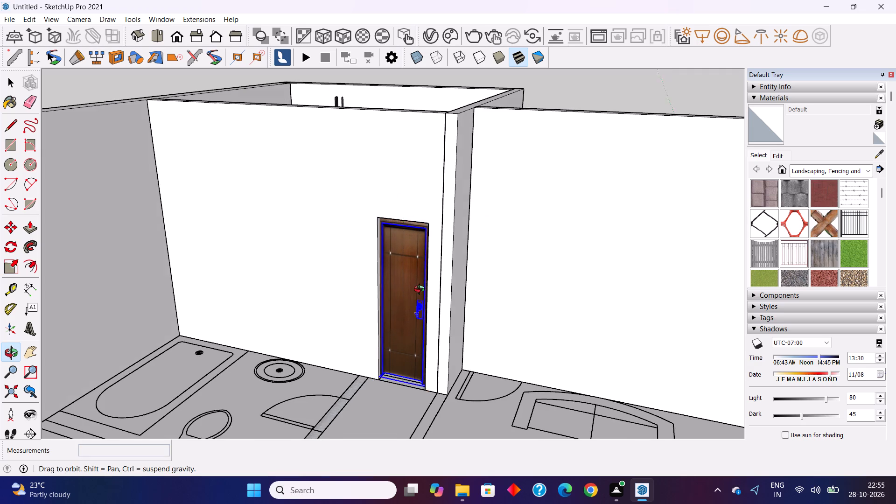
{"action": "middle_click_drag", "start_coordinate": [421, 290], "coordinate": [485, 235]}
{"action": "scroll", "coordinate": [477, 273], "scroll_direction": "up", "scroll_amount": 5}
{"action": "scroll", "coordinate": [414, 229], "scroll_direction": "up", "scroll_amount": 1}
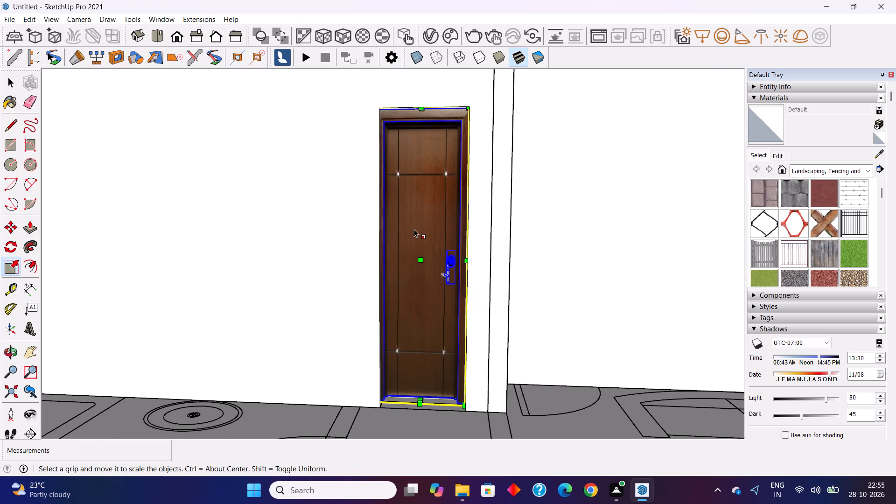
{"action": "scroll", "coordinate": [414, 229], "scroll_direction": "up", "scroll_amount": 2}
{"action": "key", "text": "Escape"}
{"action": "key", "text": "Escape"}
{"action": "key", "text": "Escape"}
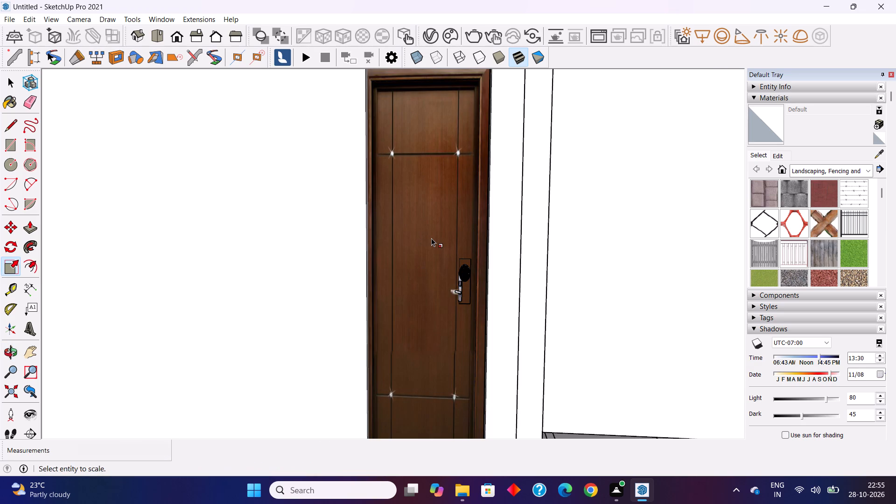
{"action": "key", "text": "space"}
{"action": "key", "text": "Escape"}
Narrow the door along the red axis to about 0.95 so its frame meets the opening's far jamb on the bedroom side.
{"action": "scroll", "coordinate": [407, 240], "scroll_direction": "down", "scroll_amount": 3}
{"action": "middle_click_drag", "start_coordinate": [453, 255], "coordinate": [289, 405]}
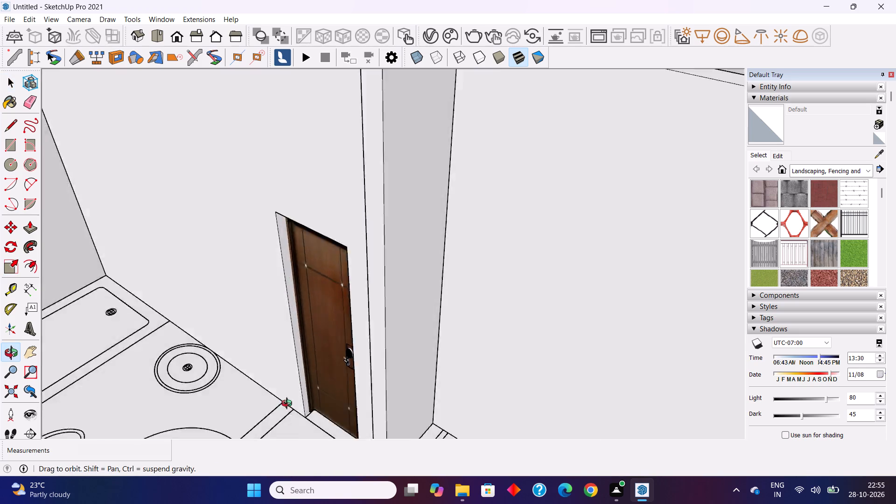
{"action": "middle_click_drag", "start_coordinate": [289, 405], "coordinate": [76, 496]}
{"action": "scroll", "coordinate": [157, 421], "scroll_direction": "down", "scroll_amount": 4}
{"action": "middle_click_drag", "start_coordinate": [281, 366], "coordinate": [1, 403]}
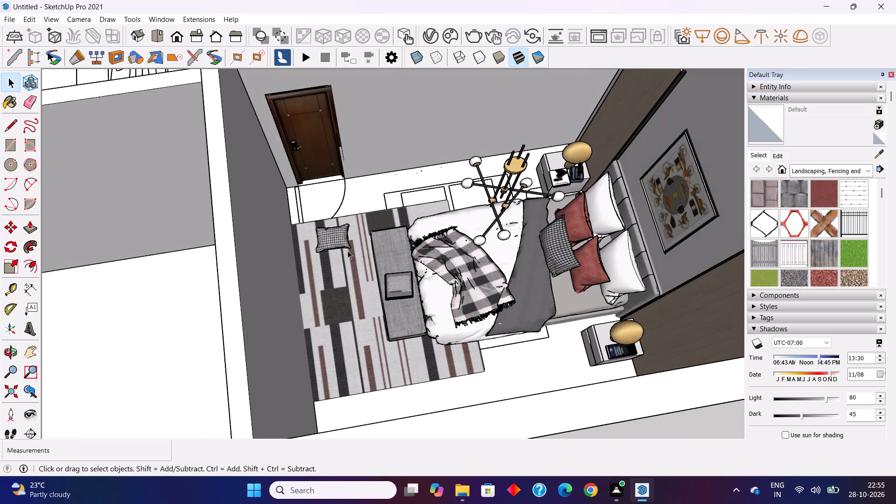
{"action": "scroll", "coordinate": [353, 240], "scroll_direction": "down", "scroll_amount": 2}
{"action": "middle_click_drag", "start_coordinate": [357, 188], "coordinate": [342, 150]}
{"action": "scroll", "coordinate": [342, 148], "scroll_direction": "up", "scroll_amount": 3}
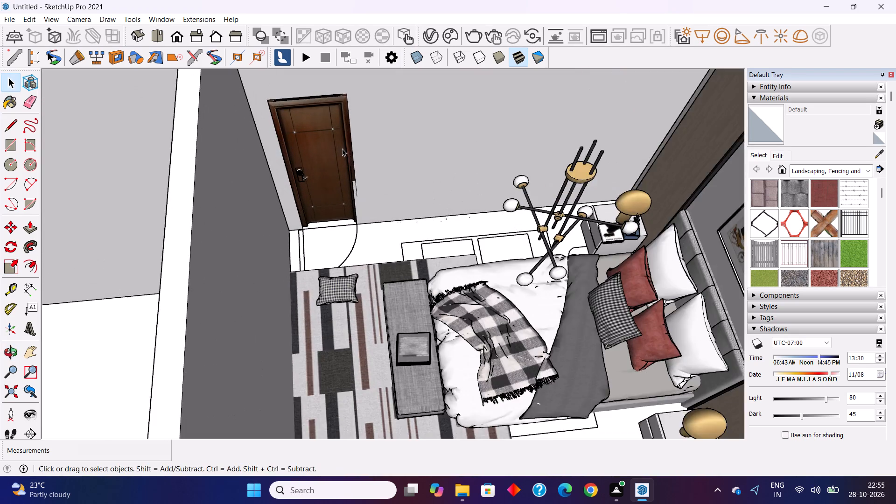
{"action": "scroll", "coordinate": [342, 148], "scroll_direction": "up", "scroll_amount": 14}
{"action": "middle_click_drag", "start_coordinate": [366, 212], "coordinate": [388, 139]}
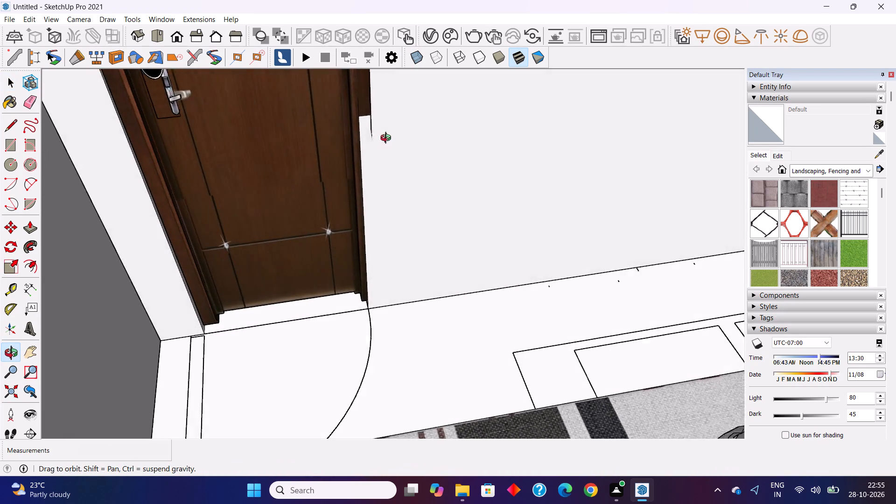
{"action": "middle_click_drag", "start_coordinate": [388, 139], "coordinate": [383, 120]}
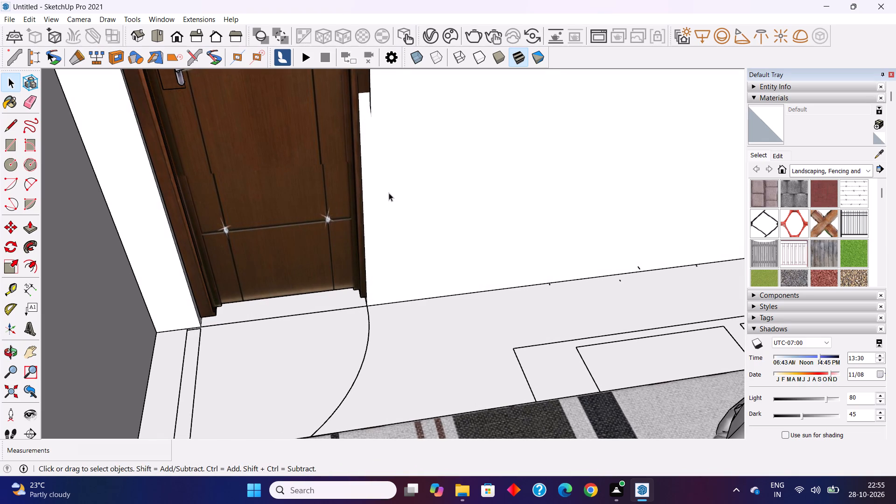
{"action": "middle_click_drag", "start_coordinate": [389, 193], "coordinate": [447, 318], "text": "shift"}
{"action": "middle_click_drag", "start_coordinate": [359, 303], "coordinate": [335, 280]}
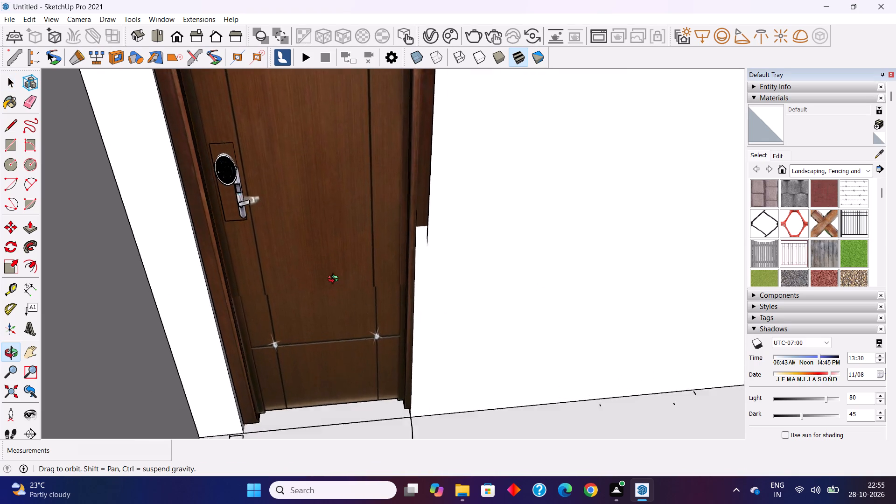
{"action": "middle_click_drag", "start_coordinate": [335, 280], "coordinate": [334, 191]}
{"action": "left_click", "coordinate": [339, 230]}
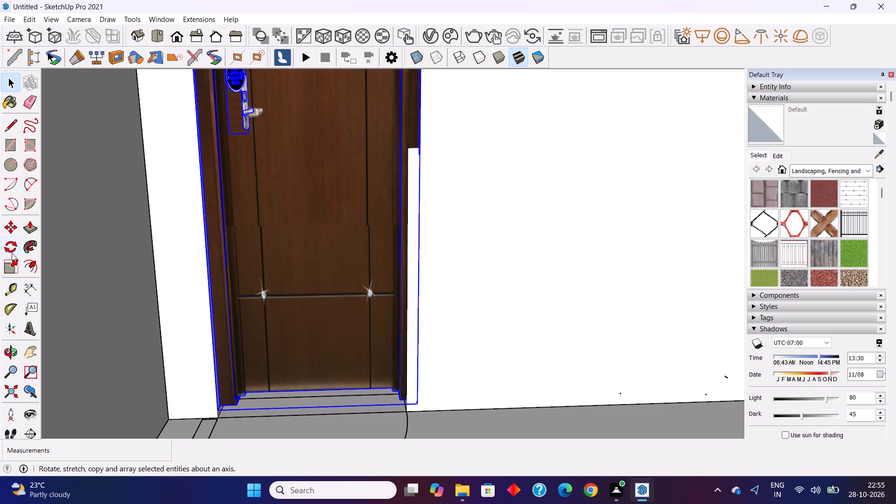
{"action": "left_click", "coordinate": [14, 266]}
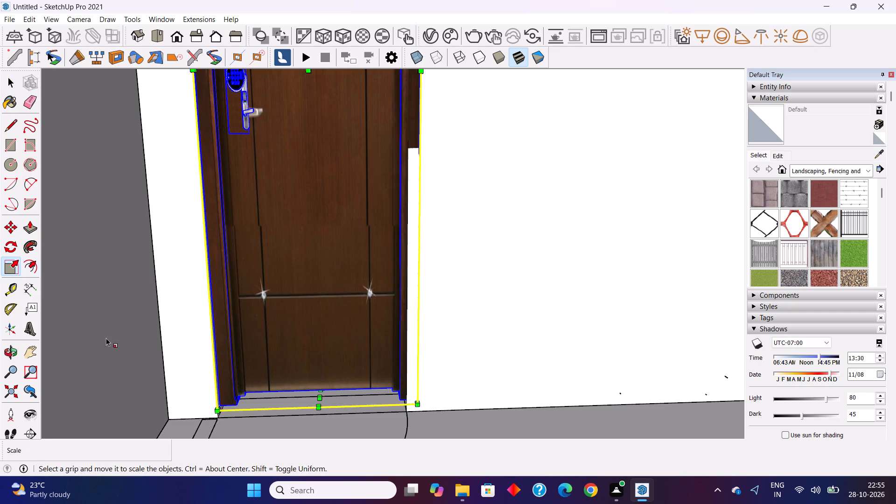
{"action": "scroll", "coordinate": [228, 408], "scroll_direction": "down", "scroll_amount": 3}
{"action": "middle_click_drag", "start_coordinate": [346, 302], "coordinate": [224, 385]}
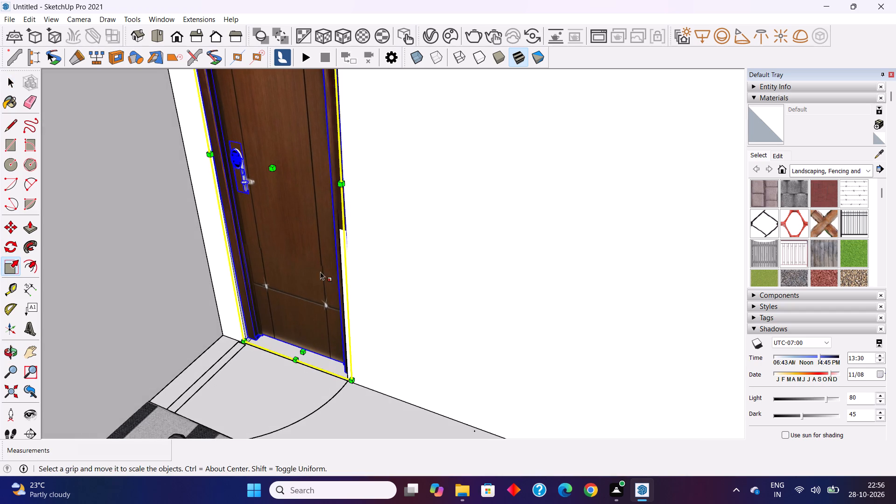
{"action": "left_click", "coordinate": [350, 176]}
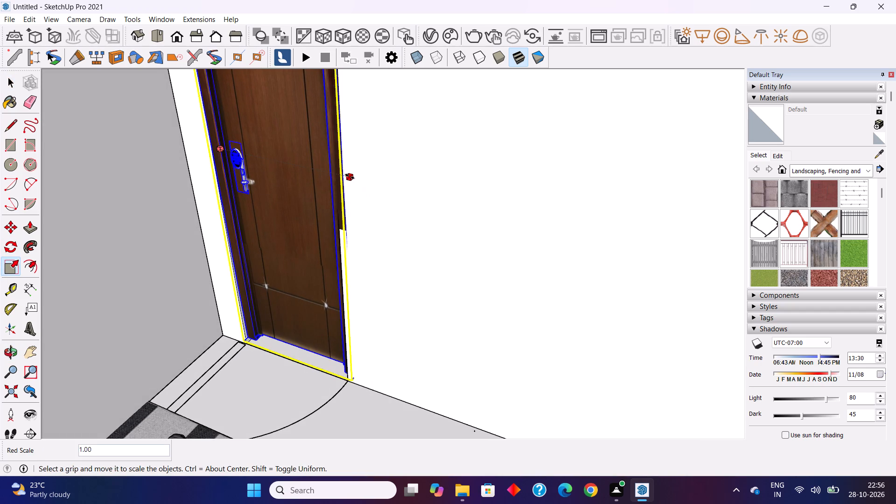
{"action": "left_click", "coordinate": [339, 173]}
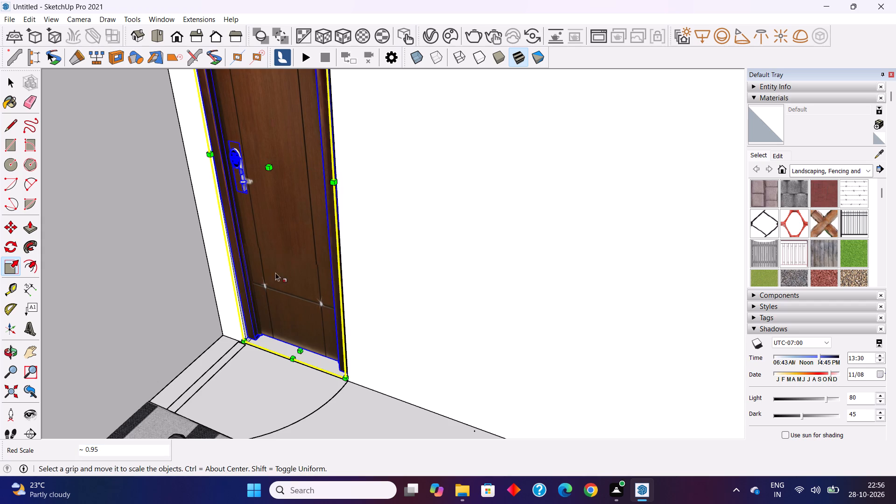
Examine the fitted door and the surrounding rooms of the house from several sides, clearing the door's selection along the way.
{"action": "scroll", "coordinate": [303, 384], "scroll_direction": "down", "scroll_amount": 9}
{"action": "middle_click_drag", "start_coordinate": [302, 354], "coordinate": [362, 357]}
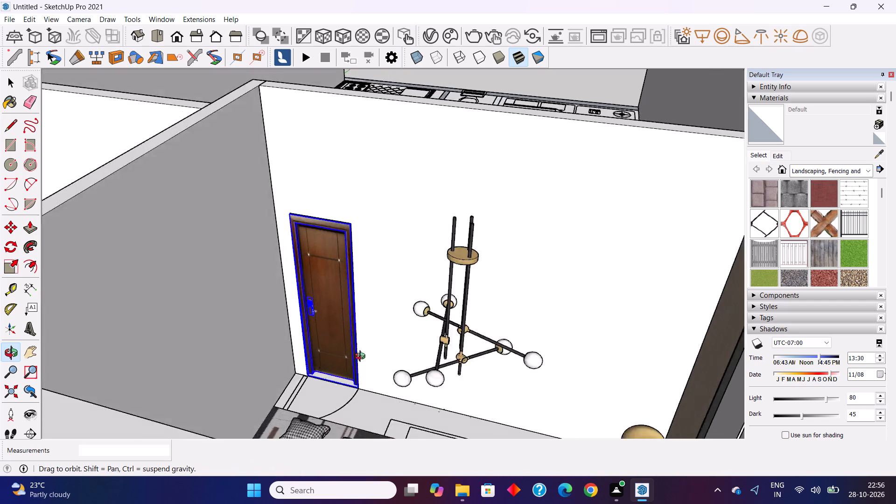
{"action": "middle_click_drag", "start_coordinate": [362, 357], "coordinate": [599, 378]}
{"action": "scroll", "coordinate": [410, 354], "scroll_direction": "down", "scroll_amount": 4}
{"action": "scroll", "coordinate": [367, 348], "scroll_direction": "down", "scroll_amount": 9}
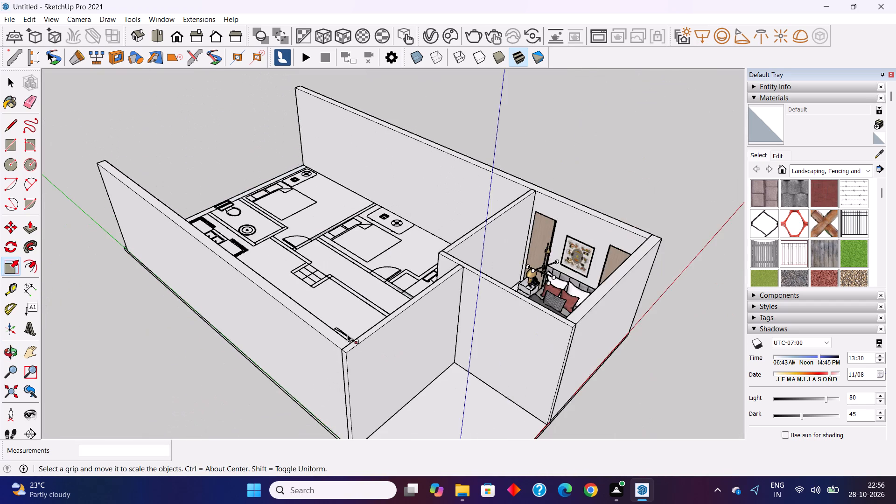
{"action": "key", "text": "space"}
{"action": "middle_click_drag", "start_coordinate": [344, 309], "coordinate": [765, 332]}
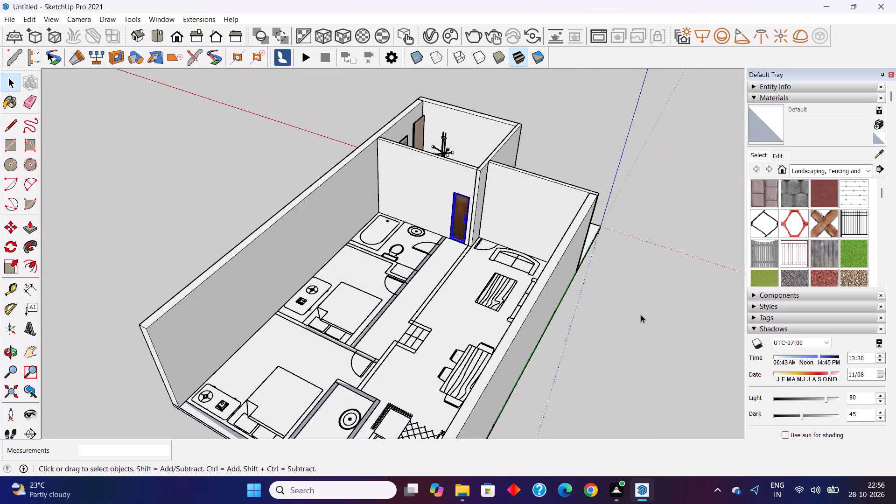
{"action": "left_click", "coordinate": [640, 315]}
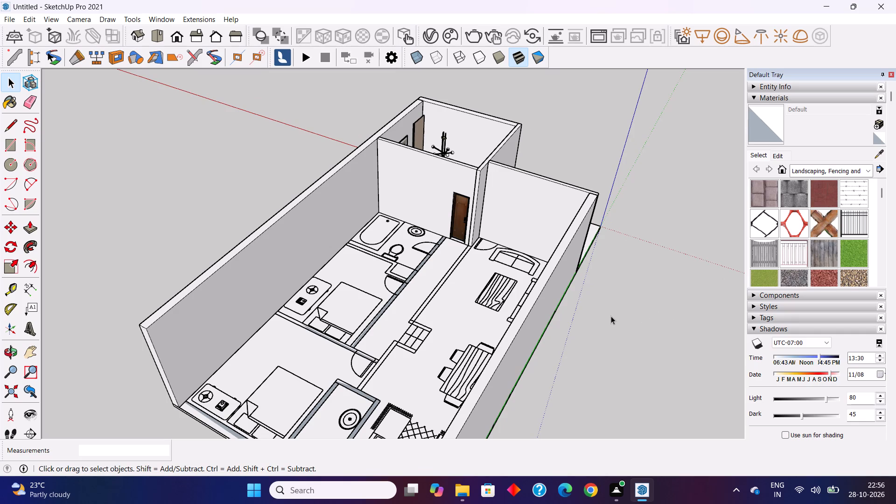
{"action": "scroll", "coordinate": [378, 196], "scroll_direction": "up", "scroll_amount": 3}
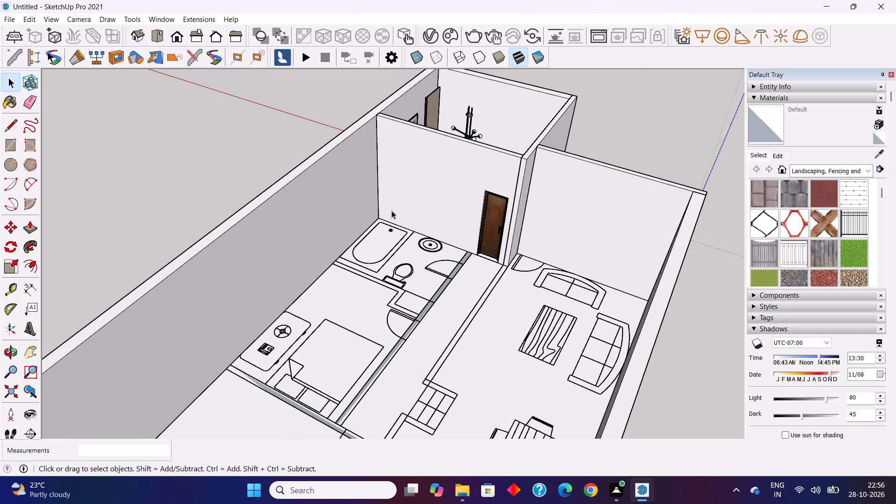
{"action": "scroll", "coordinate": [392, 212], "scroll_direction": "down", "scroll_amount": 5}
{"action": "middle_click_drag", "start_coordinate": [436, 301], "coordinate": [694, 302]}
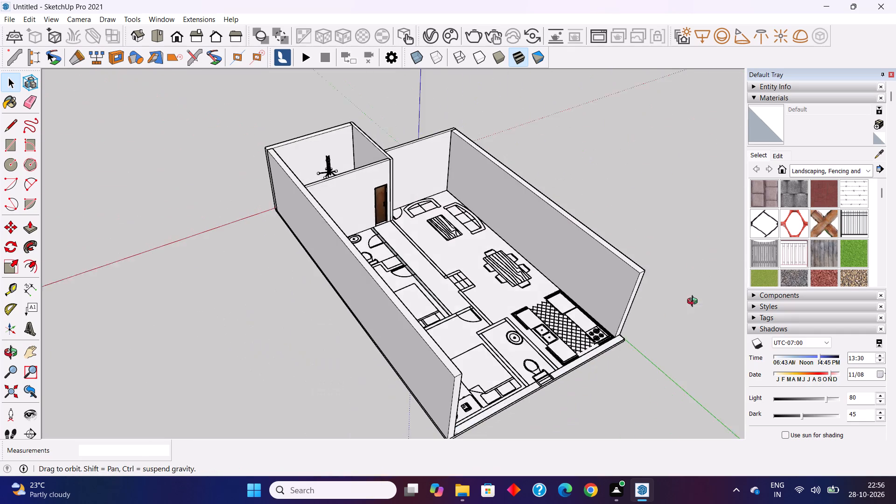
{"action": "middle_click_drag", "start_coordinate": [694, 302], "coordinate": [696, 302]}
{"action": "scroll", "coordinate": [546, 167], "scroll_direction": "up", "scroll_amount": 3}
{"action": "scroll", "coordinate": [509, 259], "scroll_direction": "up", "scroll_amount": 3}
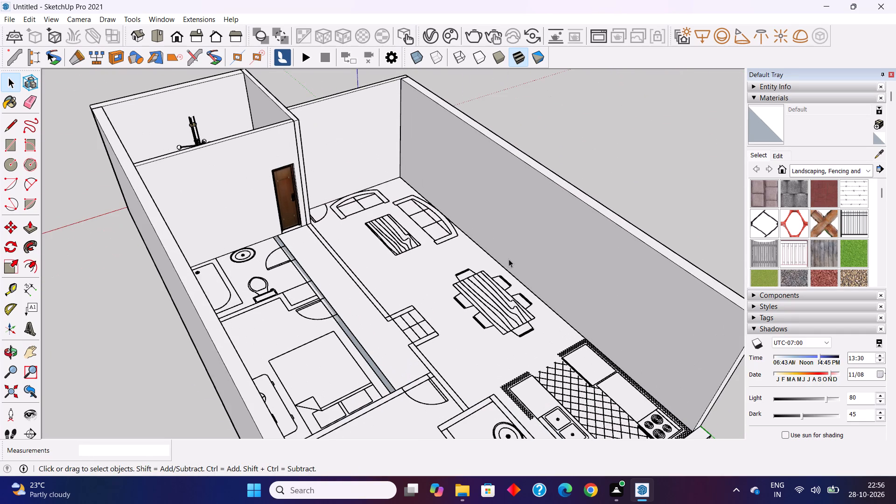
{"action": "middle_click_drag", "start_coordinate": [396, 309], "coordinate": [401, 308]}
{"action": "scroll", "coordinate": [366, 320], "scroll_direction": "down", "scroll_amount": 2}
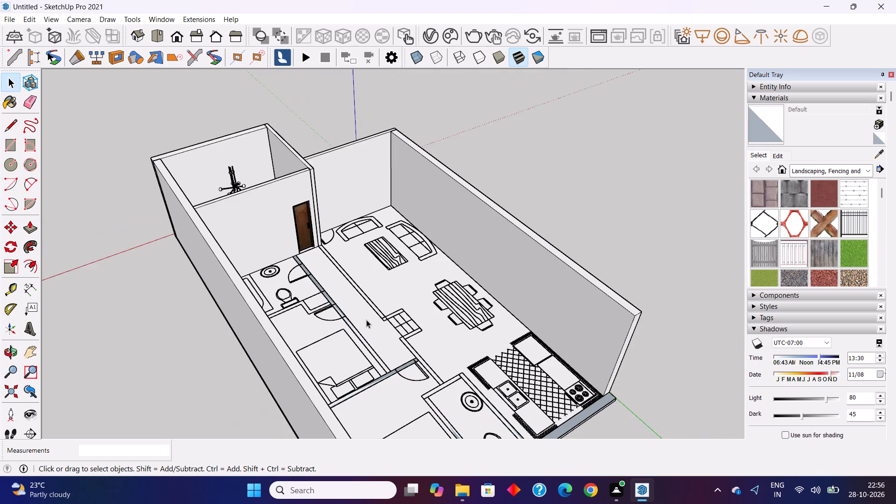
{"action": "scroll", "coordinate": [366, 320], "scroll_direction": "down", "scroll_amount": 2}
{"action": "middle_click_drag", "start_coordinate": [414, 320], "coordinate": [198, 321]}
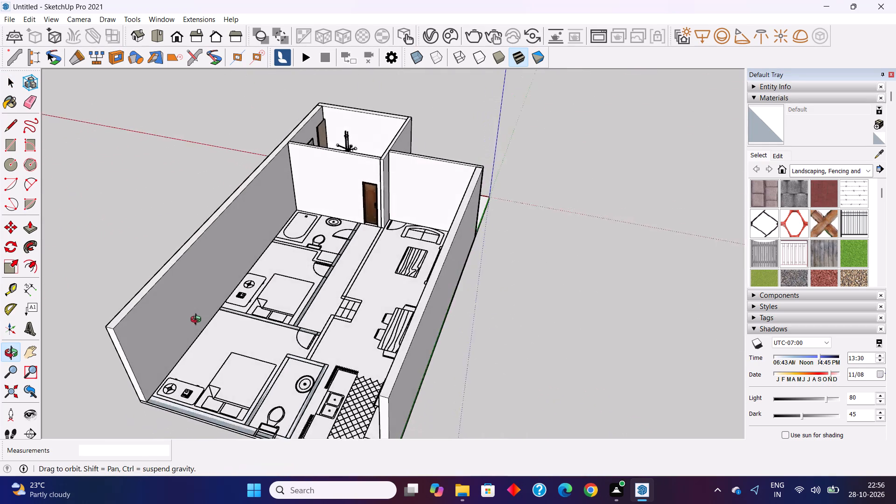
{"action": "middle_click_drag", "start_coordinate": [198, 321], "coordinate": [170, 375]}
{"action": "scroll", "coordinate": [315, 139], "scroll_direction": "up", "scroll_amount": 2}
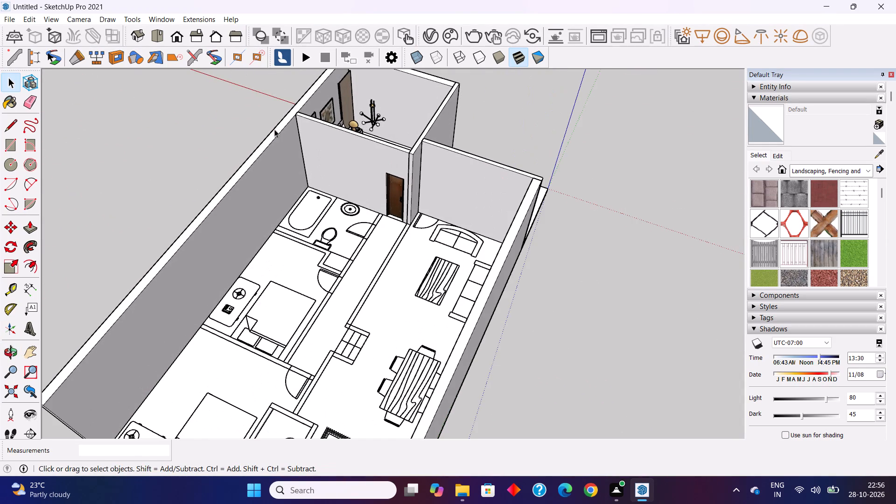
{"action": "scroll", "coordinate": [268, 114], "scroll_direction": "up", "scroll_amount": 6}
{"action": "scroll", "coordinate": [343, 119], "scroll_direction": "up", "scroll_amount": 2}
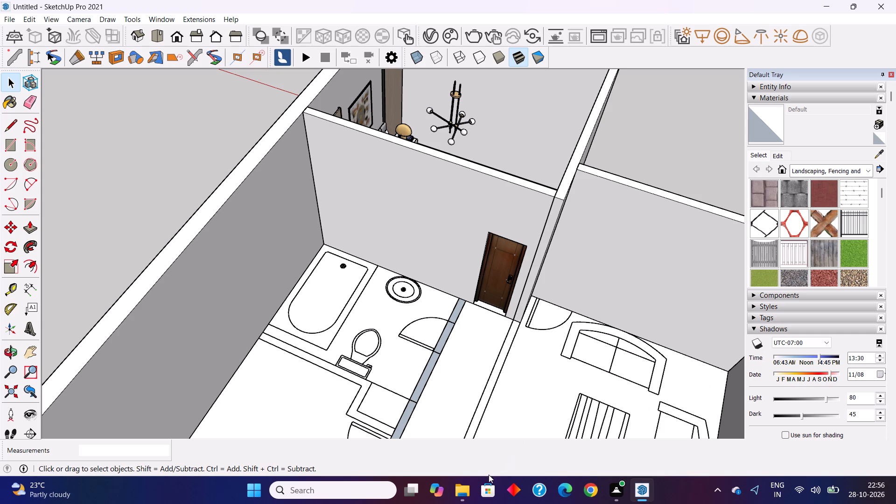
Bring the powder+room model from the Downloads folder into the house model.
{"action": "left_click", "coordinate": [466, 493]}
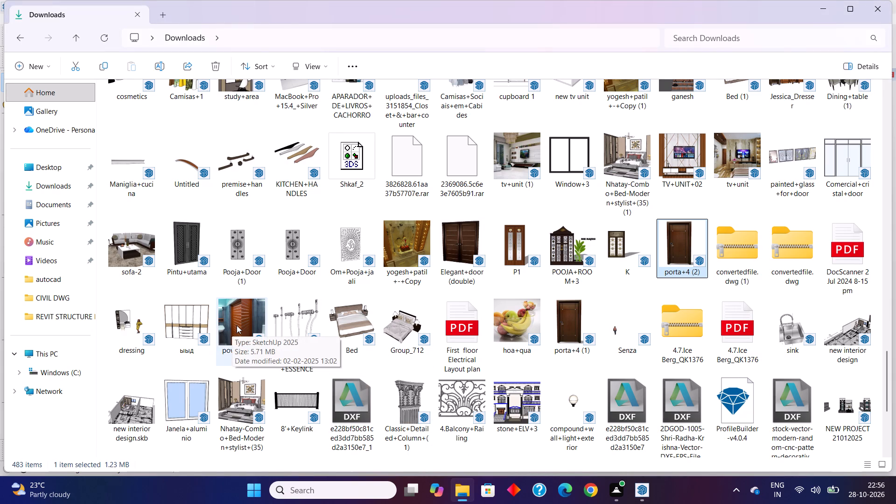
{"action": "left_click_drag", "start_coordinate": [238, 318], "coordinate": [572, 484]}
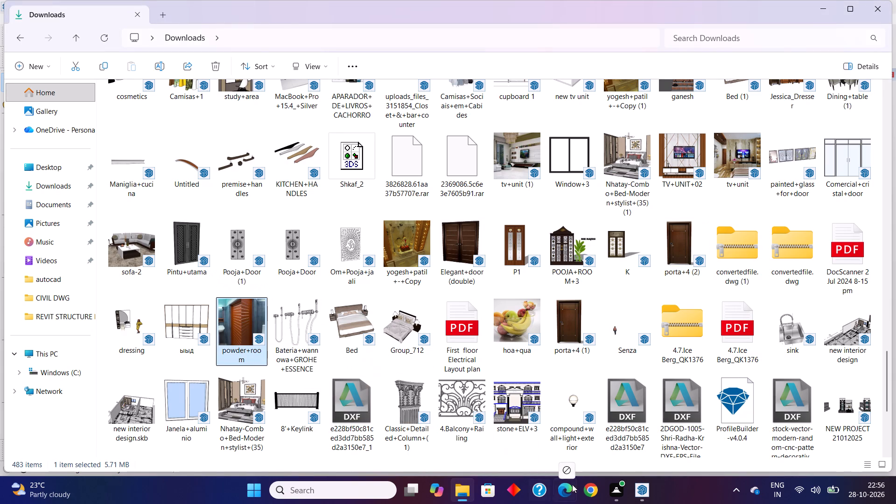
{"action": "left_click_drag", "start_coordinate": [572, 484], "coordinate": [541, 431]}
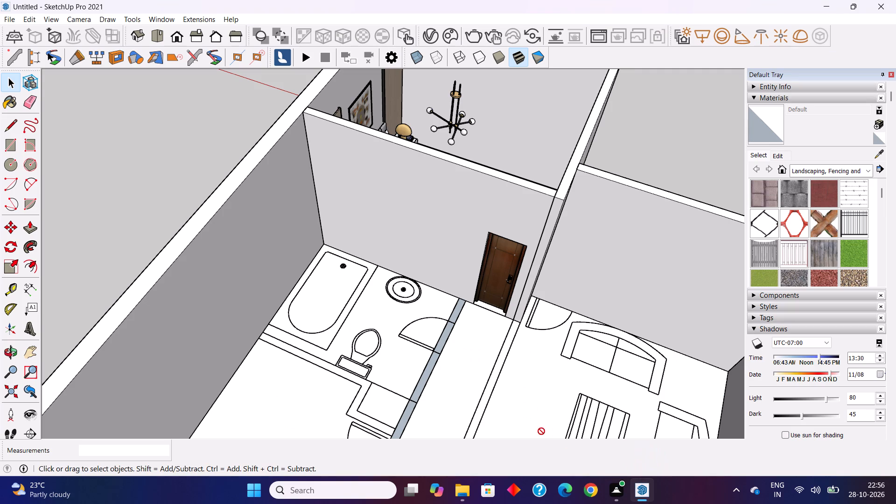
{"action": "left_click_drag", "start_coordinate": [541, 431], "coordinate": [348, 359]}
Move the powder room model about 19' 10 5/8" out of the house onto the open ground beside the outer wall, and deselect it.
{"action": "scroll", "coordinate": [364, 316], "scroll_direction": "down", "scroll_amount": 4}
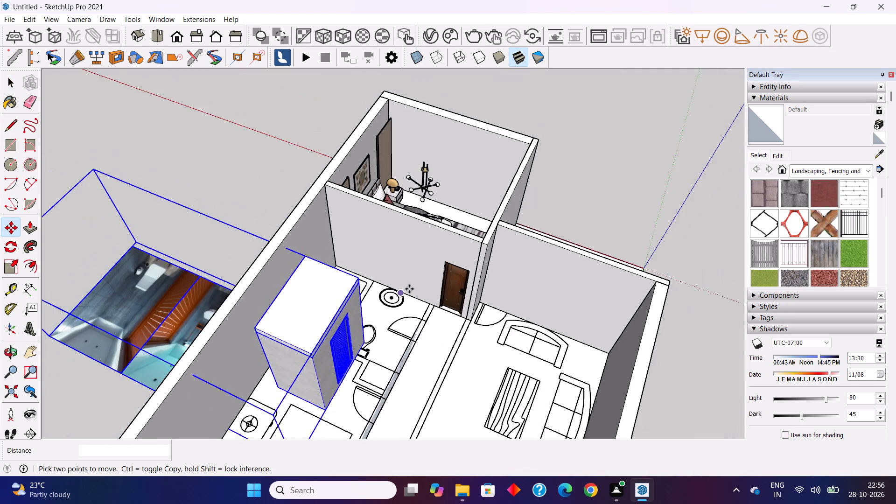
{"action": "scroll", "coordinate": [409, 289], "scroll_direction": "down", "scroll_amount": 6}
{"action": "middle_click_drag", "start_coordinate": [286, 349], "coordinate": [354, 280]}
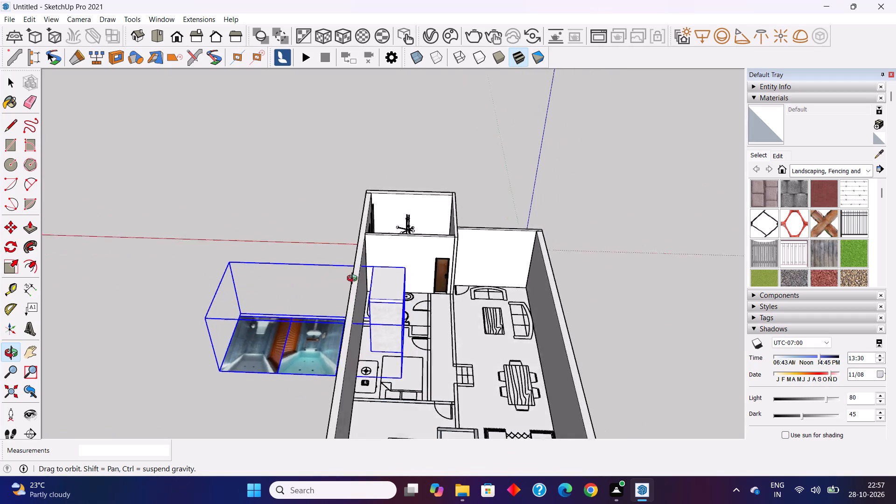
{"action": "middle_click_drag", "start_coordinate": [354, 280], "coordinate": [346, 278]}
{"action": "left_click", "coordinate": [381, 376]}
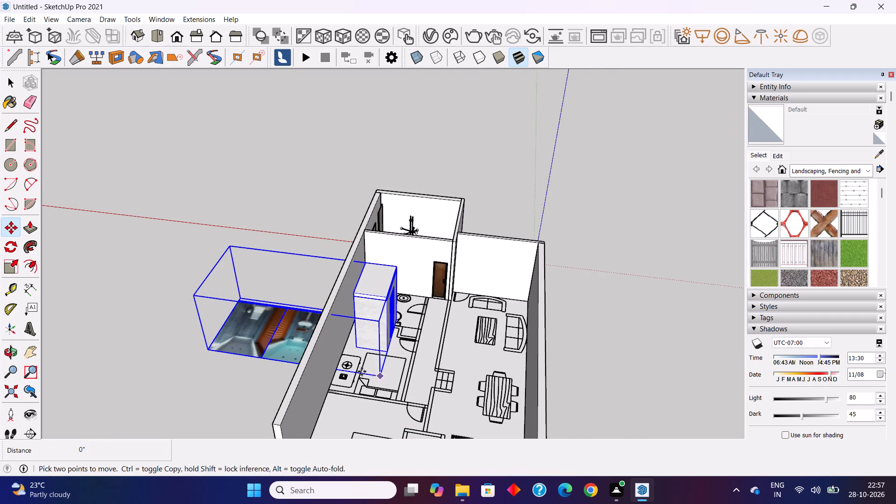
{"action": "left_click", "coordinate": [226, 350]}
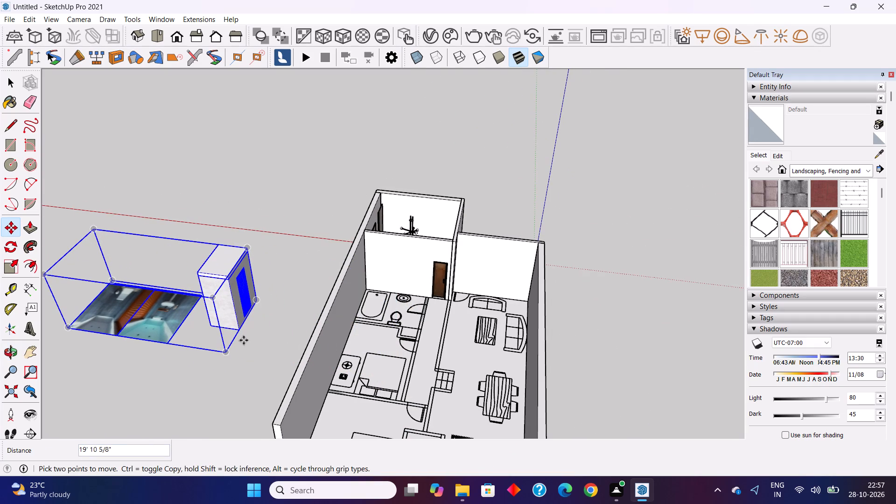
{"action": "key", "text": "space"}
{"action": "left_click", "coordinate": [218, 365]}
Open the powder room model for editing and delete both flat bathroom pictures beside the cabin.
{"action": "left_click", "coordinate": [229, 308]}
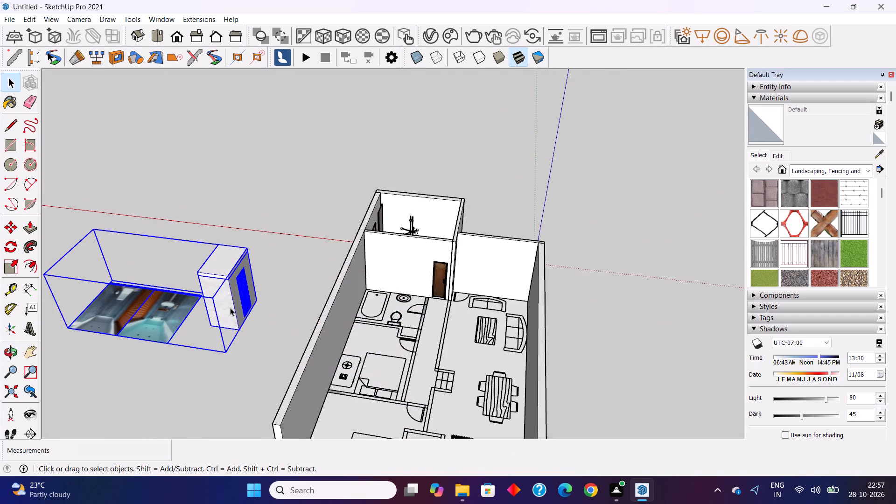
{"action": "double_click", "coordinate": [230, 308]}
{"action": "left_click", "coordinate": [167, 314]}
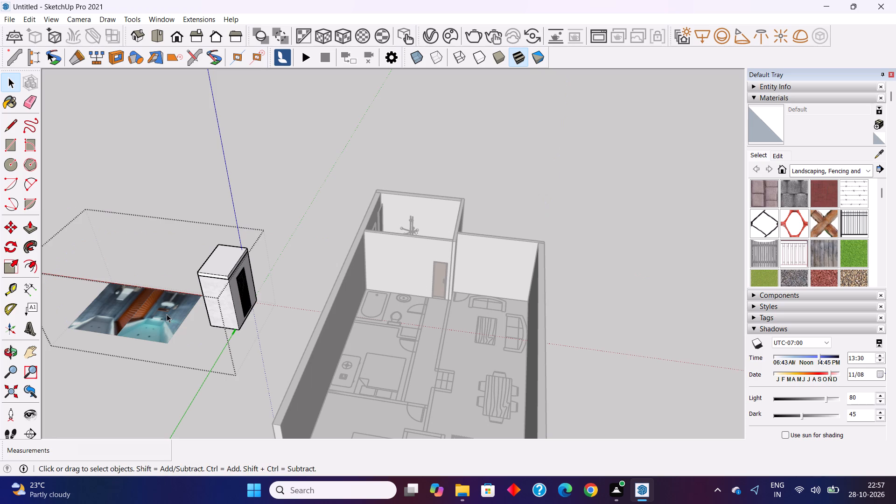
{"action": "key", "text": "Delete"}
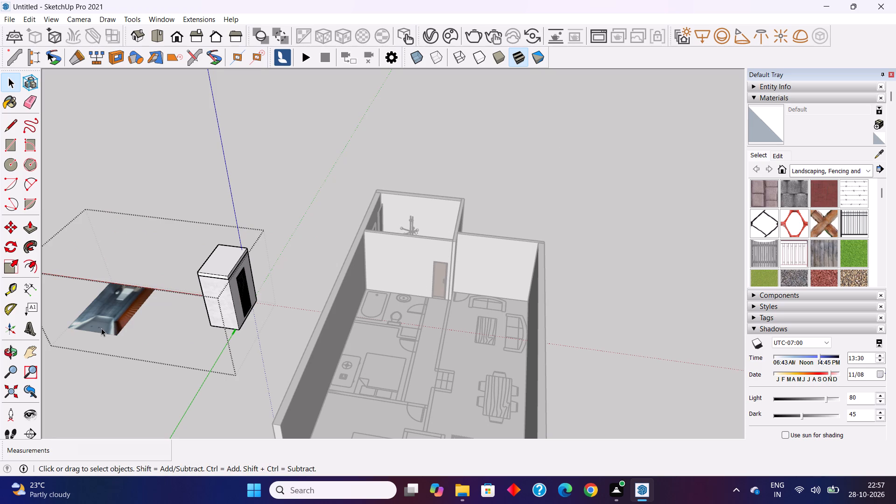
{"action": "left_click", "coordinate": [101, 328]}
{"action": "key", "text": "Delete"}
{"action": "left_click", "coordinate": [126, 367]}
{"action": "double_click", "coordinate": [220, 290]}
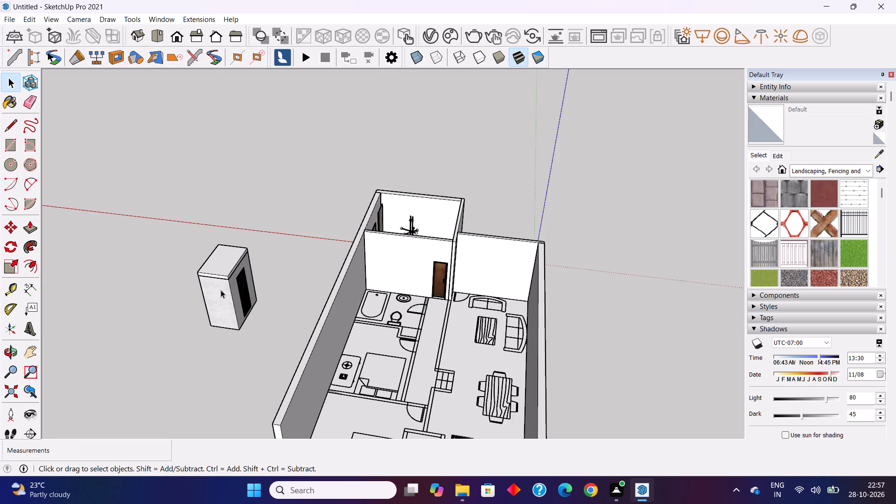
{"action": "left_click", "coordinate": [150, 385]}
Open the powder room model again and delete the walls enclosing its fixtures.
{"action": "left_click", "coordinate": [209, 313]}
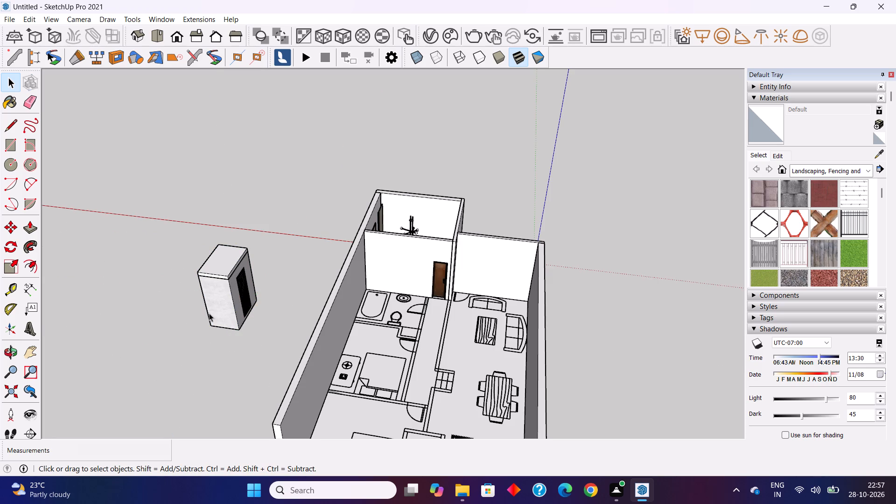
{"action": "double_click", "coordinate": [209, 313]}
{"action": "left_click", "coordinate": [223, 304]}
{"action": "key", "text": "Delete"}
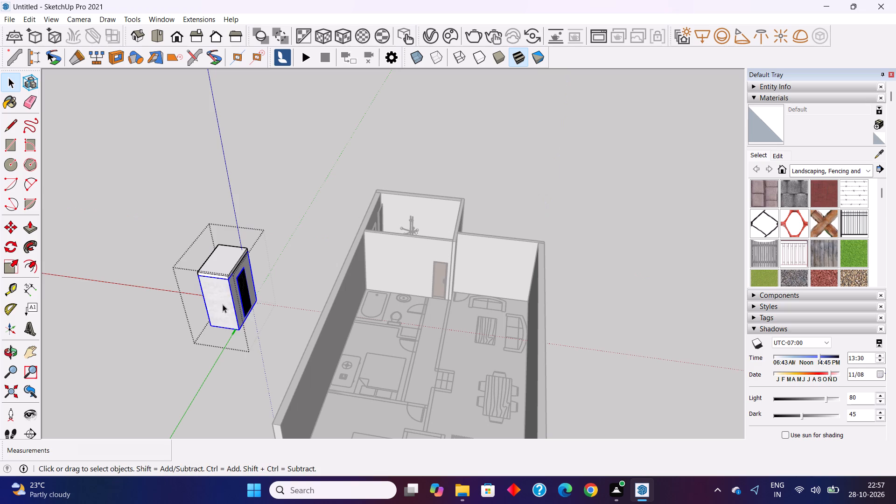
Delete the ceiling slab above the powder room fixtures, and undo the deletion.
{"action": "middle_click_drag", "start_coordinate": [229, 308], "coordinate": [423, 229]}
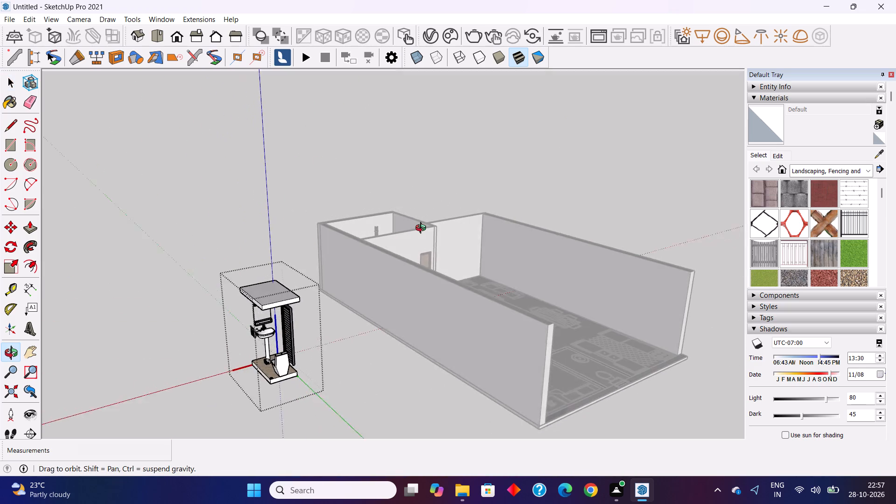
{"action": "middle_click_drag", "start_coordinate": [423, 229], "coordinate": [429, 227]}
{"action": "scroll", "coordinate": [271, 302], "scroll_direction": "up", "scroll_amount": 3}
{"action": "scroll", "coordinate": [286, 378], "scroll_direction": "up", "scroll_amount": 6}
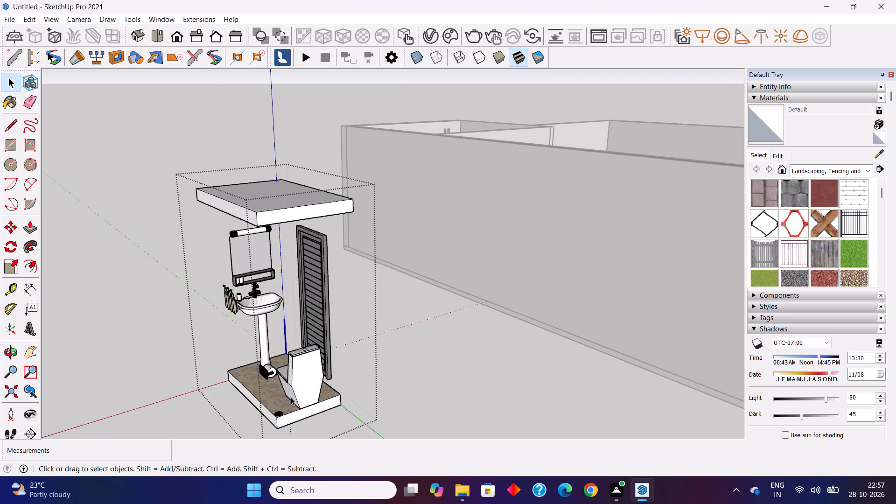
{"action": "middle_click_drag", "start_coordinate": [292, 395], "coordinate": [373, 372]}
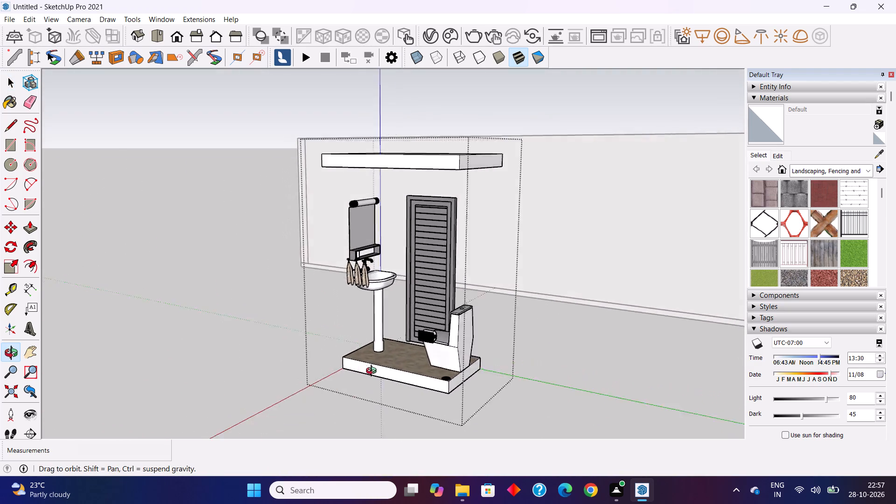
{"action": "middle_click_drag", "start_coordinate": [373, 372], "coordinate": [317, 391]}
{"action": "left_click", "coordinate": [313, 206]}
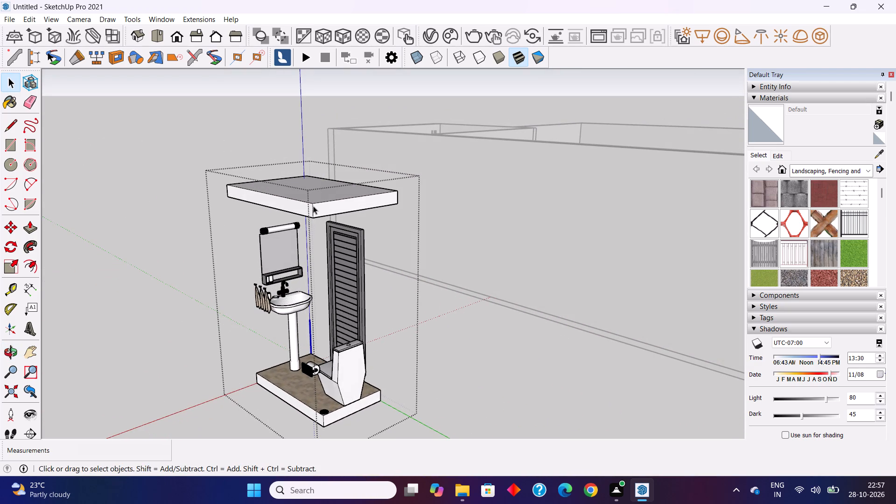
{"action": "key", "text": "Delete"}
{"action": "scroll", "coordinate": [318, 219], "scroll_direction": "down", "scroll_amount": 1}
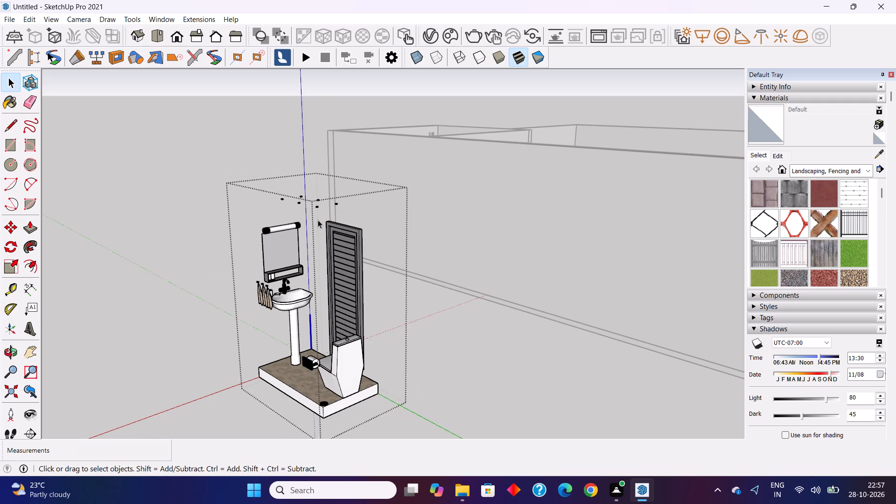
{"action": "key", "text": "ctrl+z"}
Finish editing the powder room model and rotate the whole model 180° about its bottom corner.
{"action": "middle_click_drag", "start_coordinate": [335, 294], "coordinate": [378, 288]}
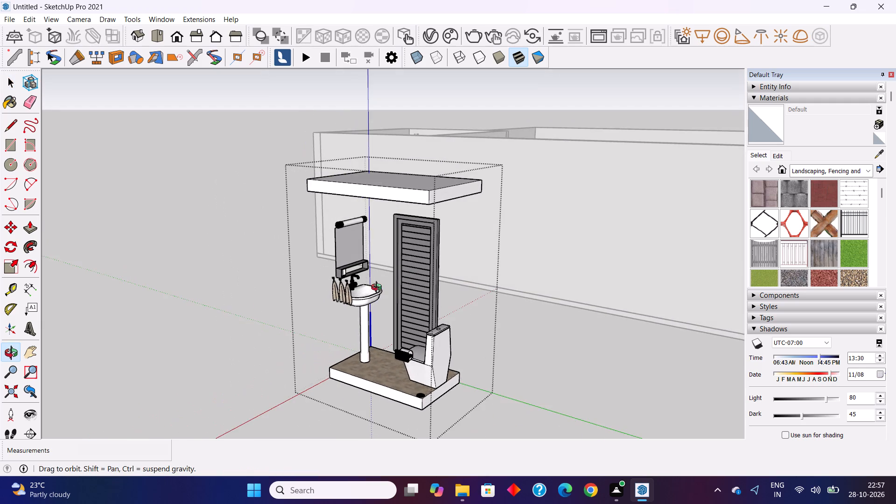
{"action": "middle_click_drag", "start_coordinate": [378, 288], "coordinate": [361, 293]}
{"action": "left_click", "coordinate": [181, 293]}
{"action": "scroll", "coordinate": [211, 236], "scroll_direction": "down", "scroll_amount": 3}
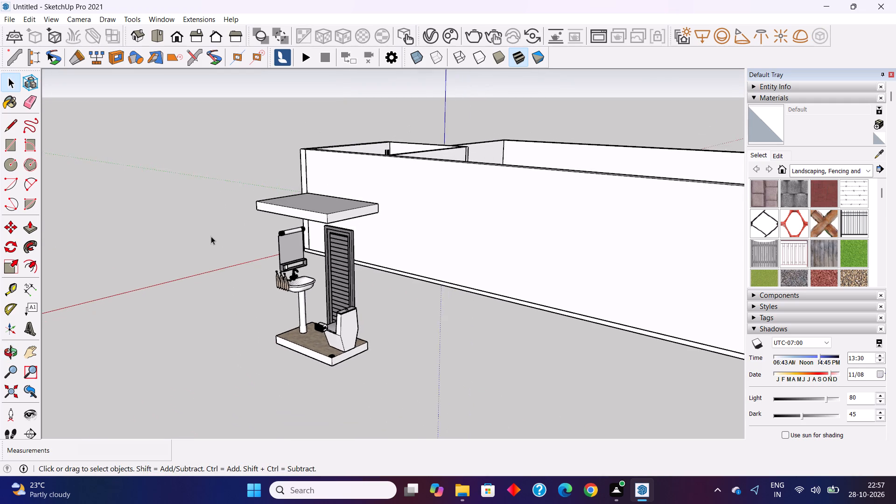
{"action": "scroll", "coordinate": [211, 236], "scroll_direction": "down", "scroll_amount": 3}
{"action": "middle_click_drag", "start_coordinate": [244, 265], "coordinate": [224, 330]}
{"action": "left_click", "coordinate": [275, 288]}
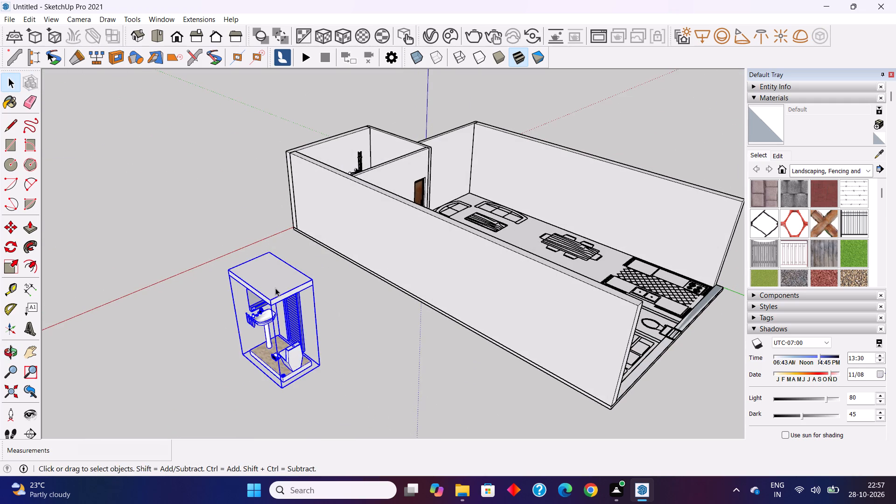
{"action": "left_click", "coordinate": [14, 249]}
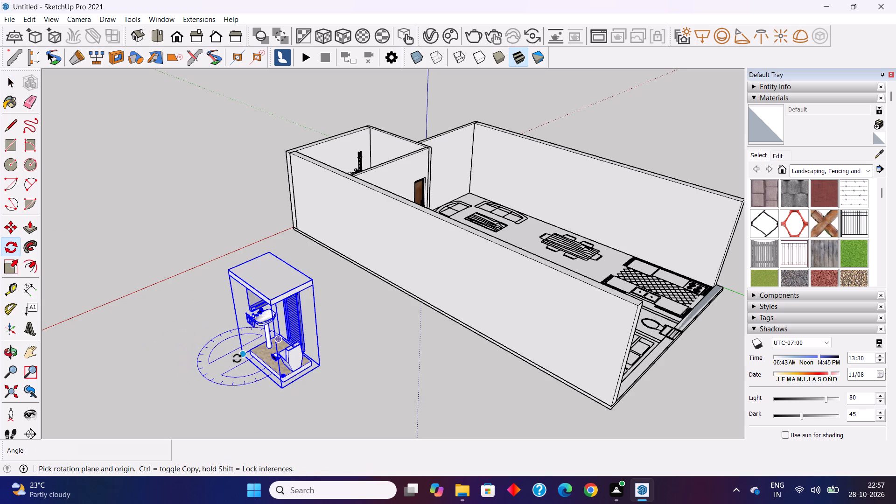
{"action": "left_click", "coordinate": [239, 358]}
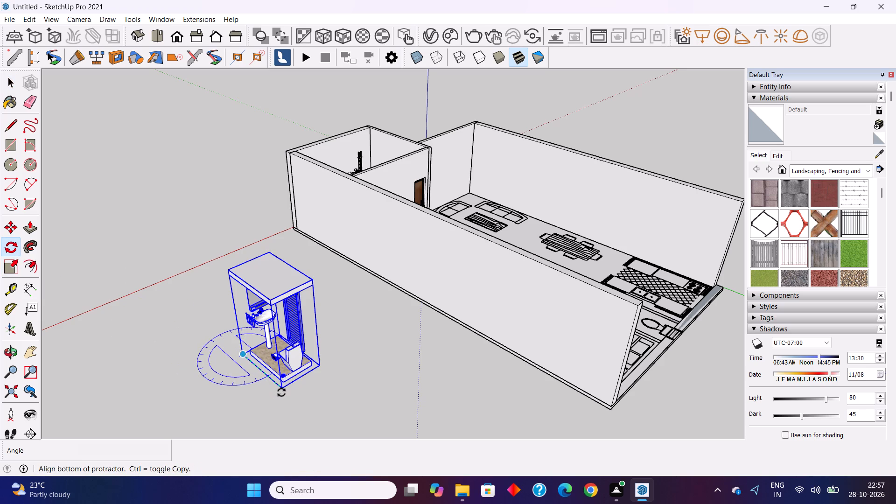
{"action": "left_click", "coordinate": [282, 392]}
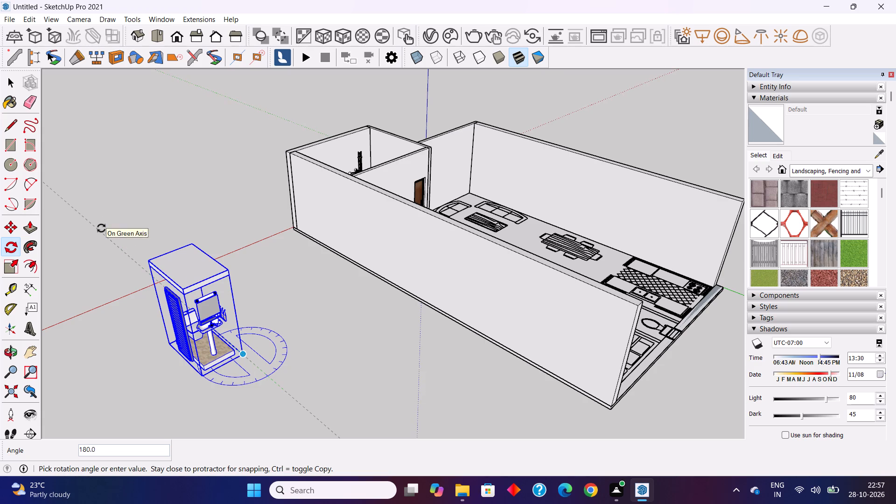
{"action": "type", "text": "180"}
{"action": "key", "text": "Return"}
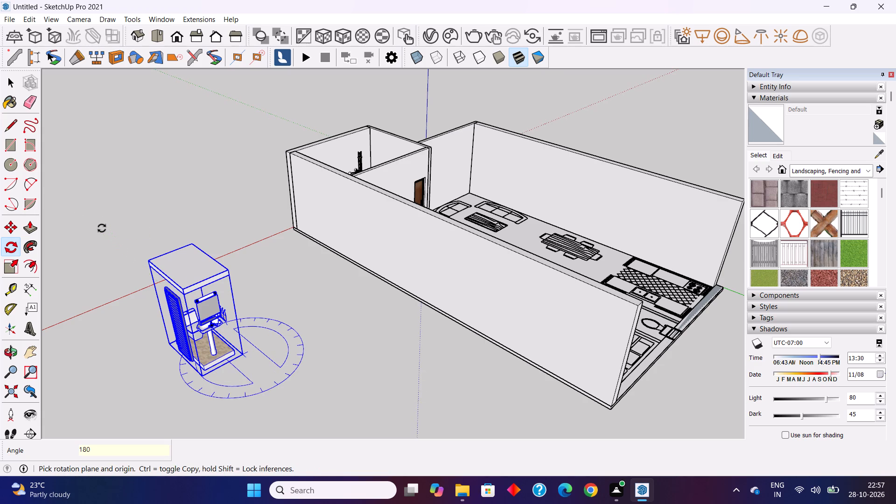
Move the powder room by its base corner about 24' 7" into the house, onto the plan's bathroom next to the bedroom partition.
{"action": "left_click", "coordinate": [9, 222]}
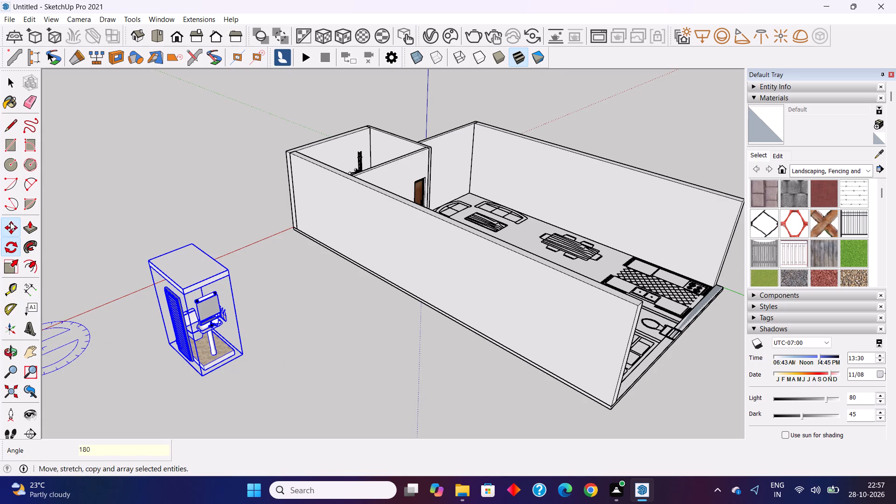
{"action": "left_click", "coordinate": [242, 357]}
{"action": "scroll", "coordinate": [381, 316], "scroll_direction": "down", "scroll_amount": 2}
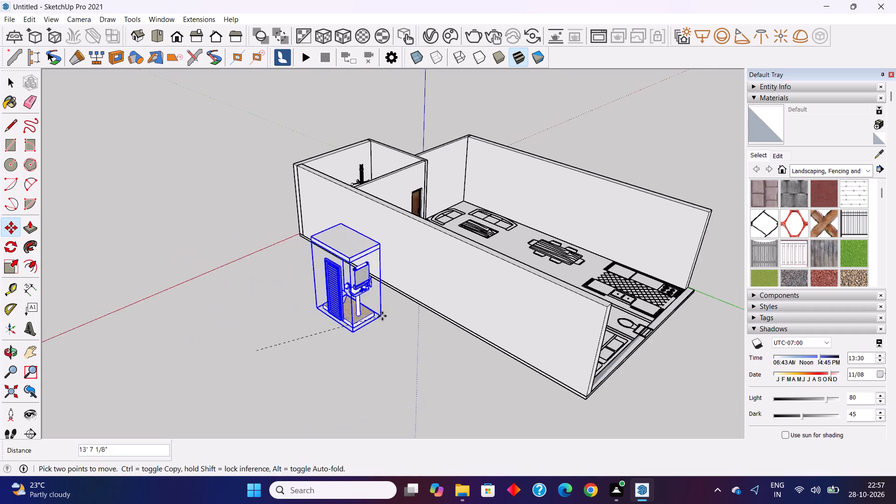
{"action": "scroll", "coordinate": [382, 316], "scroll_direction": "down", "scroll_amount": 1}
{"action": "middle_click_drag", "start_coordinate": [383, 316], "coordinate": [77, 407]}
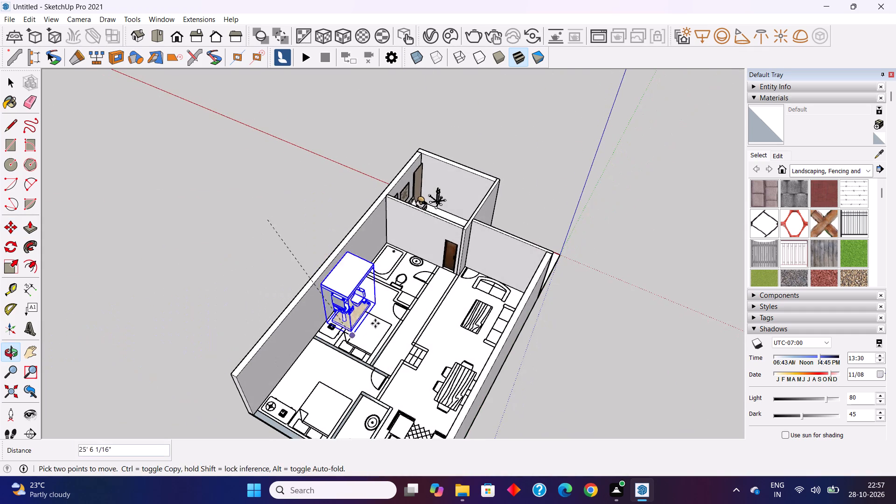
{"action": "scroll", "coordinate": [417, 296], "scroll_direction": "up", "scroll_amount": 7}
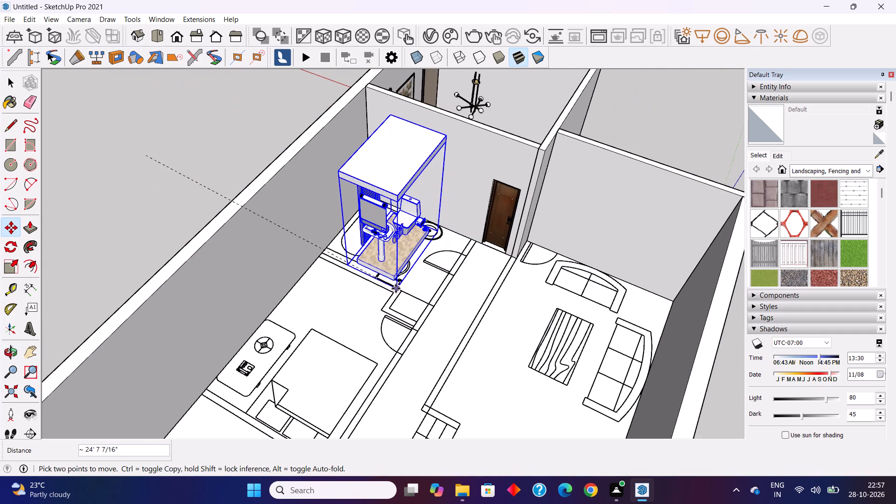
{"action": "left_click", "coordinate": [396, 288]}
Examine the placed powder room from several sides against the bathroom outlines and the surrounding walls.
{"action": "scroll", "coordinate": [334, 306], "scroll_direction": "down", "scroll_amount": 2}
{"action": "middle_click_drag", "start_coordinate": [368, 315], "coordinate": [284, 299]}
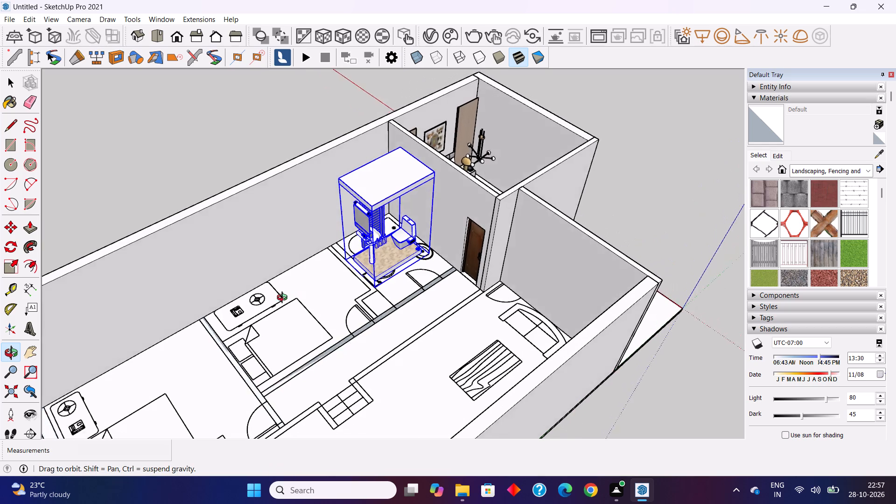
{"action": "middle_click_drag", "start_coordinate": [284, 299], "coordinate": [273, 334]}
{"action": "scroll", "coordinate": [388, 262], "scroll_direction": "up", "scroll_amount": 9}
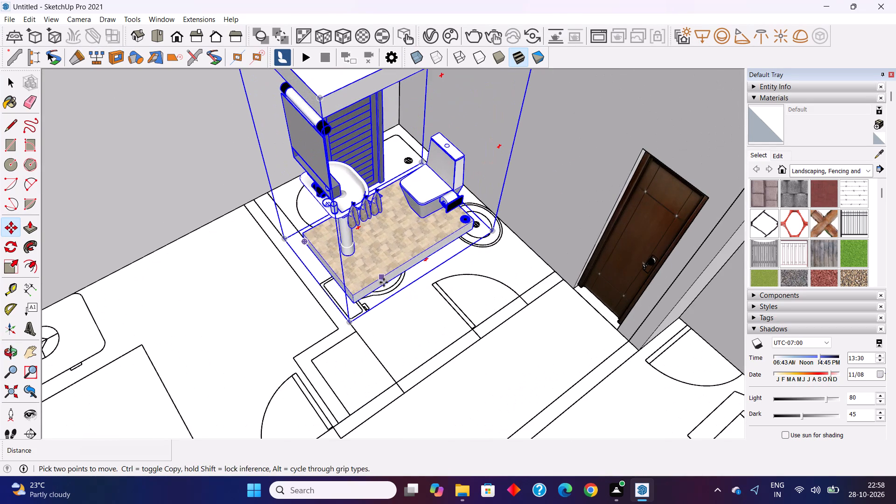
{"action": "middle_click_drag", "start_coordinate": [391, 297], "coordinate": [515, 255]}
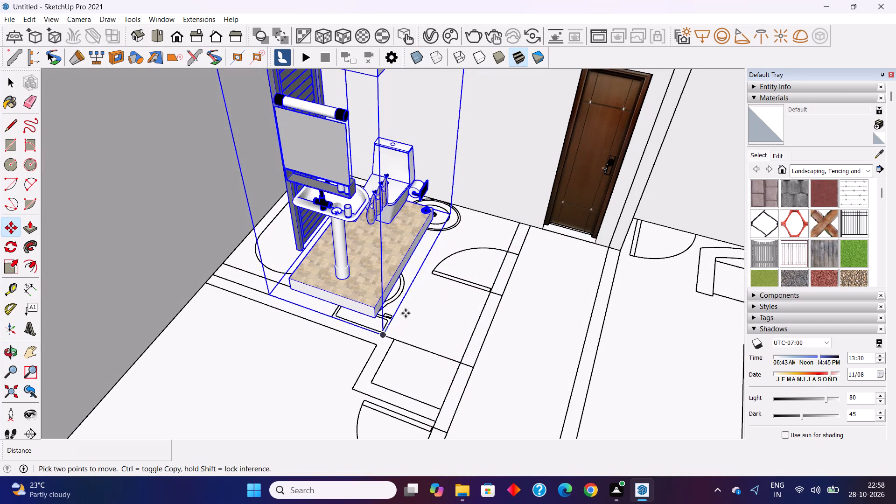
{"action": "scroll", "coordinate": [381, 335], "scroll_direction": "up", "scroll_amount": 2}
{"action": "scroll", "coordinate": [385, 345], "scroll_direction": "down", "scroll_amount": 2}
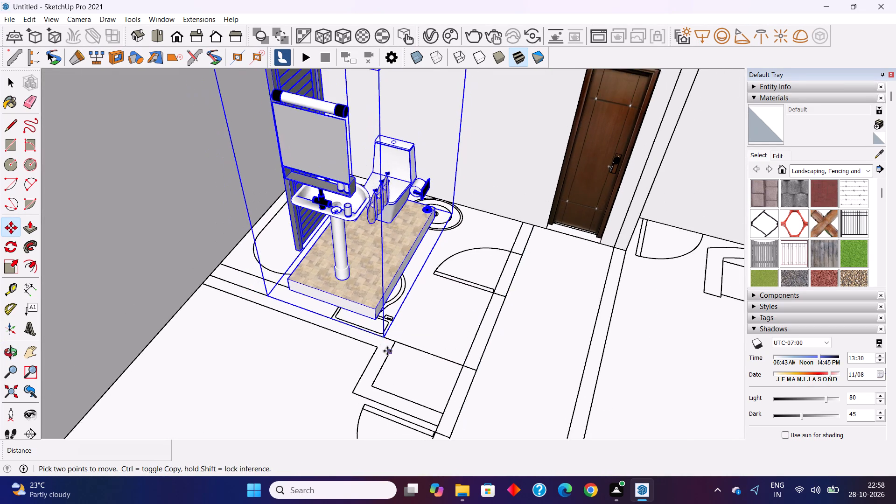
{"action": "scroll", "coordinate": [387, 351], "scroll_direction": "down", "scroll_amount": 3}
{"action": "middle_click_drag", "start_coordinate": [393, 344], "coordinate": [319, 343]}
{"action": "scroll", "coordinate": [322, 343], "scroll_direction": "down", "scroll_amount": 3}
{"action": "middle_click_drag", "start_coordinate": [341, 339], "coordinate": [252, 265]}
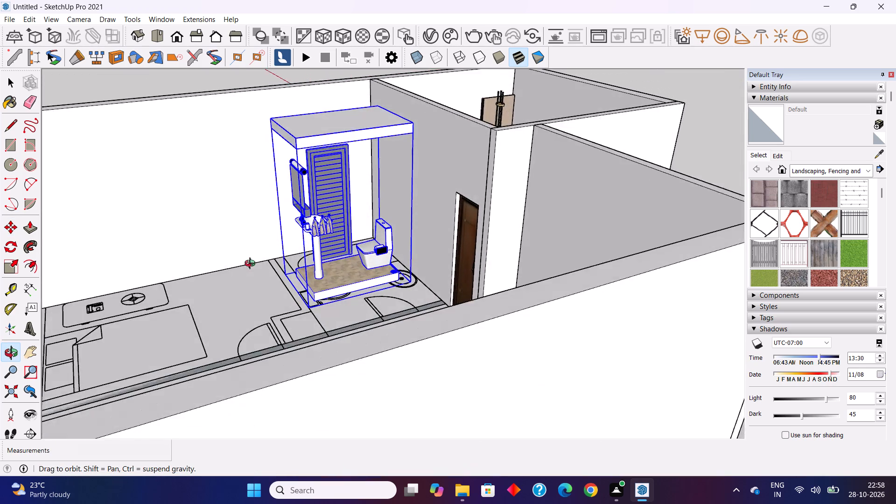
{"action": "middle_click_drag", "start_coordinate": [252, 265], "coordinate": [317, 278]}
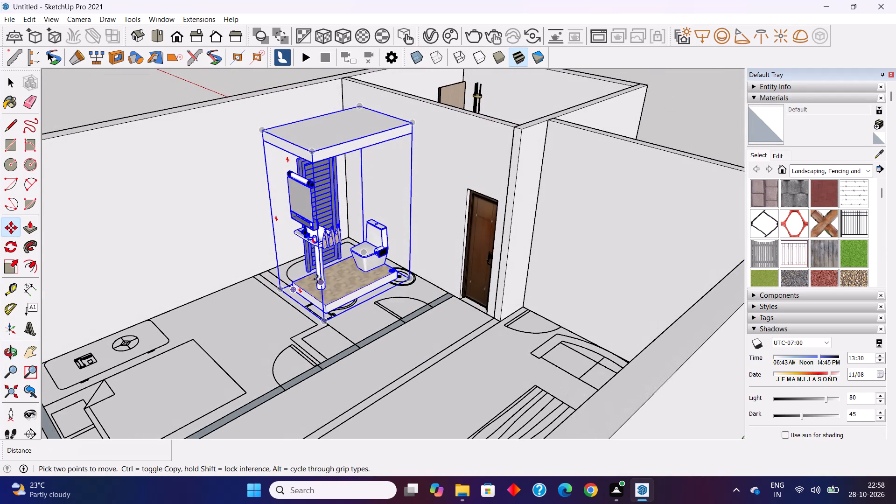
Move the powder room by its base corner about 2' 2" onto the bathroom outline's corner beside the long outer wall.
{"action": "key", "text": "Escape"}
{"action": "scroll", "coordinate": [326, 325], "scroll_direction": "up", "scroll_amount": 2}
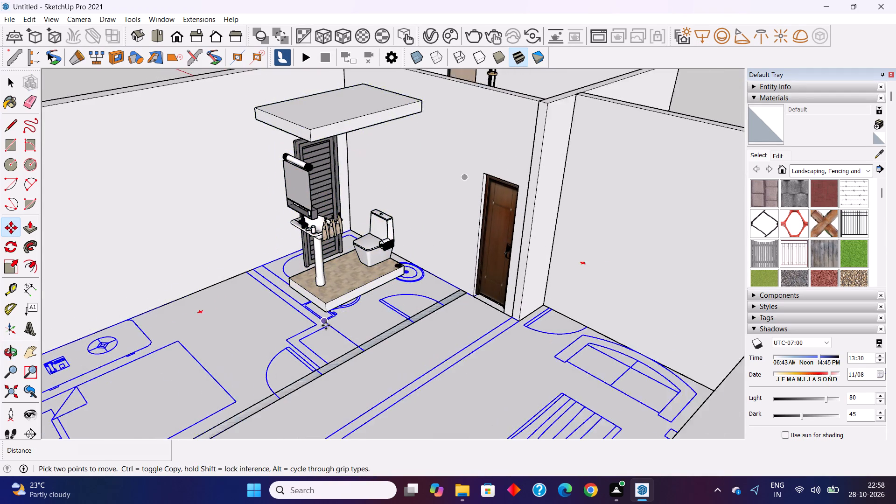
{"action": "scroll", "coordinate": [326, 325], "scroll_direction": "up", "scroll_amount": 1}
{"action": "middle_click_drag", "start_coordinate": [277, 288], "coordinate": [355, 315]}
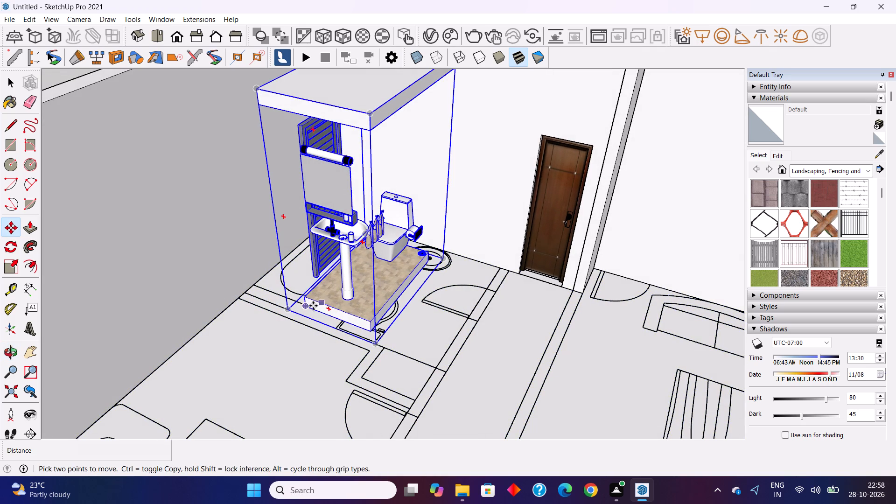
{"action": "left_click", "coordinate": [288, 310]}
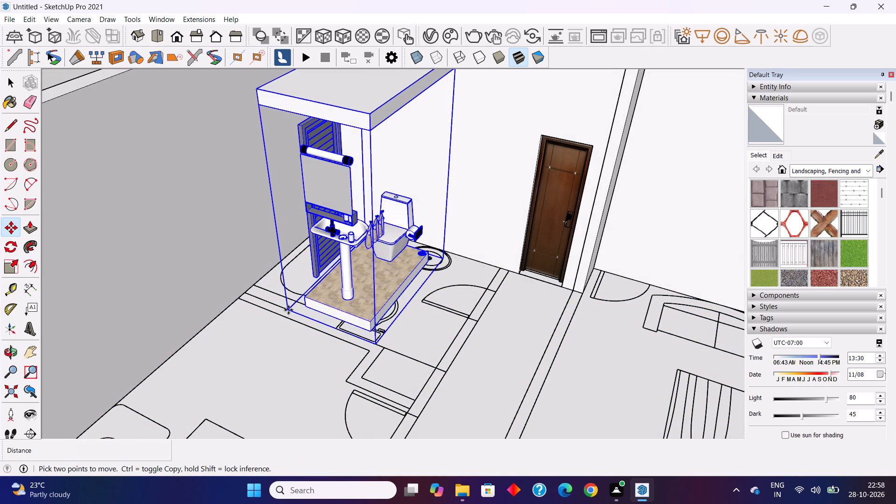
{"action": "left_click", "coordinate": [247, 290]}
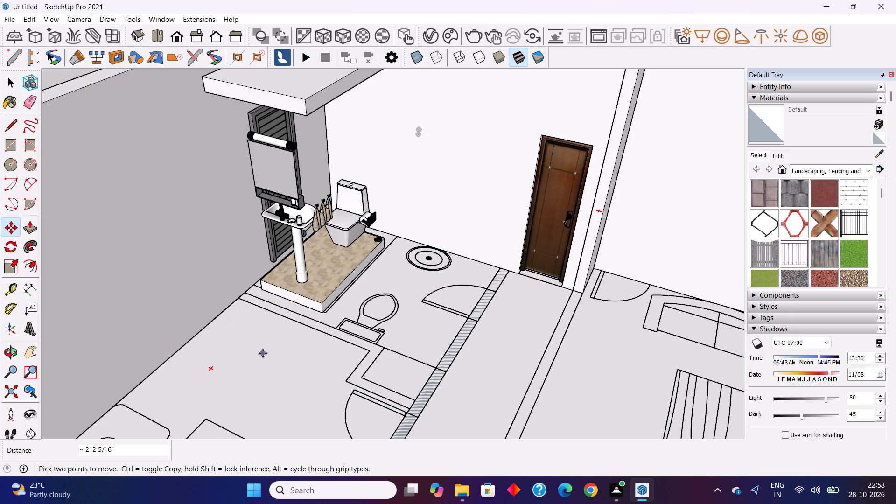
Examine the moved powder room from several sides against the bathroom outlines and the adjoining walls.
{"action": "scroll", "coordinate": [307, 302], "scroll_direction": "down", "scroll_amount": 4}
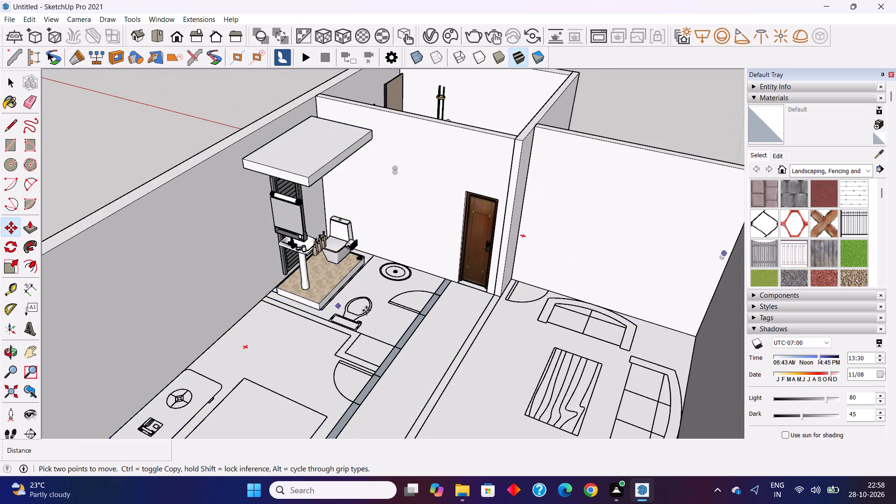
{"action": "middle_click_drag", "start_coordinate": [399, 315], "coordinate": [217, 352]}
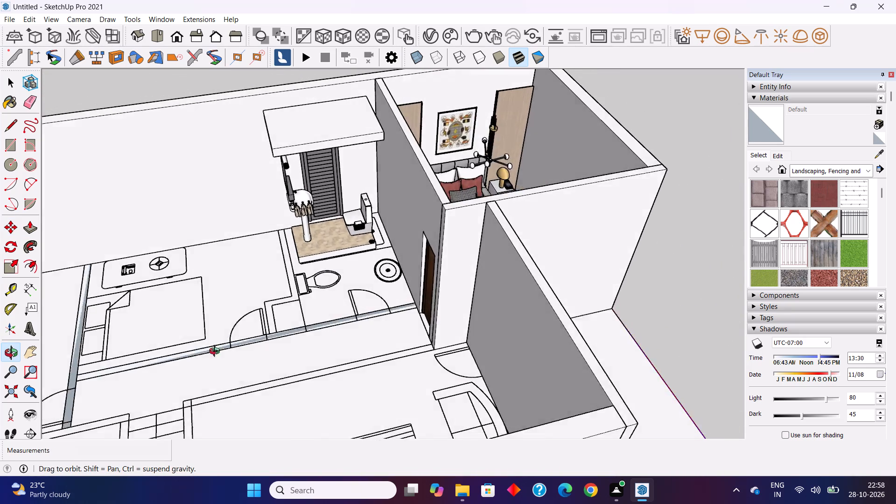
{"action": "middle_click_drag", "start_coordinate": [217, 352], "coordinate": [238, 358]}
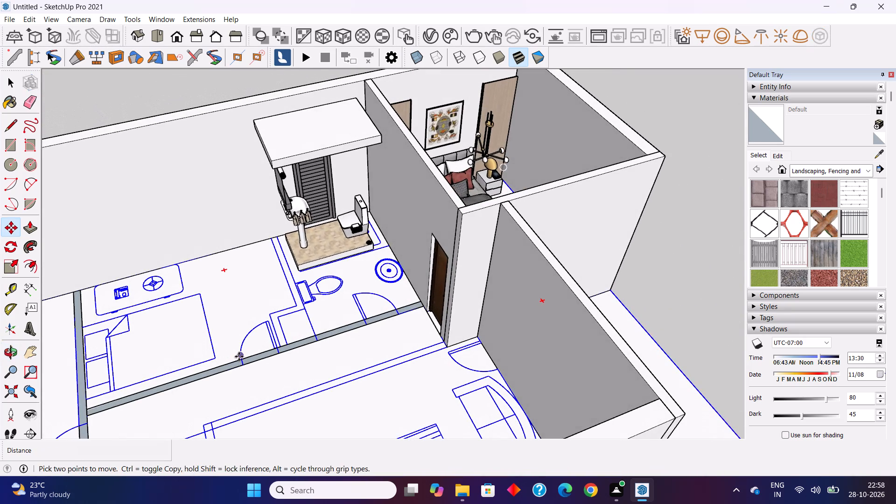
{"action": "scroll", "coordinate": [305, 252], "scroll_direction": "up", "scroll_amount": 4}
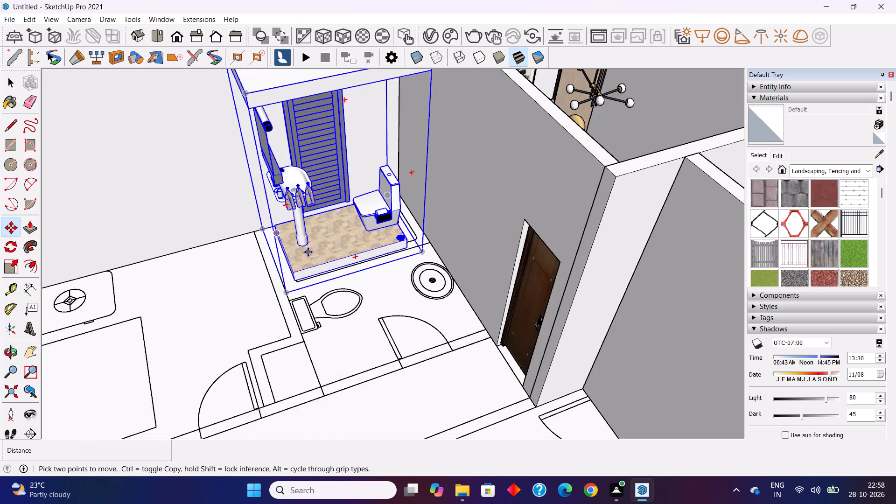
{"action": "scroll", "coordinate": [308, 252], "scroll_direction": "up", "scroll_amount": 6}
{"action": "middle_click_drag", "start_coordinate": [308, 259], "coordinate": [358, 205]}
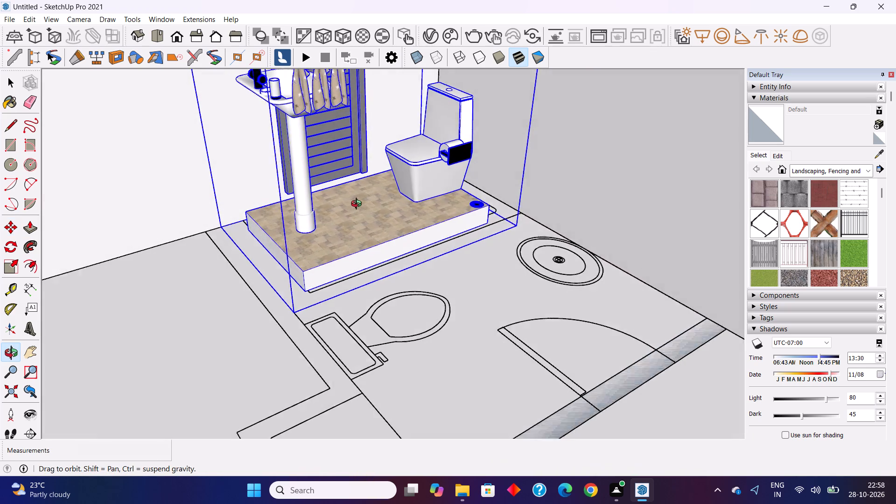
{"action": "middle_click_drag", "start_coordinate": [358, 205], "coordinate": [360, 205]}
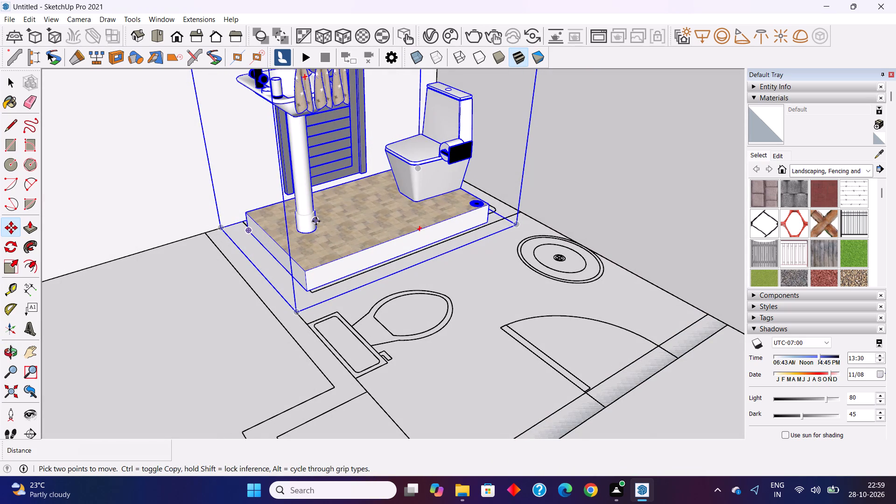
Delete the tiled floor slab beneath the fixtures inside the powder room model and finish editing it.
{"action": "scroll", "coordinate": [309, 291], "scroll_direction": "down", "scroll_amount": 5}
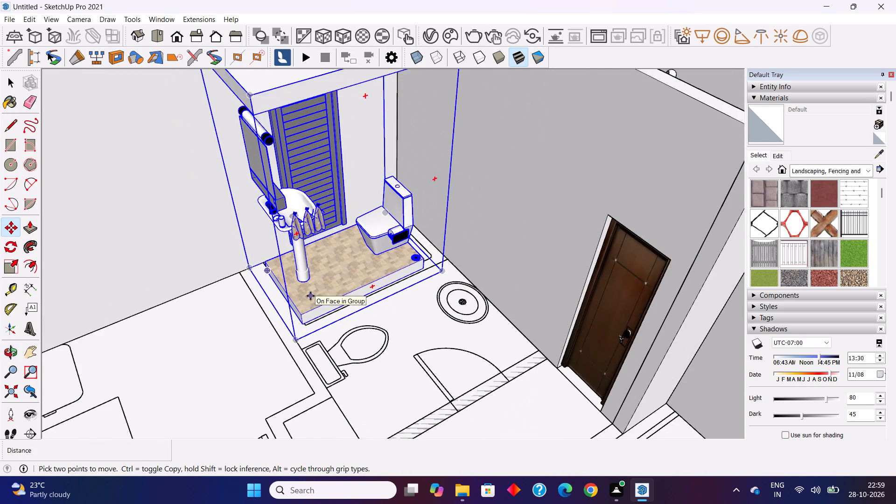
{"action": "scroll", "coordinate": [310, 296], "scroll_direction": "down", "scroll_amount": 1}
{"action": "middle_click_drag", "start_coordinate": [332, 302], "coordinate": [326, 393], "text": "shift"}
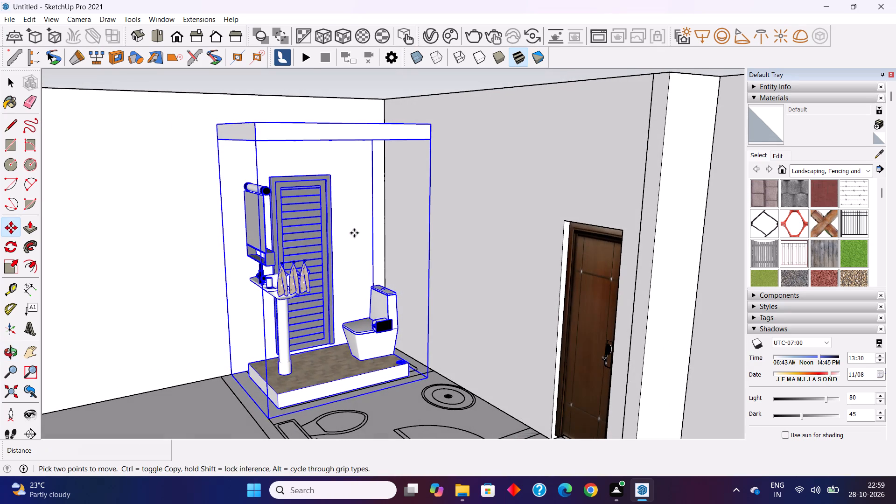
{"action": "key", "text": "space"}
{"action": "left_click", "coordinate": [322, 380]}
{"action": "triple_click", "coordinate": [323, 379]}
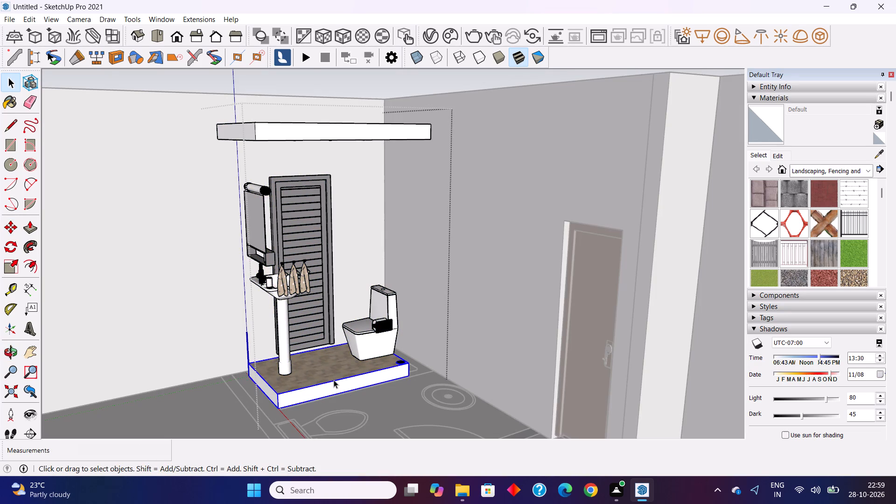
{"action": "key", "text": "Delete"}
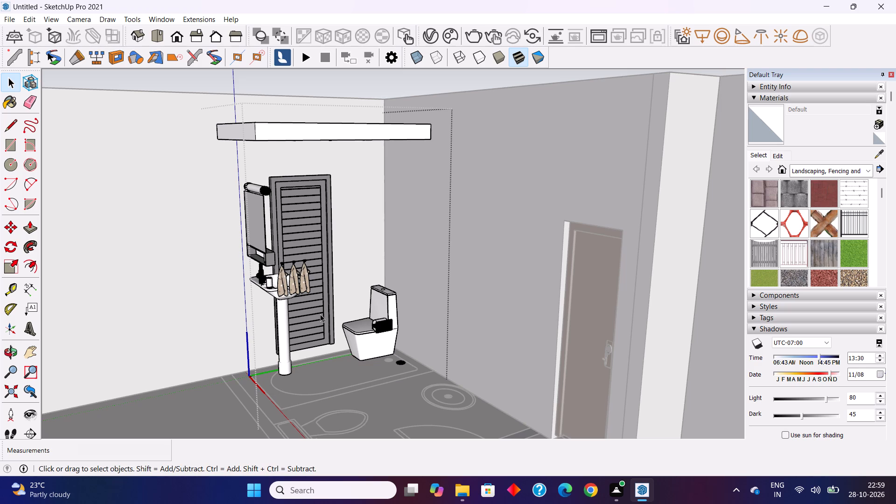
{"action": "key", "text": "Escape"}
{"action": "key", "text": "Escape"}
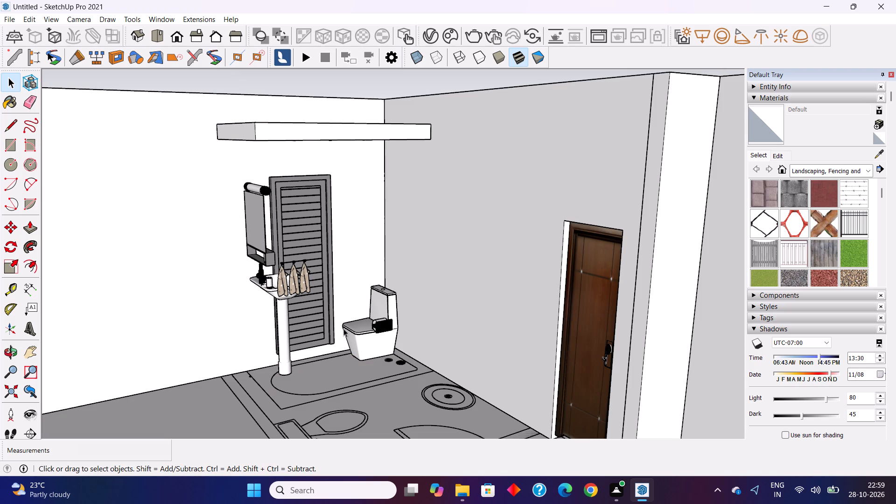
Move the powder room down 5 5/8" so that the basin and toilet rest on the house floor.
{"action": "left_click", "coordinate": [349, 330]}
{"action": "middle_click_drag", "start_coordinate": [334, 336], "coordinate": [342, 273]}
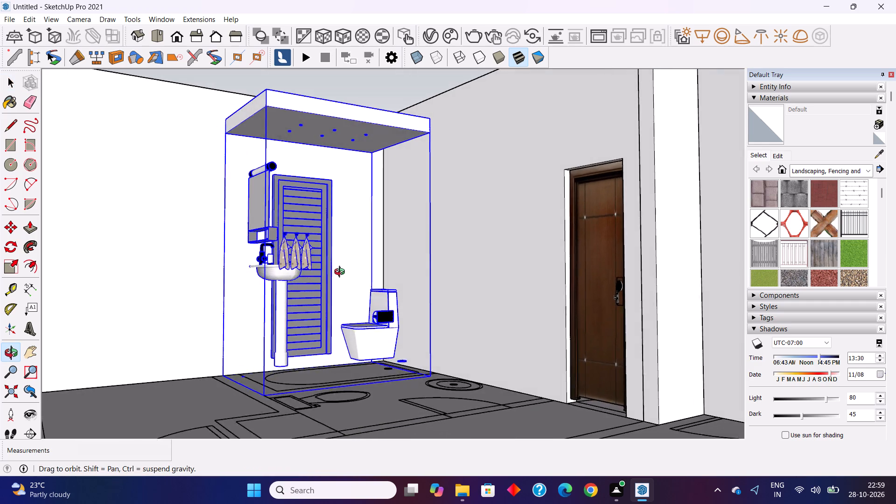
{"action": "middle_click_drag", "start_coordinate": [342, 273], "coordinate": [346, 264]}
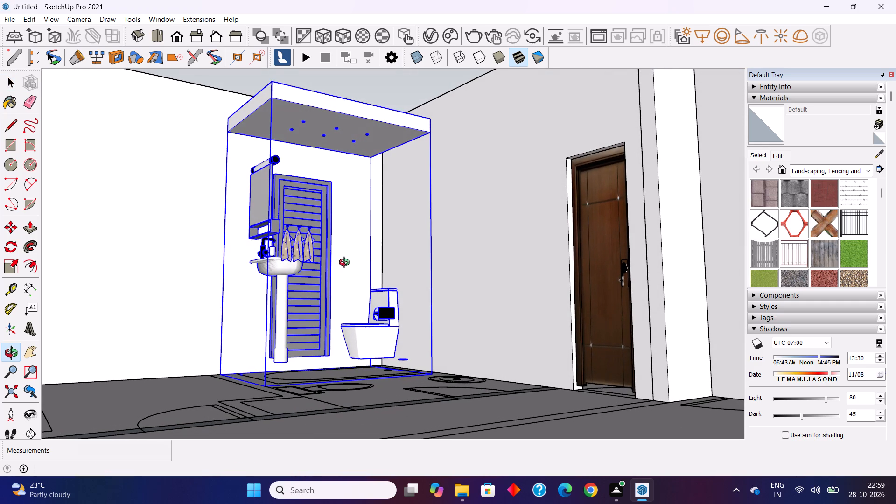
{"action": "middle_click_drag", "start_coordinate": [346, 264], "coordinate": [346, 264]}
{"action": "scroll", "coordinate": [274, 393], "scroll_direction": "up", "scroll_amount": 6}
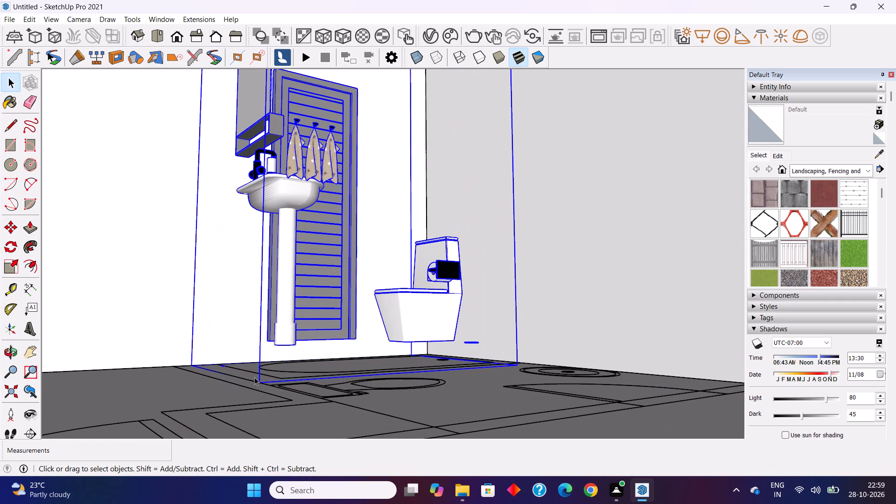
{"action": "scroll", "coordinate": [254, 377], "scroll_direction": "up", "scroll_amount": 3}
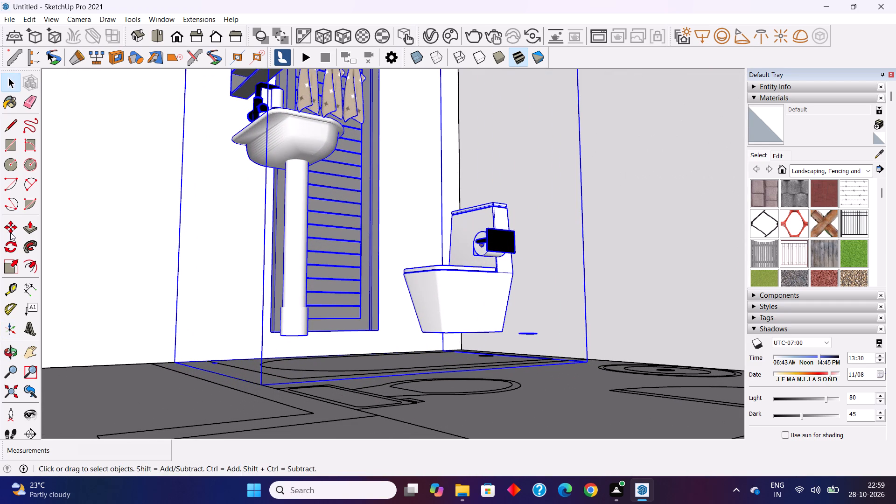
{"action": "left_click", "coordinate": [11, 232]}
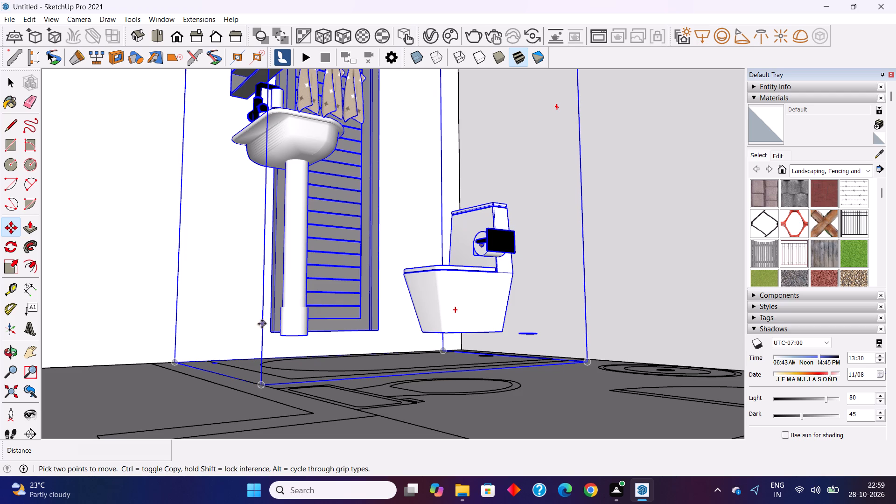
{"action": "left_click", "coordinate": [262, 323]}
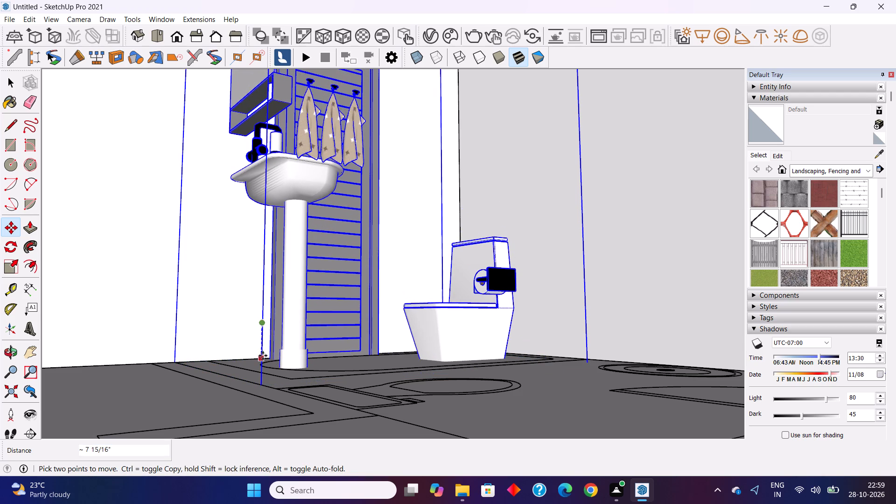
{"action": "left_click", "coordinate": [263, 348]}
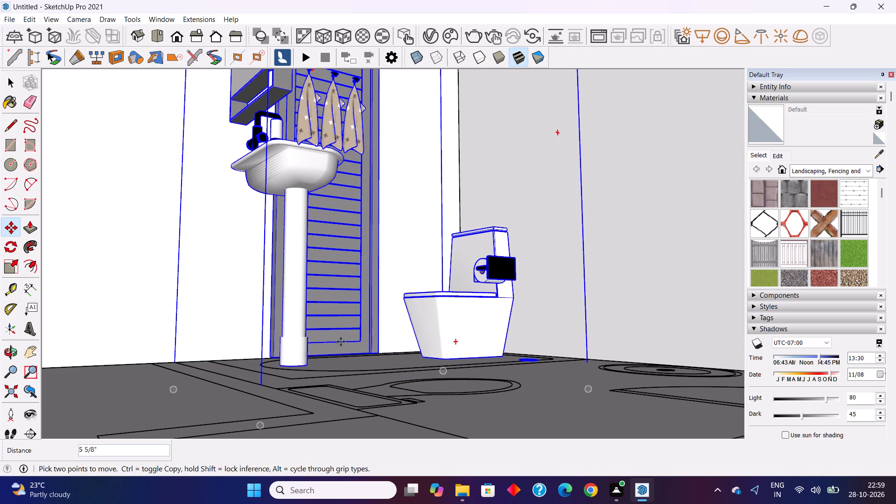
Switch to the isometric view and bring the bathroom corner back into sight.
{"action": "middle_click_drag", "start_coordinate": [341, 342], "coordinate": [301, 414]}
{"action": "scroll", "coordinate": [294, 304], "scroll_direction": "down", "scroll_amount": 8}
{"action": "middle_click_drag", "start_coordinate": [331, 344], "coordinate": [347, 373]}
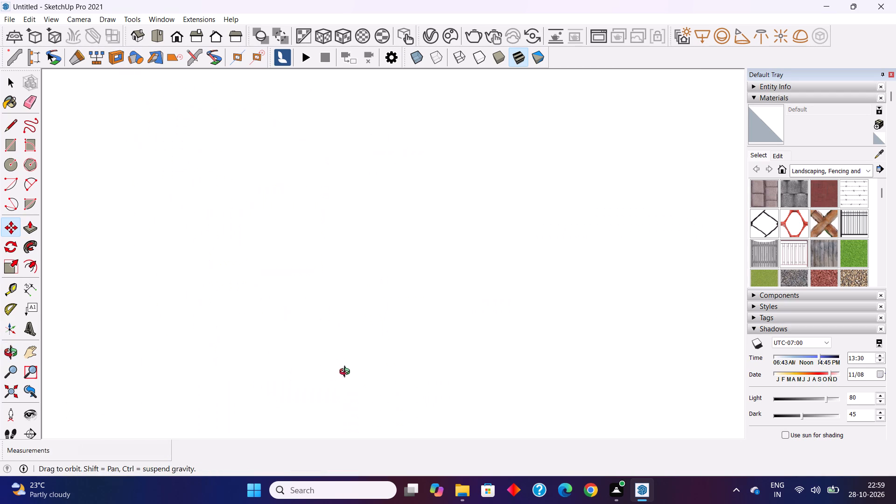
{"action": "middle_click_drag", "start_coordinate": [347, 373], "coordinate": [379, 409]}
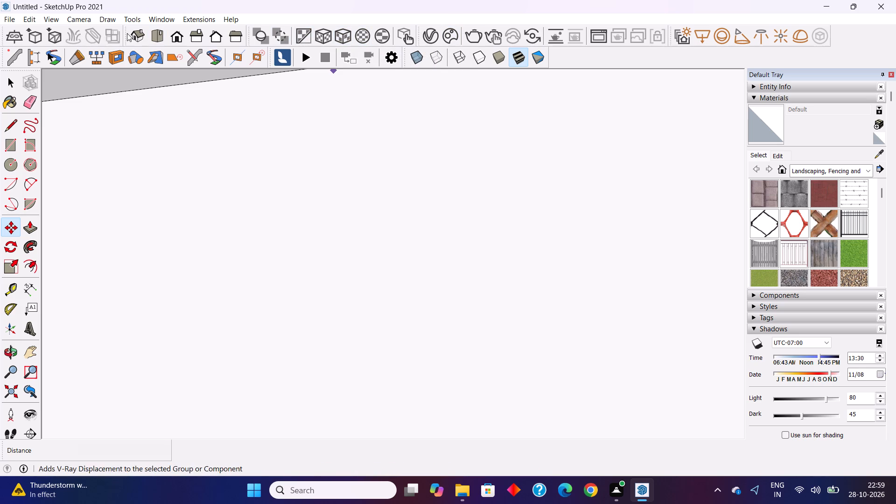
{"action": "left_click", "coordinate": [140, 35]}
{"action": "scroll", "coordinate": [325, 303], "scroll_direction": "down", "scroll_amount": 3}
{"action": "middle_click_drag", "start_coordinate": [312, 340], "coordinate": [333, 367]}
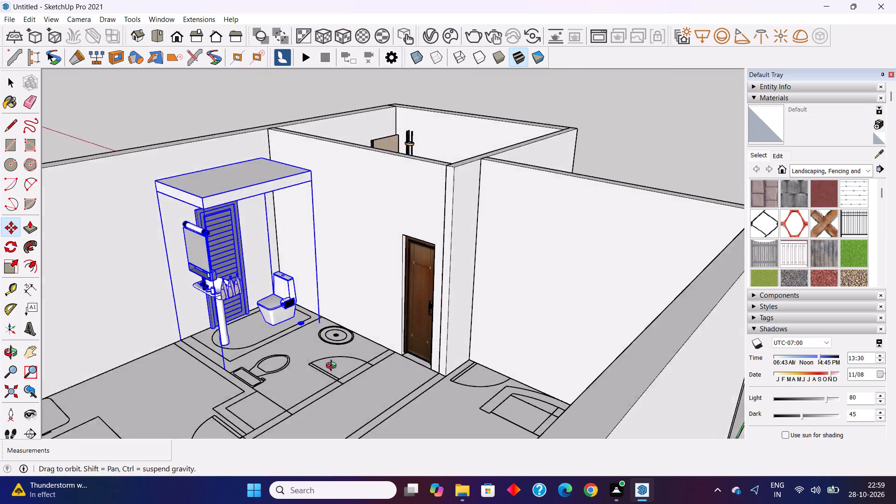
{"action": "middle_click_drag", "start_coordinate": [333, 367], "coordinate": [353, 413]}
Move the powder room horizontally about 7" toward the bedroom partition wall, and clear the selection.
{"action": "scroll", "coordinate": [324, 349], "scroll_direction": "up", "scroll_amount": 3}
{"action": "scroll", "coordinate": [285, 292], "scroll_direction": "up", "scroll_amount": 8}
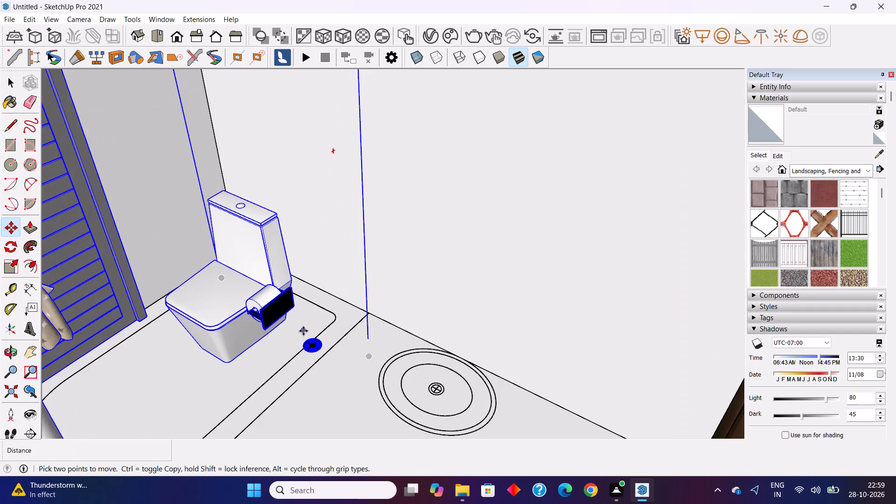
{"action": "scroll", "coordinate": [303, 331], "scroll_direction": "up", "scroll_amount": 3}
{"action": "middle_click_drag", "start_coordinate": [301, 331], "coordinate": [179, 244]}
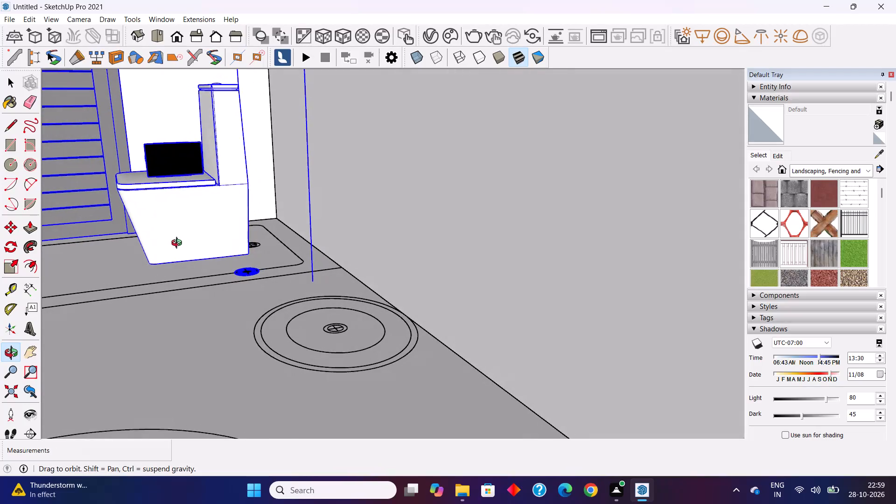
{"action": "middle_click_drag", "start_coordinate": [179, 244], "coordinate": [182, 264]}
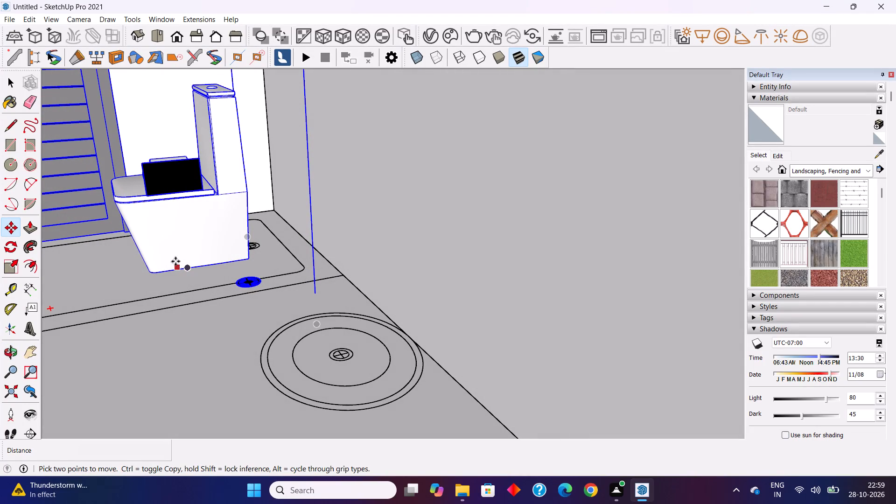
{"action": "left_click", "coordinate": [314, 294]}
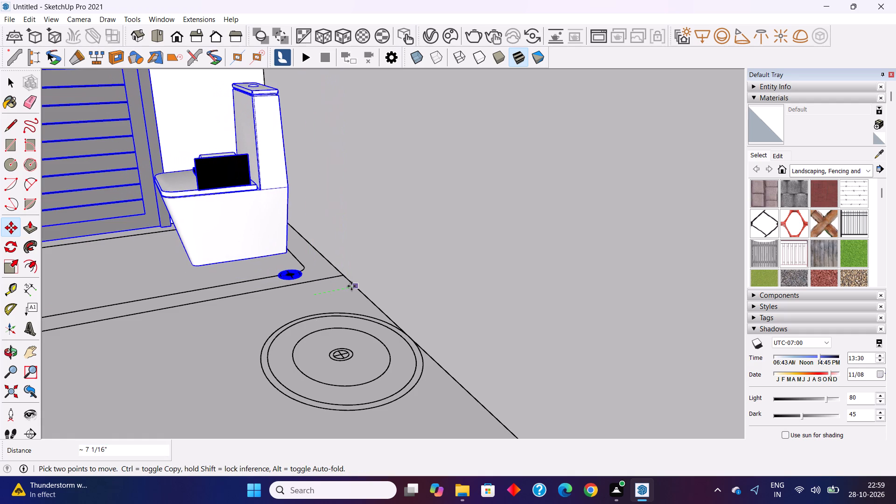
{"action": "left_click", "coordinate": [351, 286]}
{"action": "scroll", "coordinate": [381, 311], "scroll_direction": "down", "scroll_amount": 8}
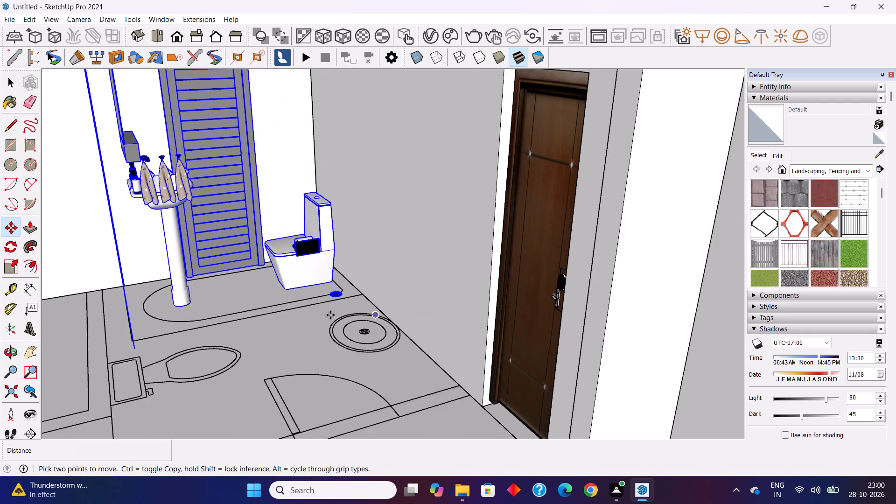
{"action": "middle_click_drag", "start_coordinate": [310, 313], "coordinate": [437, 332]}
{"action": "scroll", "coordinate": [301, 295], "scroll_direction": "down", "scroll_amount": 6}
{"action": "key", "text": "space"}
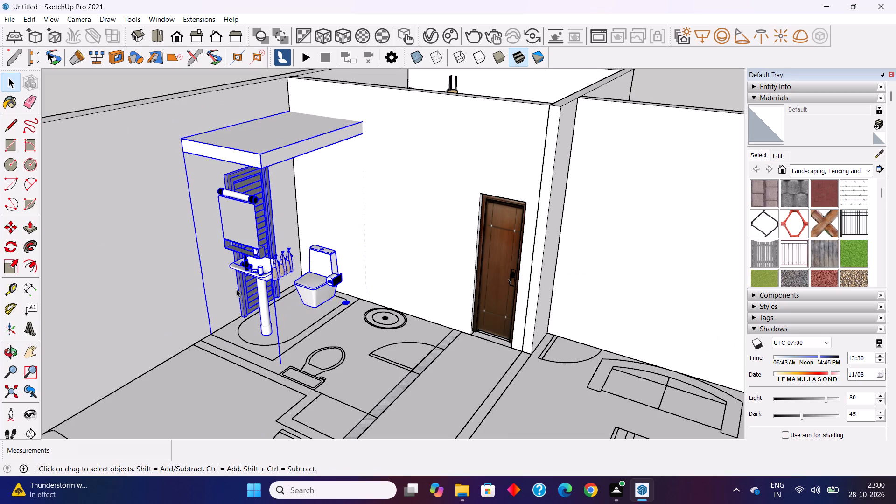
{"action": "key", "text": "Escape"}
{"action": "scroll", "coordinate": [276, 310], "scroll_direction": "down", "scroll_amount": 5}
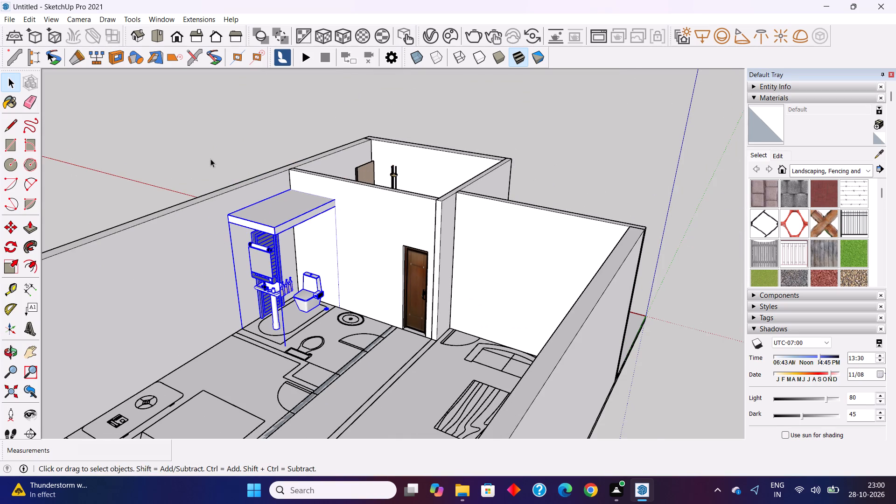
{"action": "left_click", "coordinate": [210, 159]}
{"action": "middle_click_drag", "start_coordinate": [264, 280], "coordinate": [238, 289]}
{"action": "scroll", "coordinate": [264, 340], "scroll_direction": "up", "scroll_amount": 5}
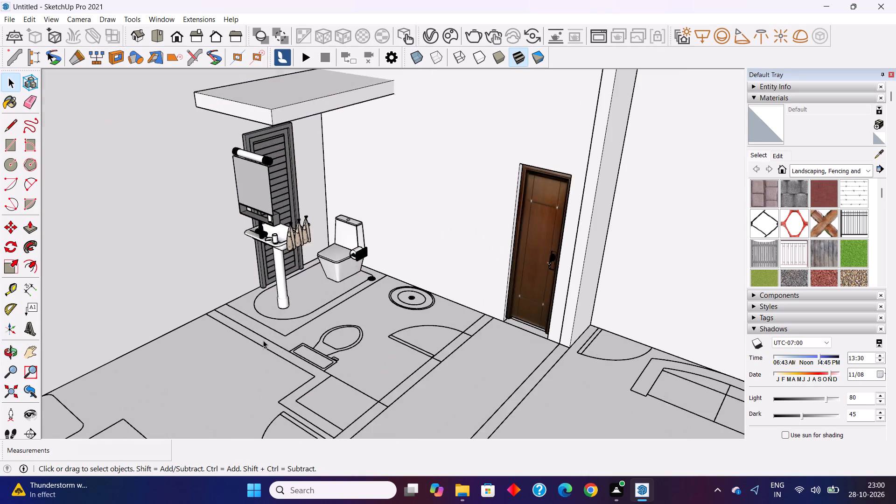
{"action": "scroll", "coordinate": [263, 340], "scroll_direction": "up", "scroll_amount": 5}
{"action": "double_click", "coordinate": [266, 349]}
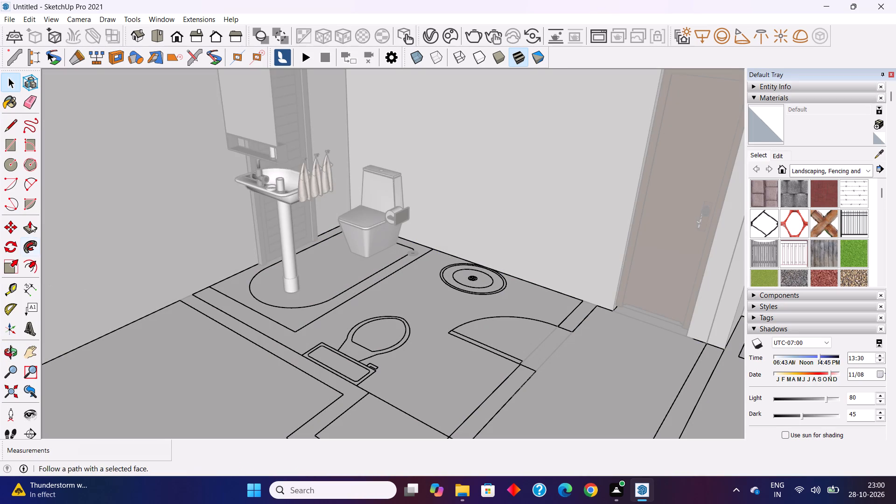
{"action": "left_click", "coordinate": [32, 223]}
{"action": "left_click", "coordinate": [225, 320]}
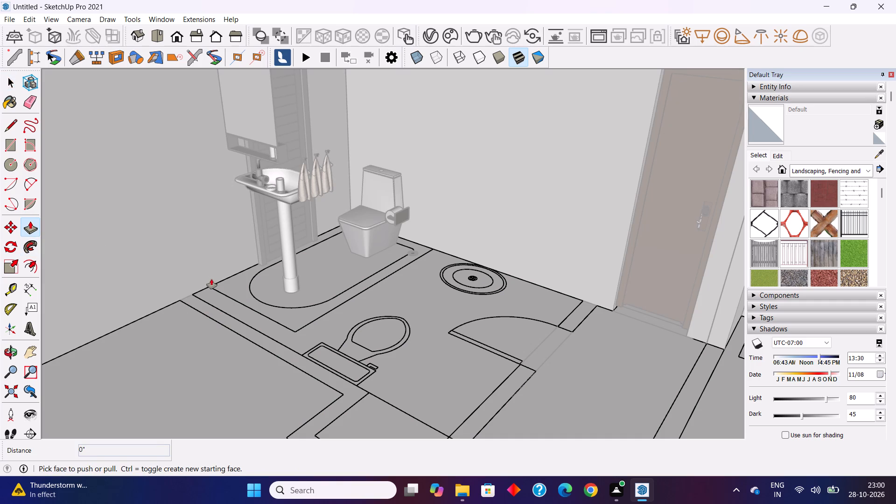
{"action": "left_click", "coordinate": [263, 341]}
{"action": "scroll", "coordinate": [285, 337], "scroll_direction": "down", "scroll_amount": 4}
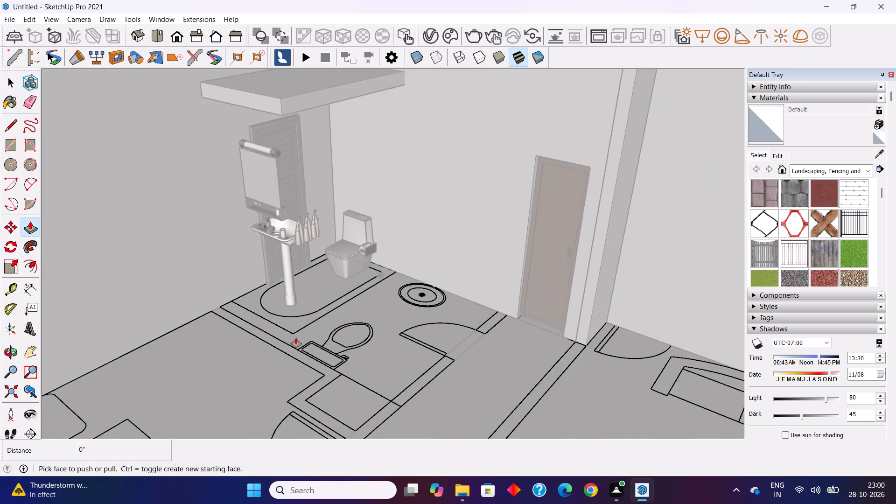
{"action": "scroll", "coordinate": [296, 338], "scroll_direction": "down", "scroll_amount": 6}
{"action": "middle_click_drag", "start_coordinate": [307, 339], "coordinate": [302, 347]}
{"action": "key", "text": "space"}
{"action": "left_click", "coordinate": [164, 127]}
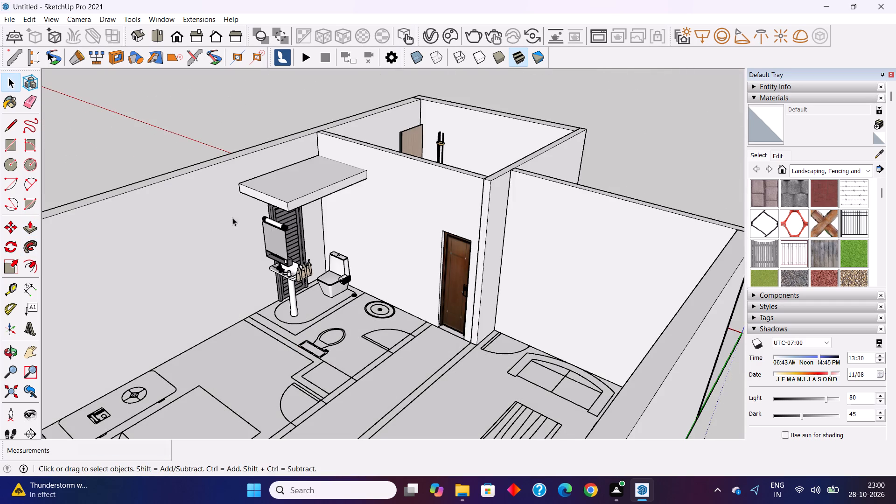
Draw a rectangle about 6' 2" by 4 3/4" over the plan's wall strip beside the bathroom fixtures and make it a group.
{"action": "scroll", "coordinate": [320, 328], "scroll_direction": "up", "scroll_amount": 2}
{"action": "scroll", "coordinate": [310, 364], "scroll_direction": "up", "scroll_amount": 5}
{"action": "left_click", "coordinate": [310, 364]}
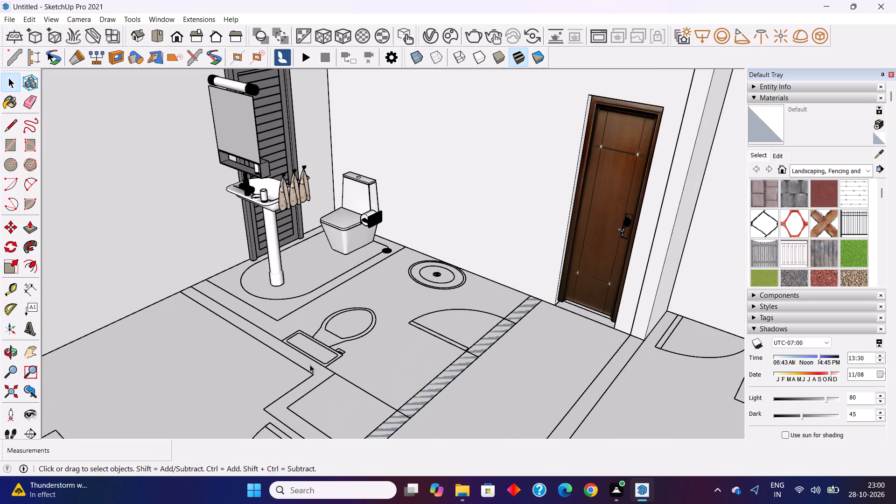
{"action": "scroll", "coordinate": [348, 333], "scroll_direction": "down", "scroll_amount": 4}
{"action": "middle_click_drag", "start_coordinate": [334, 334], "coordinate": [189, 409]}
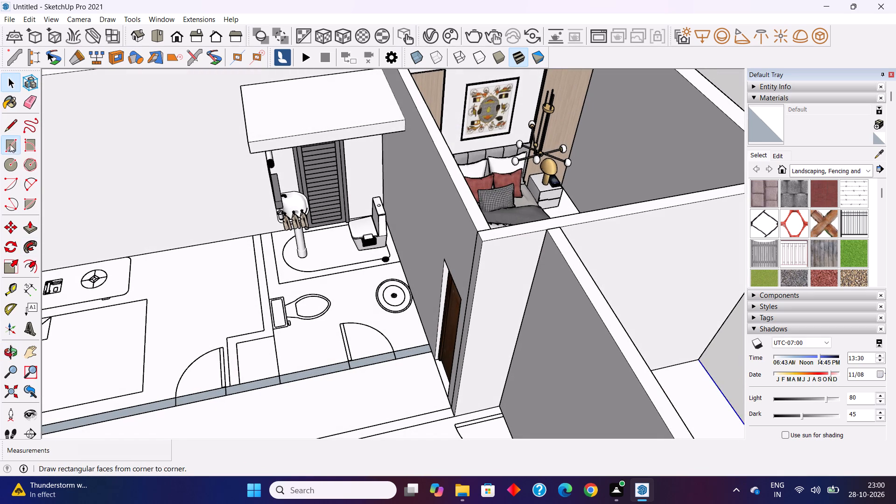
{"action": "left_click", "coordinate": [10, 144]}
{"action": "scroll", "coordinate": [245, 291], "scroll_direction": "up", "scroll_amount": 2}
{"action": "scroll", "coordinate": [260, 245], "scroll_direction": "up", "scroll_amount": 3}
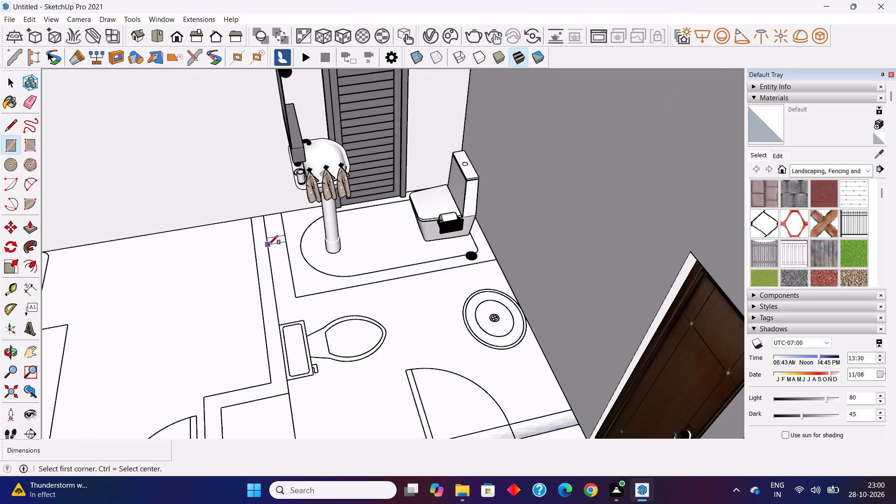
{"action": "left_click", "coordinate": [268, 214]}
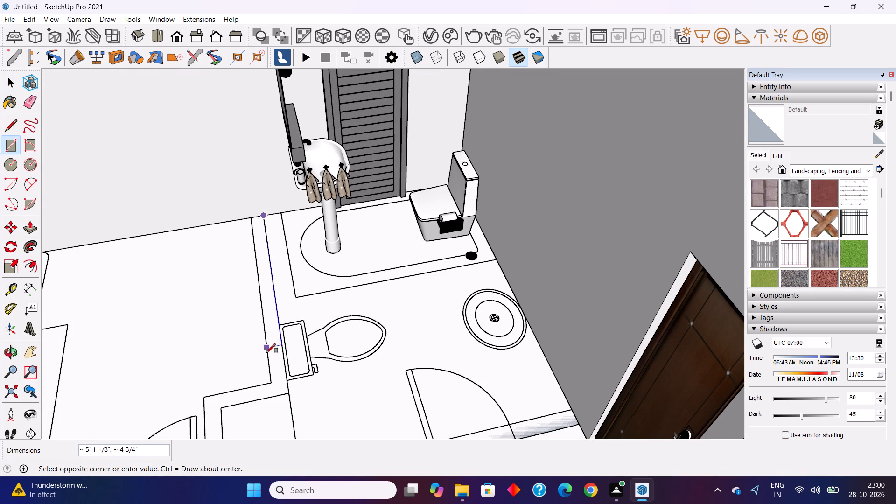
{"action": "left_click", "coordinate": [270, 382]}
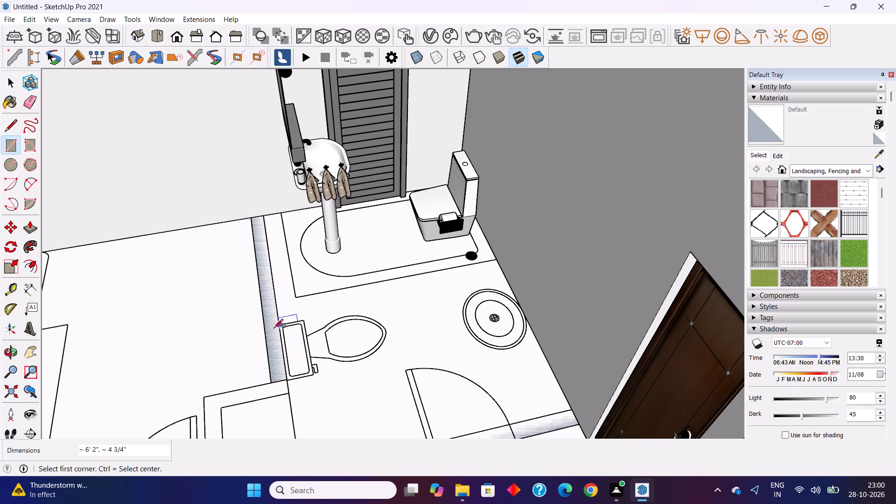
{"action": "key", "text": "space"}
{"action": "double_click", "coordinate": [270, 339]}
{"action": "right_click", "coordinate": [270, 339]}
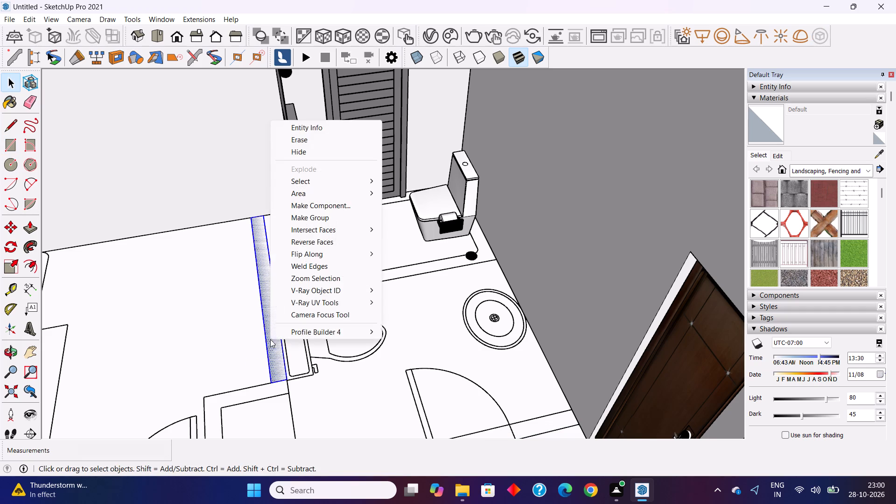
{"action": "left_click", "coordinate": [320, 221]}
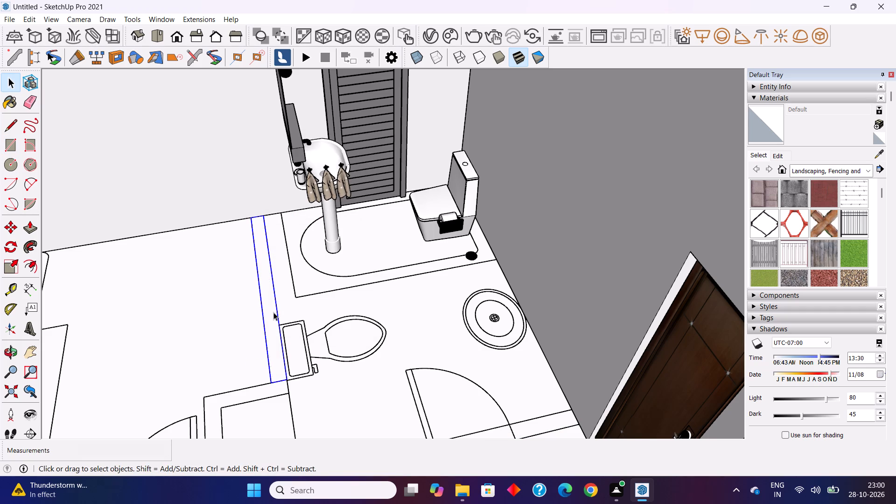
Pull the grouped wall strip beside the bathroom fixtures up 10' and finish editing the group.
{"action": "double_click", "coordinate": [273, 312]}
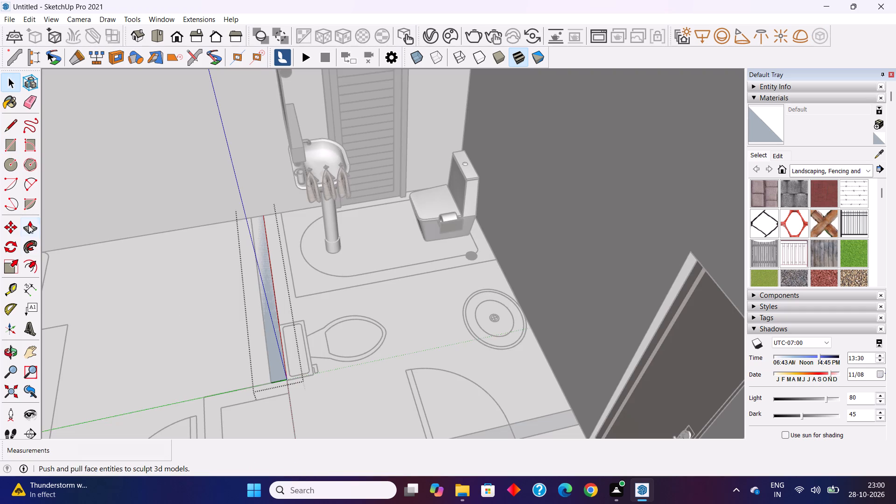
{"action": "left_click", "coordinate": [28, 225]}
{"action": "left_click", "coordinate": [273, 329]}
{"action": "scroll", "coordinate": [272, 328], "scroll_direction": "down", "scroll_amount": 4}
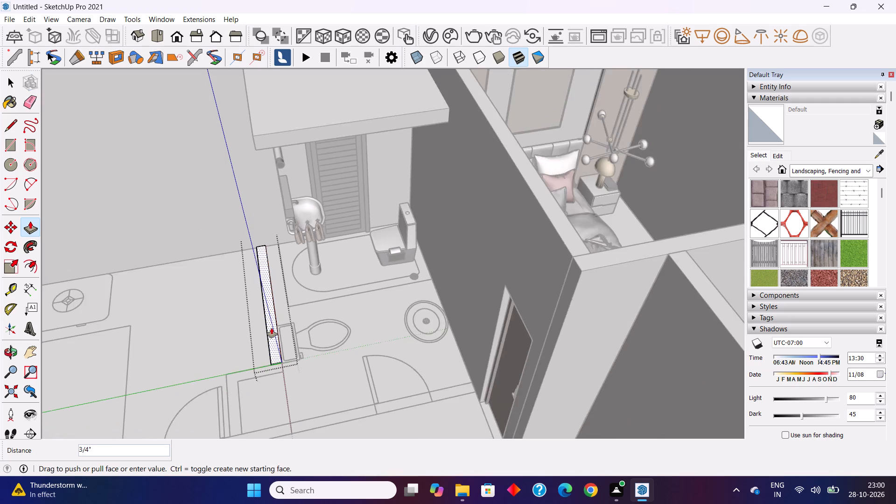
{"action": "scroll", "coordinate": [272, 328], "scroll_direction": "down", "scroll_amount": 4}
{"action": "left_click", "coordinate": [427, 245]}
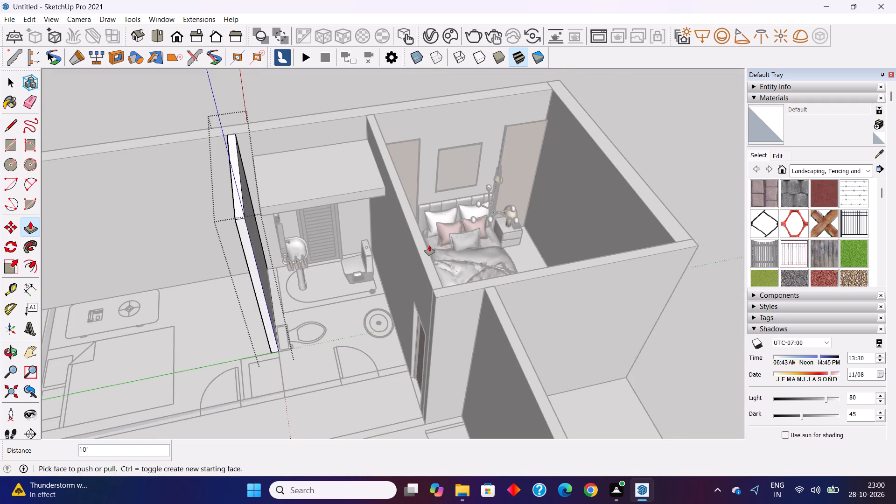
{"action": "key", "text": "space"}
{"action": "left_click", "coordinate": [188, 102]}
Open the powder room model for editing and flip the hanging towels along the component's green axis.
{"action": "middle_click_drag", "start_coordinate": [346, 225], "coordinate": [319, 193]}
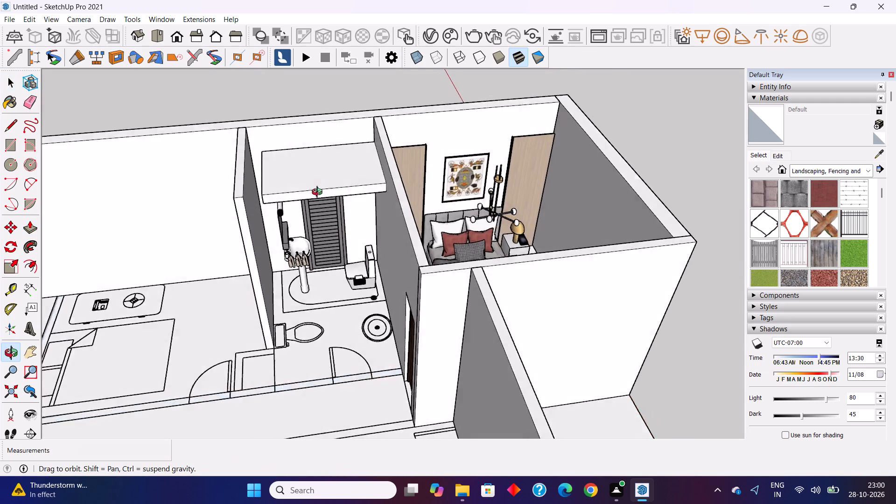
{"action": "middle_click_drag", "start_coordinate": [319, 193], "coordinate": [281, 175]}
{"action": "scroll", "coordinate": [289, 190], "scroll_direction": "up", "scroll_amount": 3}
{"action": "scroll", "coordinate": [294, 232], "scroll_direction": "up", "scroll_amount": 2}
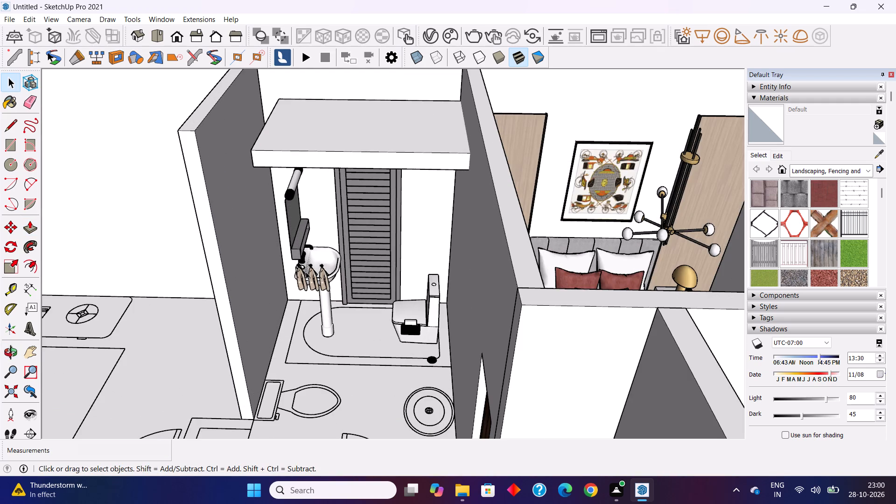
{"action": "double_click", "coordinate": [307, 272]}
{"action": "left_click", "coordinate": [307, 272]}
{"action": "middle_click_drag", "start_coordinate": [305, 271], "coordinate": [299, 266]}
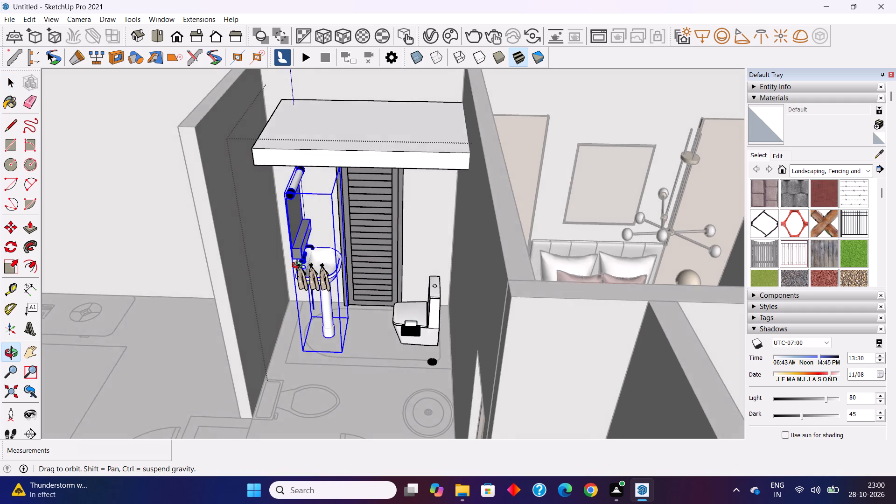
{"action": "middle_click_drag", "start_coordinate": [299, 266], "coordinate": [296, 304]}
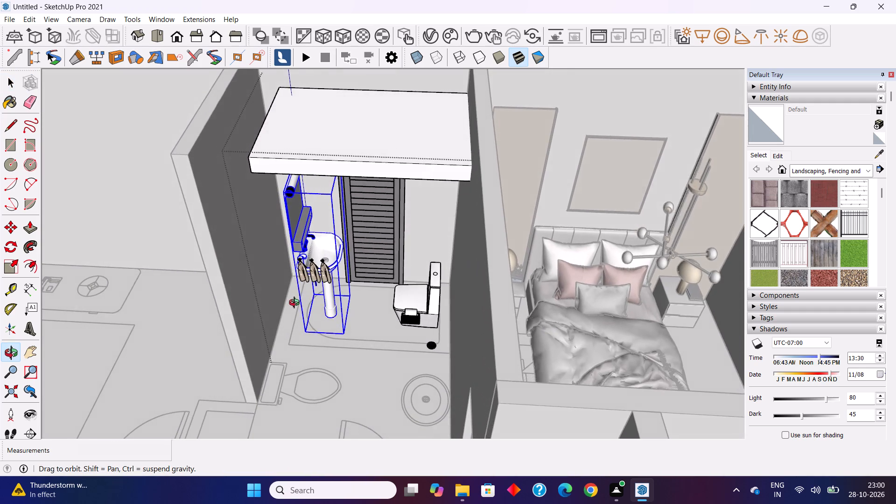
{"action": "middle_click_drag", "start_coordinate": [296, 304], "coordinate": [296, 304]}
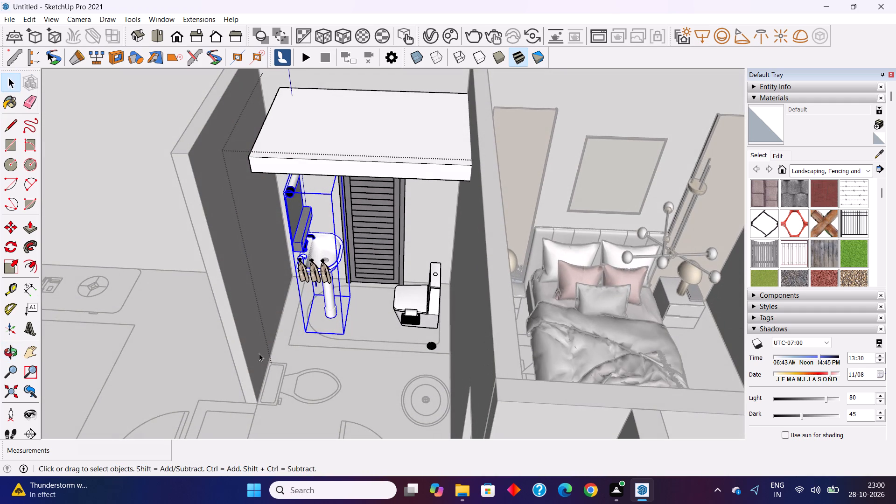
{"action": "scroll", "coordinate": [311, 301], "scroll_direction": "down", "scroll_amount": 2}
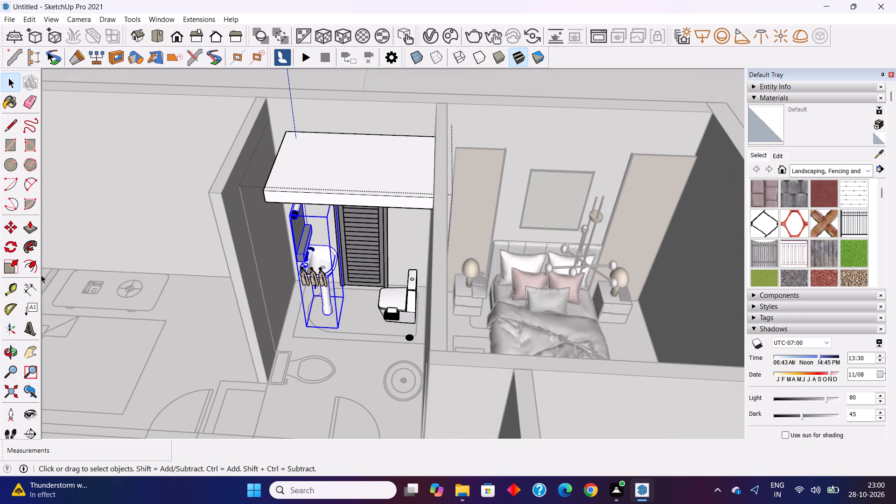
{"action": "right_click", "coordinate": [321, 274]}
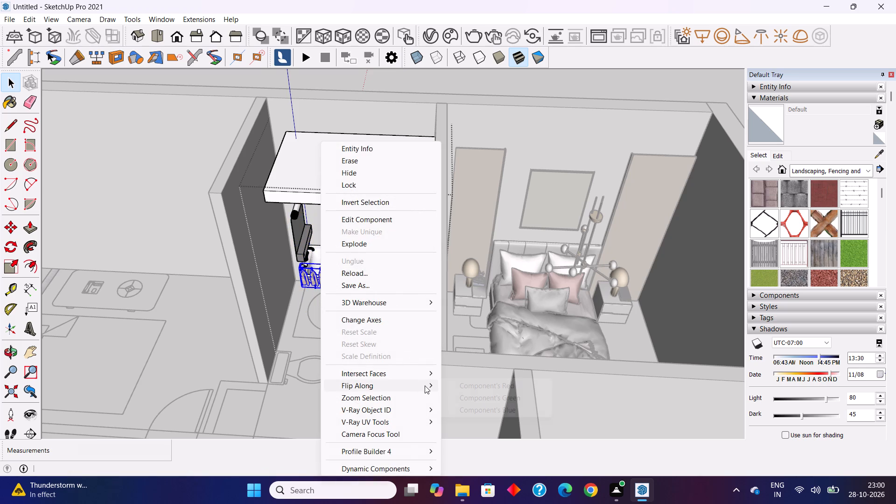
{"action": "left_click", "coordinate": [487, 396]}
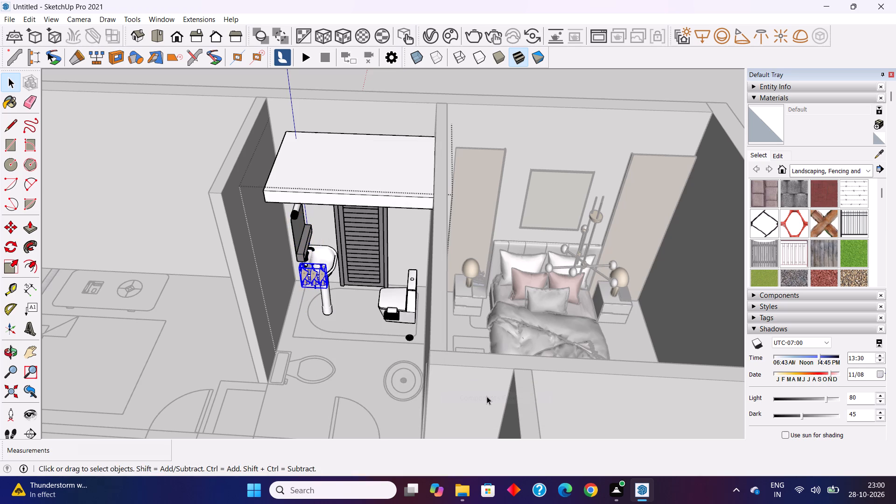
Flip the pedestal basin and mirror unit along the component's red axis.
{"action": "scroll", "coordinate": [313, 234], "scroll_direction": "up", "scroll_amount": 5}
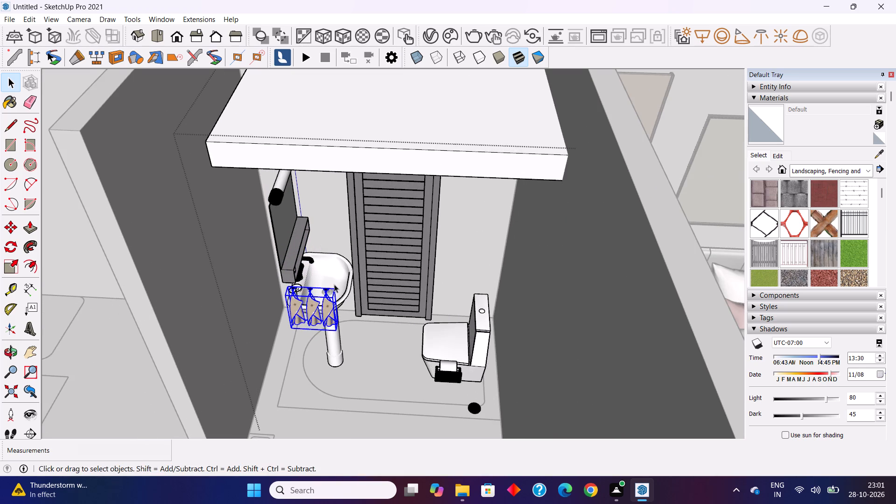
{"action": "right_click", "coordinate": [336, 283]}
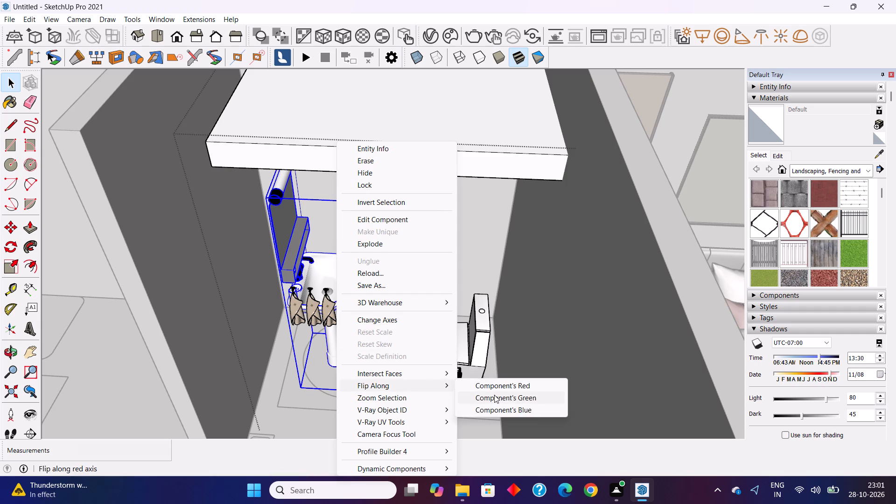
{"action": "left_click", "coordinate": [499, 388]}
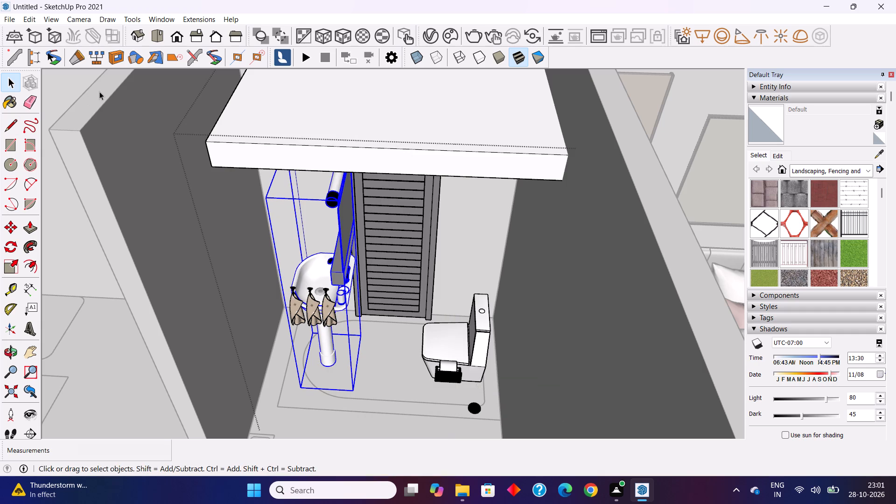
Move the basin and mirror unit away from the louvred door, out toward the toilet symbol on the floor plan.
{"action": "scroll", "coordinate": [354, 237], "scroll_direction": "down", "scroll_amount": 5}
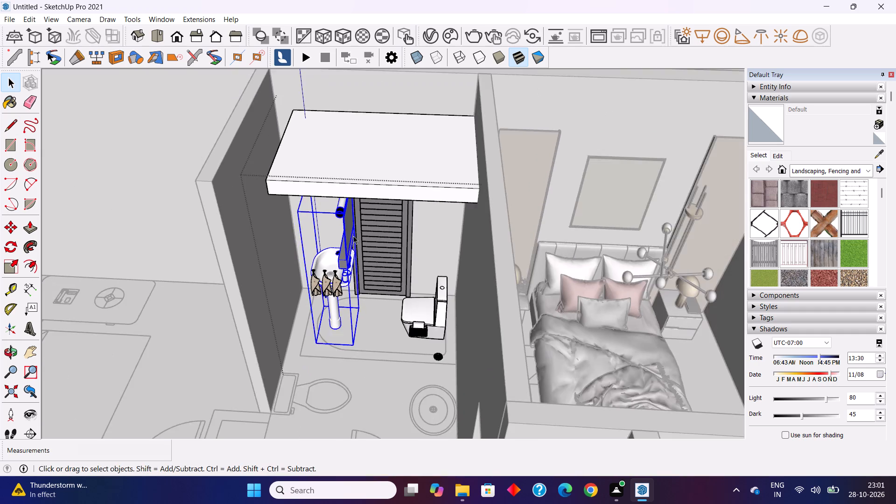
{"action": "scroll", "coordinate": [353, 236], "scroll_direction": "down", "scroll_amount": 2}
{"action": "middle_click_drag", "start_coordinate": [365, 312], "coordinate": [500, 308]}
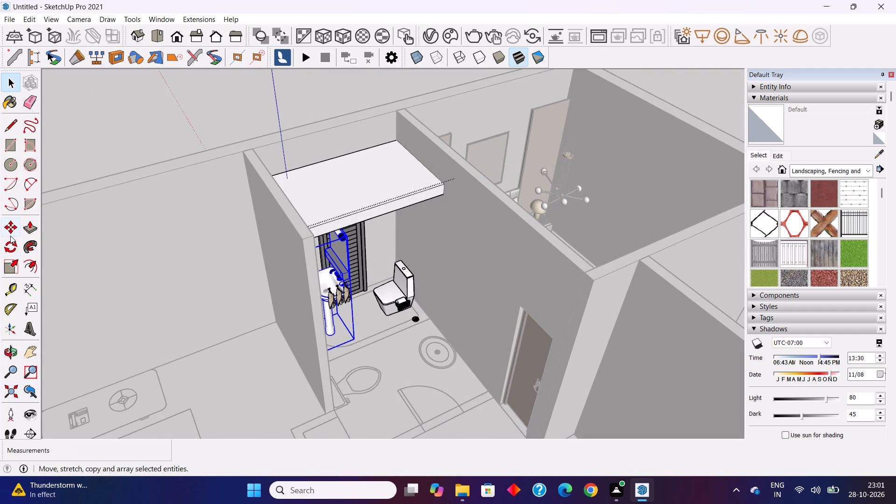
{"action": "left_click", "coordinate": [12, 232]}
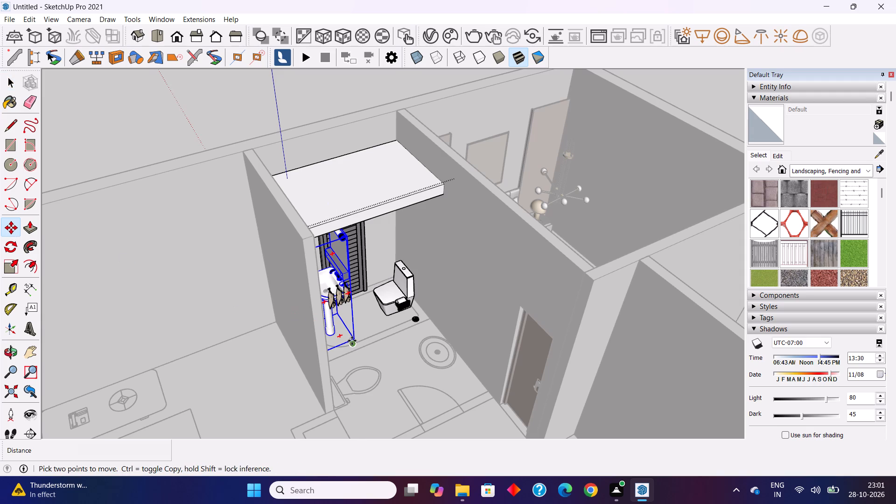
{"action": "left_click", "coordinate": [355, 335]}
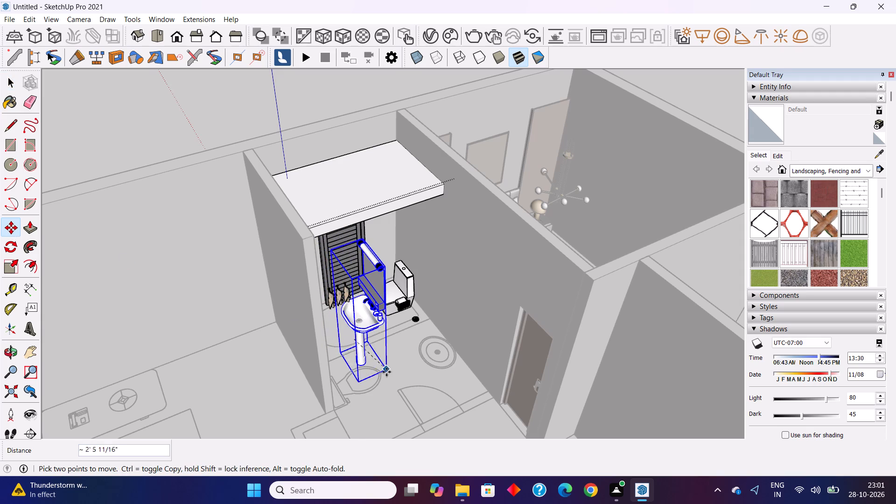
{"action": "left_click", "coordinate": [387, 399]}
Move the basin and mirror unit about 3' 11 3/8" along the green axis to the bedroom partition wall, at the plan's round basin symbol.
{"action": "middle_click_drag", "start_coordinate": [408, 392], "coordinate": [498, 310]}
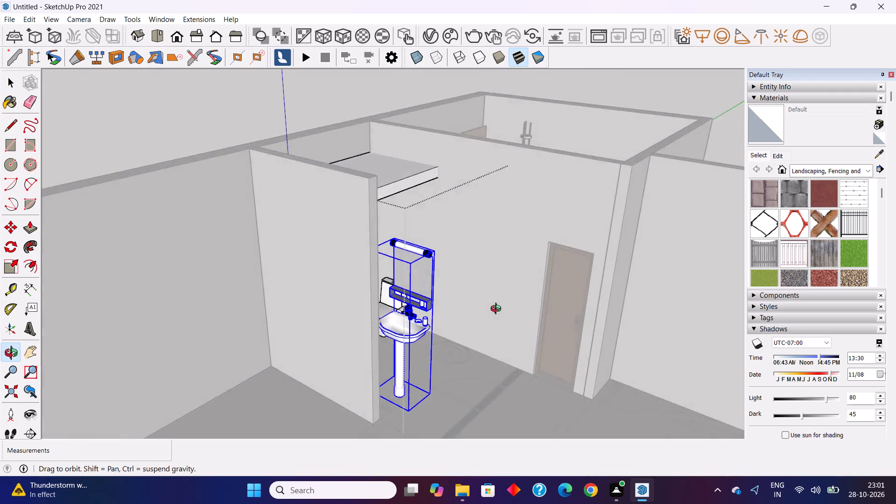
{"action": "middle_click_drag", "start_coordinate": [498, 310], "coordinate": [483, 288]}
{"action": "scroll", "coordinate": [427, 400], "scroll_direction": "up", "scroll_amount": 3}
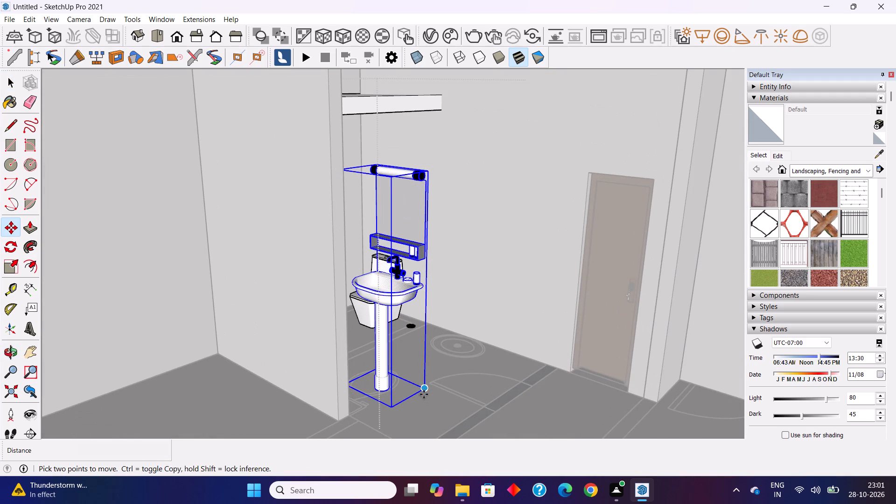
{"action": "left_click", "coordinate": [425, 393]}
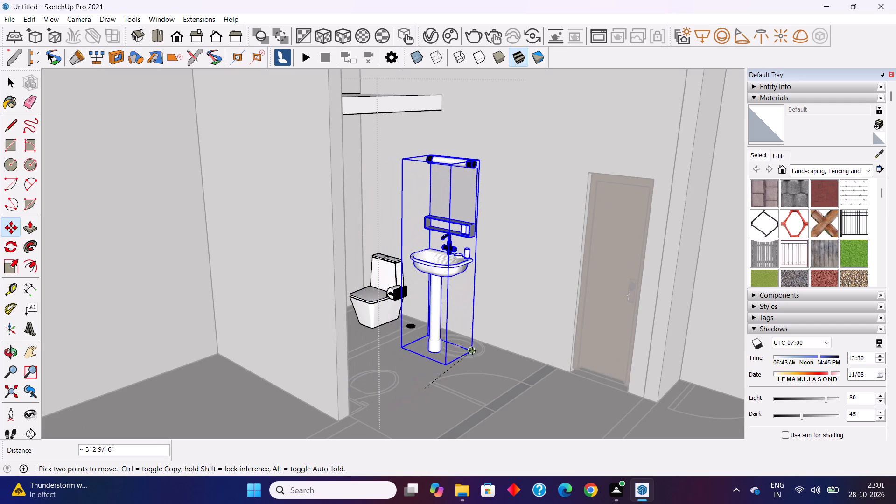
{"action": "left_click", "coordinate": [504, 352]}
{"action": "middle_click_drag", "start_coordinate": [442, 359], "coordinate": [499, 313]}
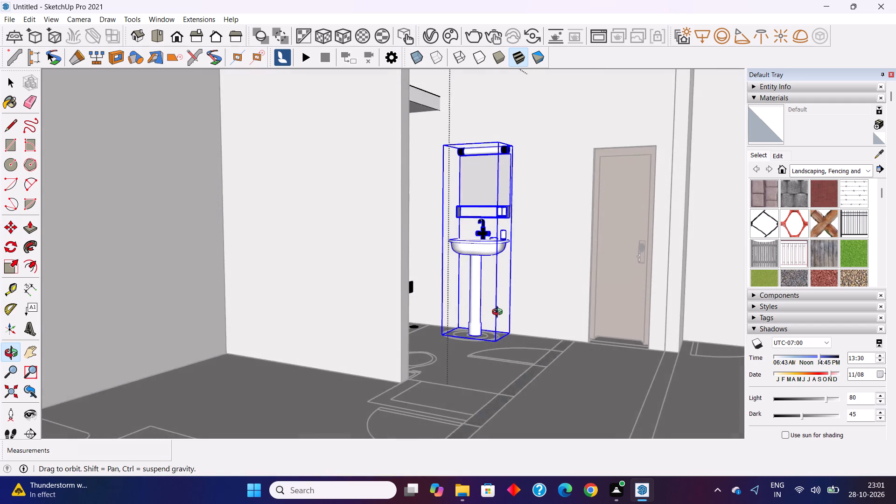
{"action": "middle_click_drag", "start_coordinate": [499, 313], "coordinate": [372, 378]}
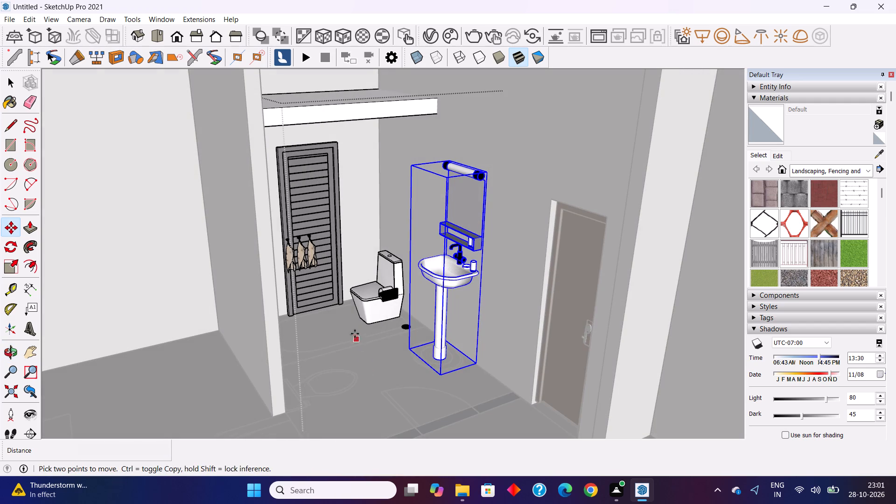
Delete the three hanging towels and their hooks inside the powder room model.
{"action": "scroll", "coordinate": [351, 310], "scroll_direction": "up", "scroll_amount": 3}
{"action": "key", "text": "Escape"}
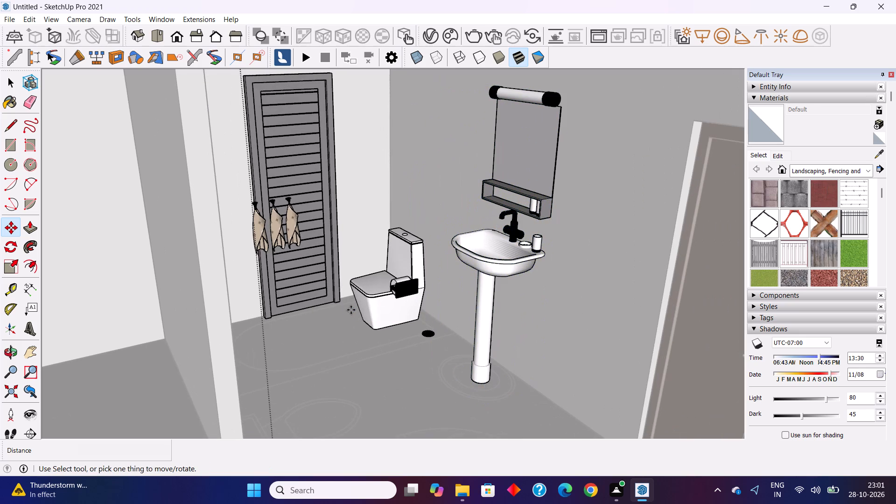
{"action": "key", "text": "Escape"}
{"action": "key", "text": "space"}
{"action": "key", "text": "Escape"}
{"action": "scroll", "coordinate": [287, 217], "scroll_direction": "up", "scroll_amount": 3}
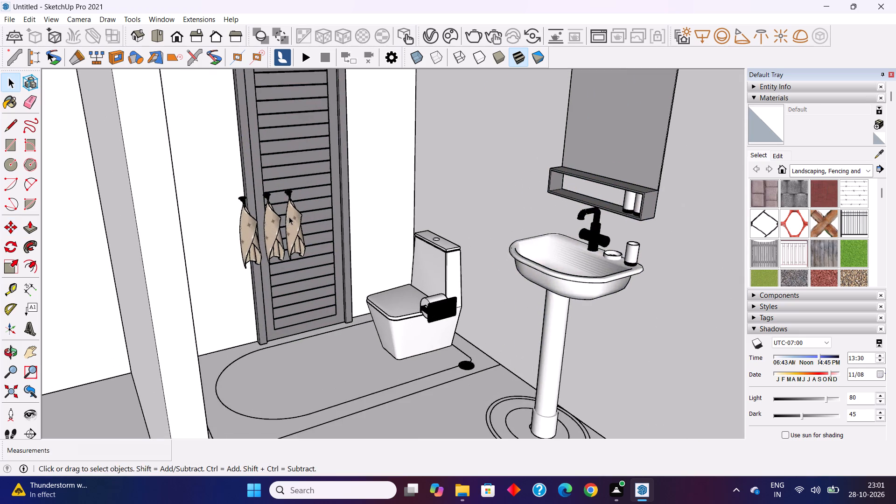
{"action": "scroll", "coordinate": [289, 217], "scroll_direction": "up", "scroll_amount": 5}
{"action": "left_click", "coordinate": [295, 219]}
{"action": "double_click", "coordinate": [296, 218]}
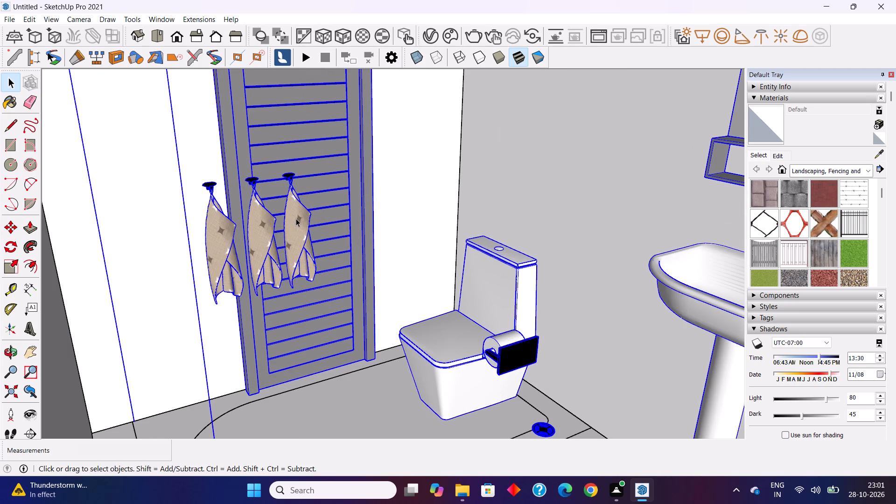
{"action": "left_click", "coordinate": [296, 218]}
{"action": "middle_click_drag", "start_coordinate": [294, 233], "coordinate": [222, 295]}
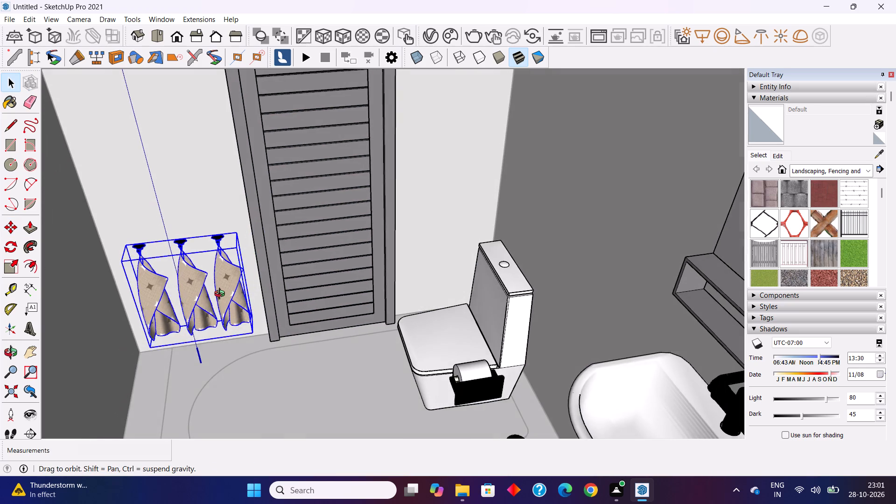
{"action": "middle_click_drag", "start_coordinate": [222, 295], "coordinate": [224, 293]}
{"action": "key", "text": "Delete"}
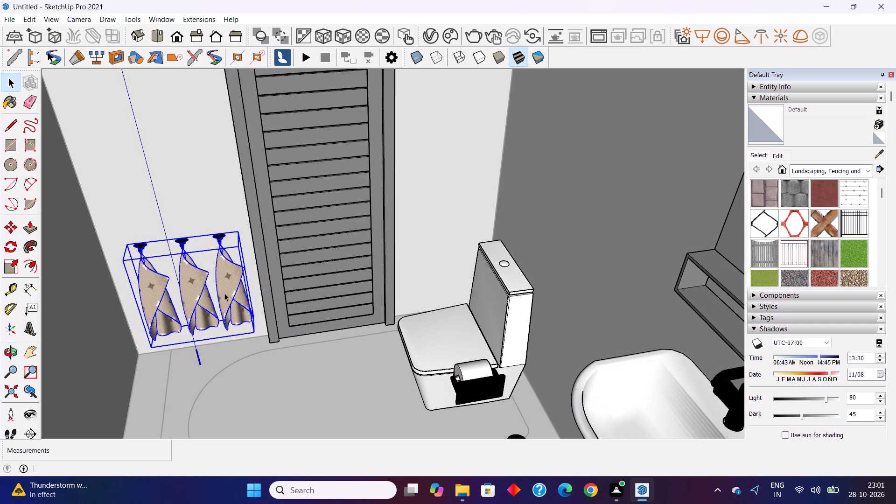
Flip the toilet along the component's red axis.
{"action": "scroll", "coordinate": [224, 293], "scroll_direction": "down", "scroll_amount": 7}
{"action": "middle_click_drag", "start_coordinate": [374, 334], "coordinate": [401, 306]}
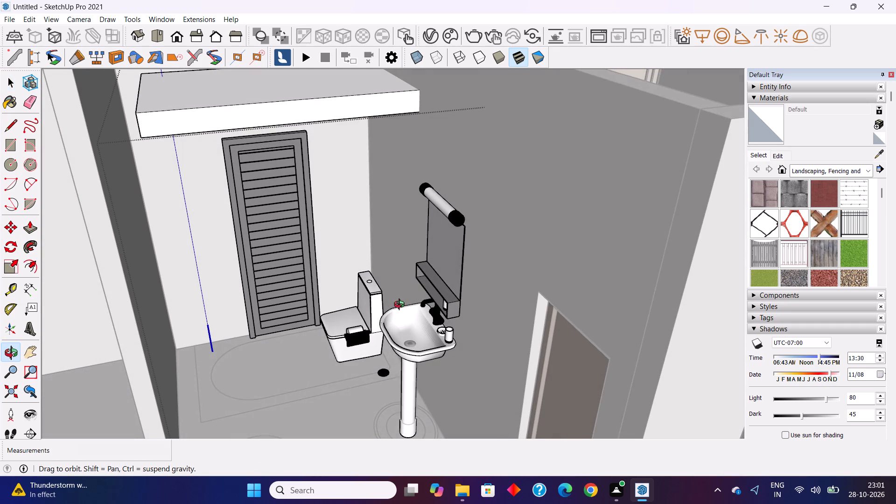
{"action": "middle_click_drag", "start_coordinate": [401, 306], "coordinate": [402, 306]}
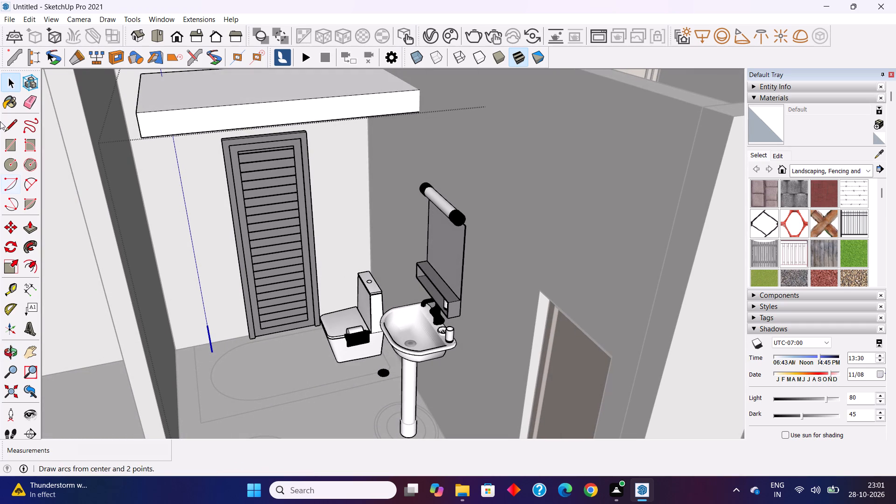
{"action": "scroll", "coordinate": [277, 206], "scroll_direction": "down", "scroll_amount": 4}
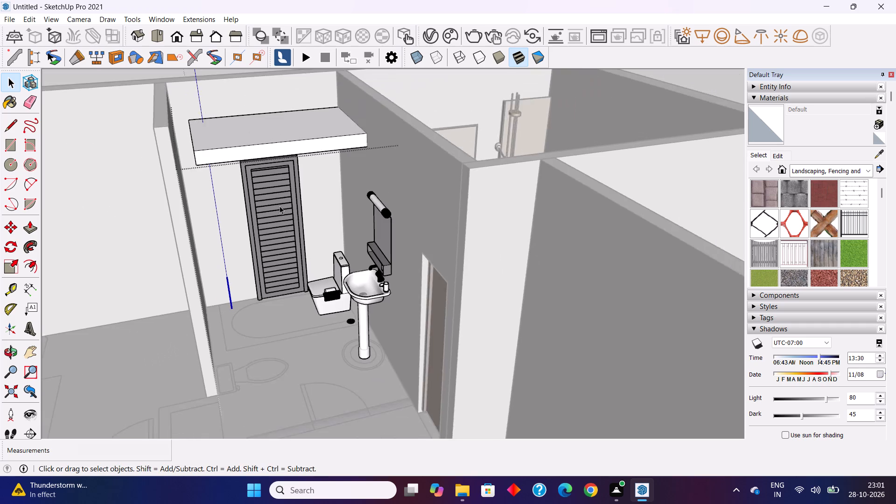
{"action": "scroll", "coordinate": [280, 206], "scroll_direction": "down", "scroll_amount": 3}
{"action": "middle_click_drag", "start_coordinate": [301, 317], "coordinate": [308, 347]}
{"action": "scroll", "coordinate": [307, 254], "scroll_direction": "up", "scroll_amount": 2}
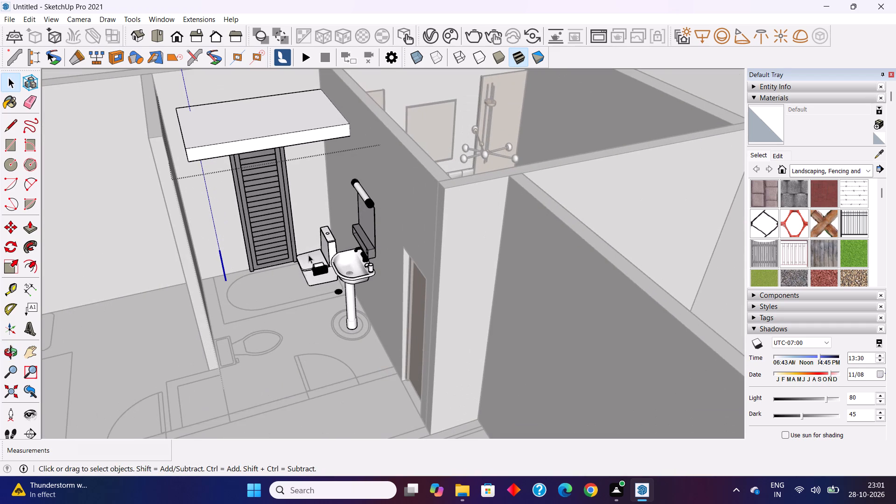
{"action": "left_click", "coordinate": [313, 262]}
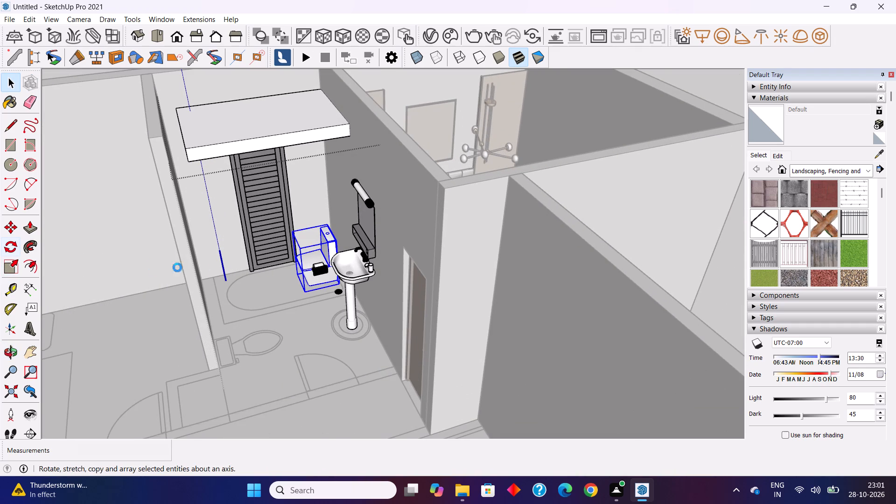
{"action": "right_click", "coordinate": [305, 270]}
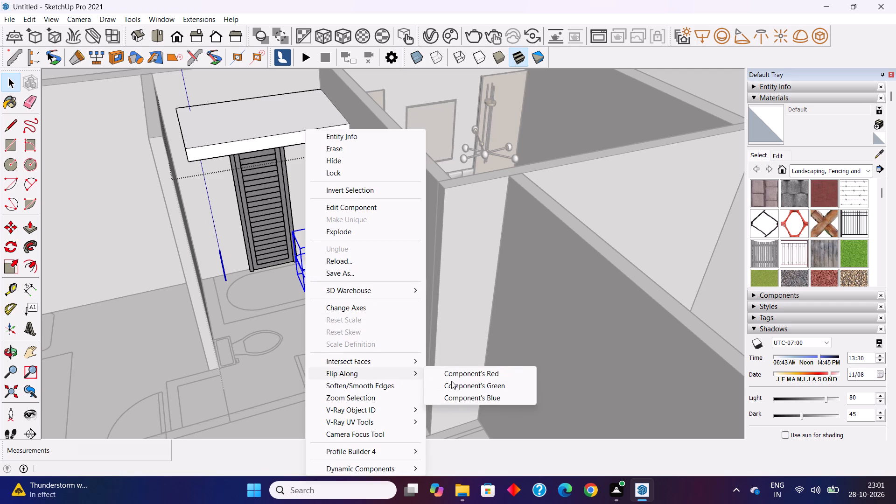
{"action": "left_click", "coordinate": [466, 376]}
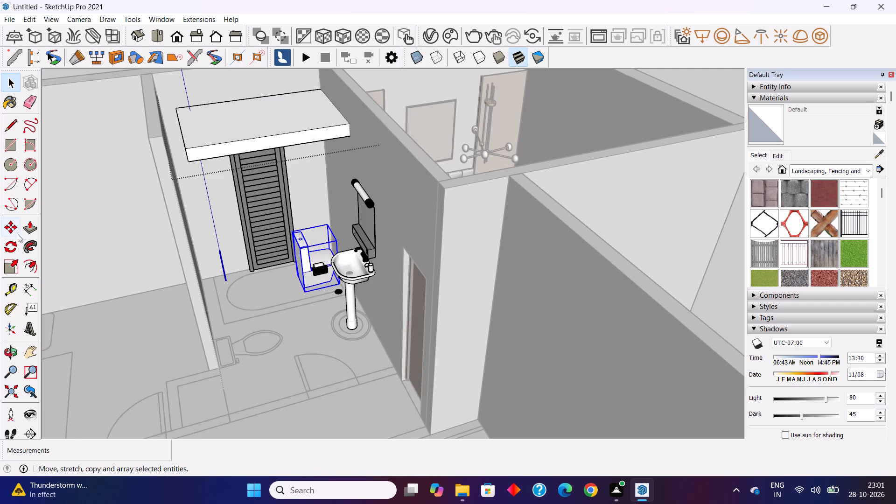
Move the toilet across to the opposite side wall, and along the red axis to the toilet symbol on the floor plan.
{"action": "left_click", "coordinate": [14, 229]}
{"action": "left_click", "coordinate": [306, 293]}
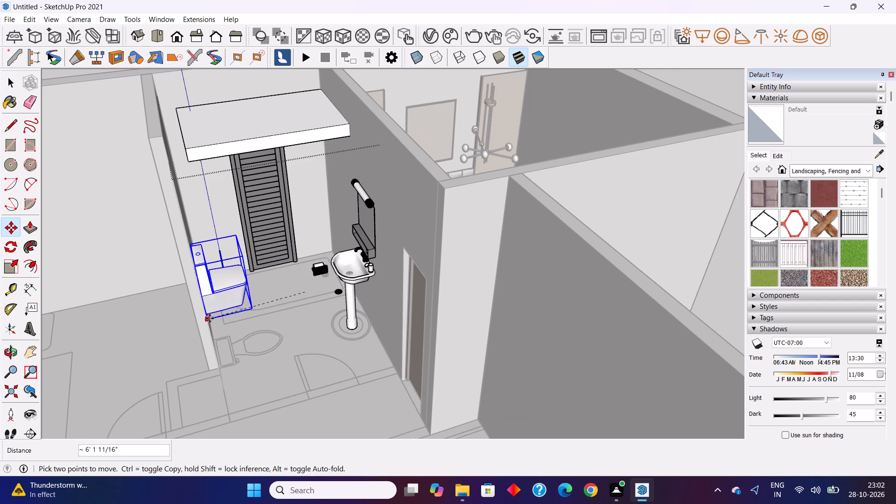
{"action": "middle_click_drag", "start_coordinate": [211, 318], "coordinate": [112, 301]}
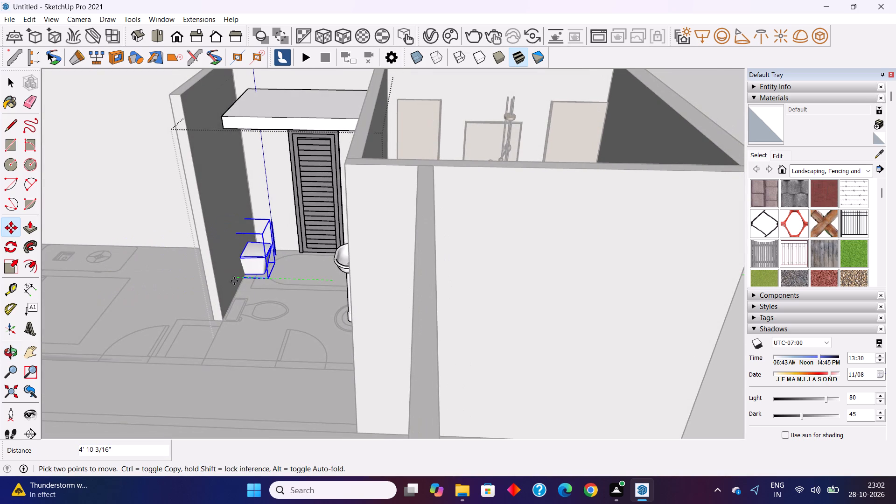
{"action": "left_click", "coordinate": [241, 282]}
{"action": "scroll", "coordinate": [246, 283], "scroll_direction": "up", "scroll_amount": 3}
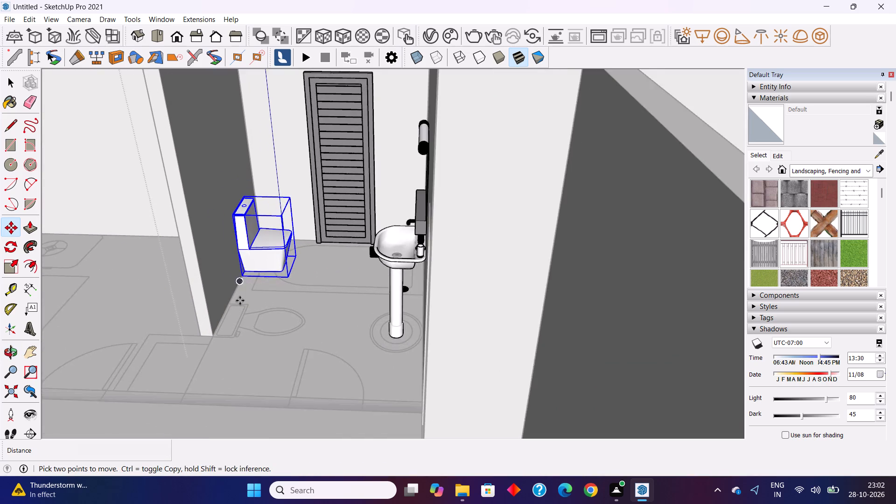
{"action": "scroll", "coordinate": [238, 304], "scroll_direction": "up", "scroll_amount": 5}
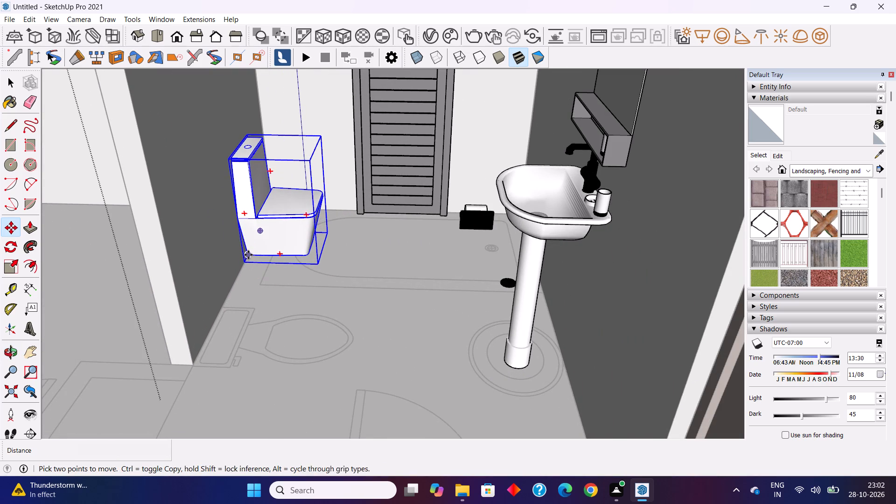
{"action": "left_click", "coordinate": [248, 255]}
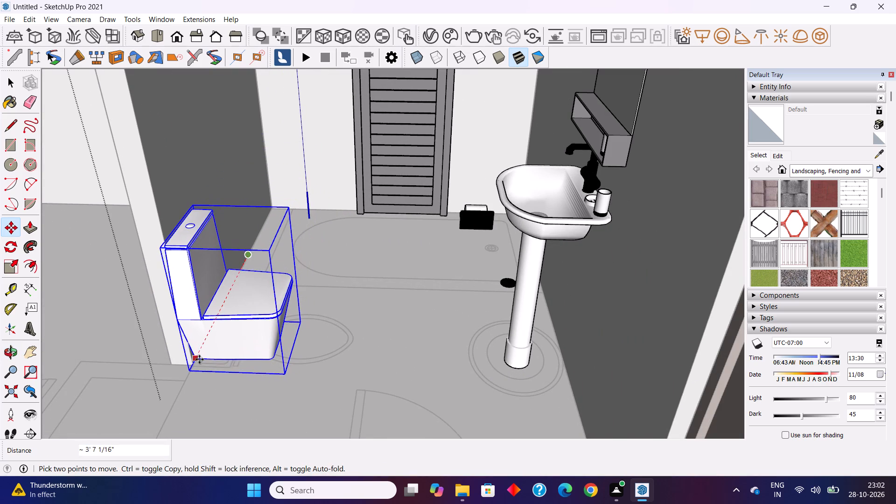
{"action": "left_click", "coordinate": [195, 367]}
Shift the toilet back along the red axis about 4 1/8" to the wall's end corner, plus another 3" inward, and close the powder room model.
{"action": "middle_click_drag", "start_coordinate": [219, 356], "coordinate": [393, 309]}
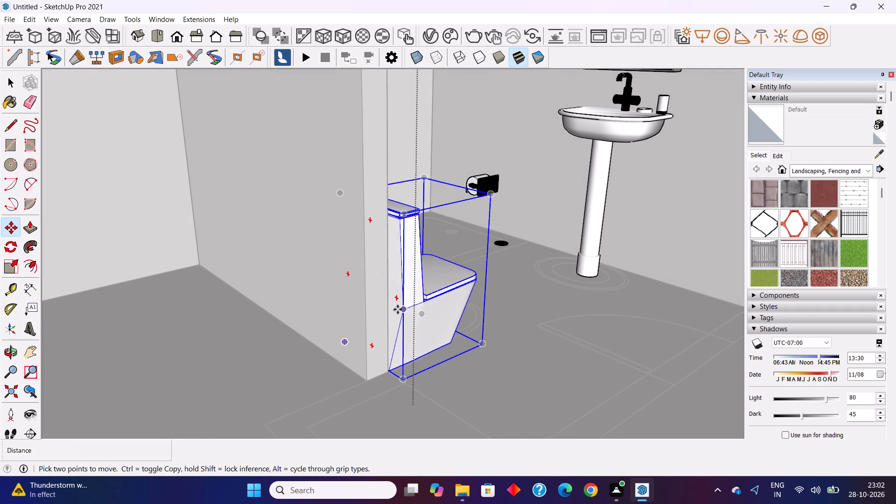
{"action": "middle_click_drag", "start_coordinate": [390, 310], "coordinate": [385, 309]}
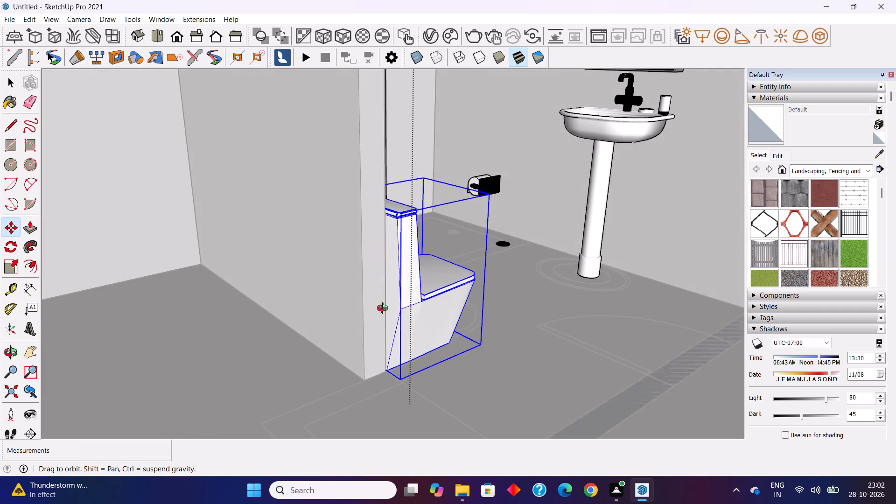
{"action": "middle_click_drag", "start_coordinate": [385, 309], "coordinate": [105, 356]}
{"action": "scroll", "coordinate": [208, 324], "scroll_direction": "up", "scroll_amount": 3}
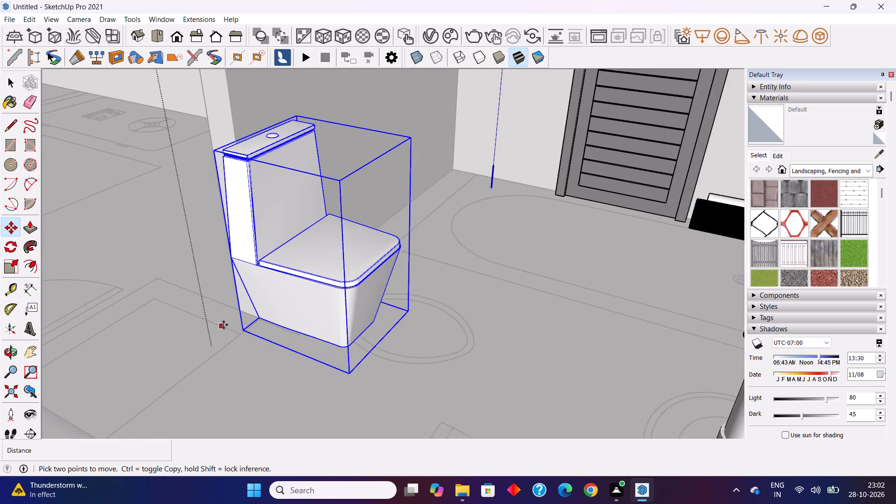
{"action": "scroll", "coordinate": [238, 324], "scroll_direction": "up", "scroll_amount": 5}
{"action": "left_click", "coordinate": [243, 338]}
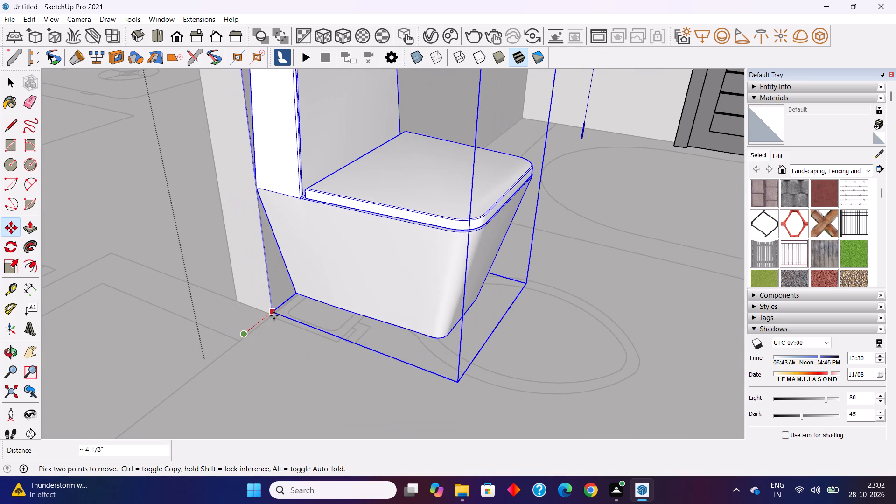
{"action": "left_click", "coordinate": [274, 315]}
{"action": "scroll", "coordinate": [280, 343], "scroll_direction": "down", "scroll_amount": 3}
{"action": "scroll", "coordinate": [287, 330], "scroll_direction": "up", "scroll_amount": 2}
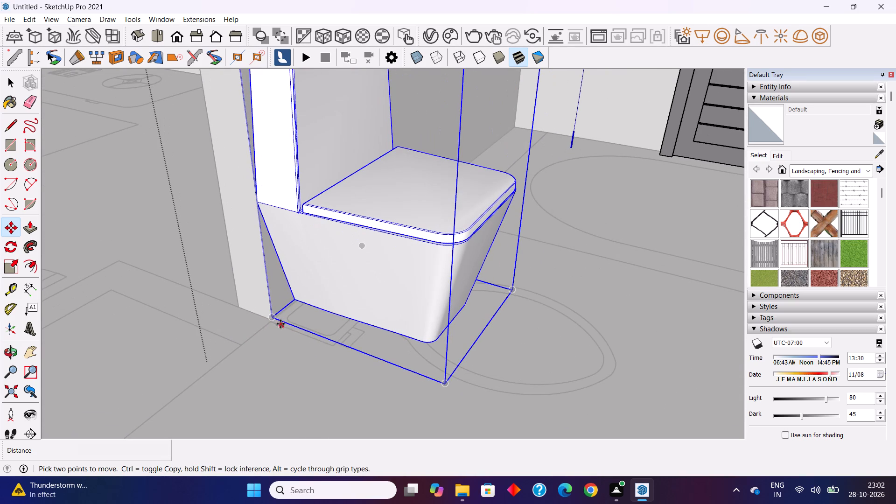
{"action": "left_click", "coordinate": [273, 315]}
{"action": "left_click", "coordinate": [289, 304]}
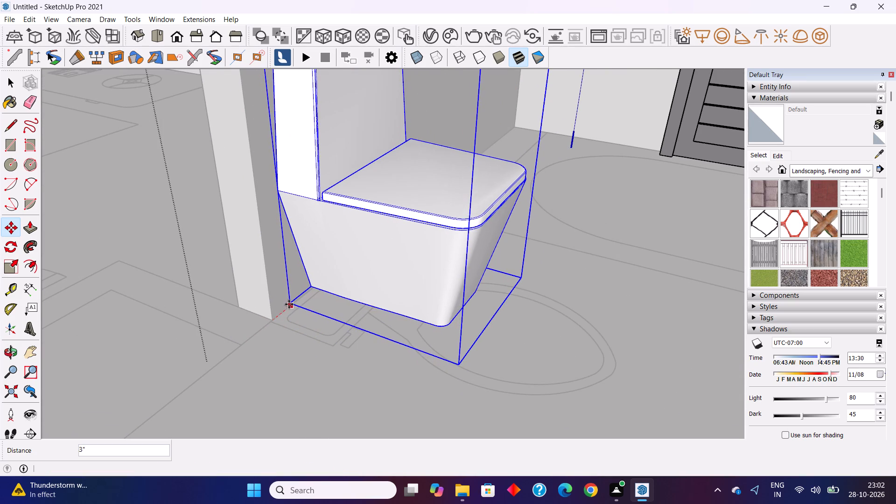
{"action": "scroll", "coordinate": [283, 336], "scroll_direction": "down", "scroll_amount": 13}
{"action": "middle_click_drag", "start_coordinate": [337, 299], "coordinate": [411, 327]}
{"action": "key", "text": "space"}
{"action": "scroll", "coordinate": [390, 310], "scroll_direction": "down", "scroll_amount": 20}
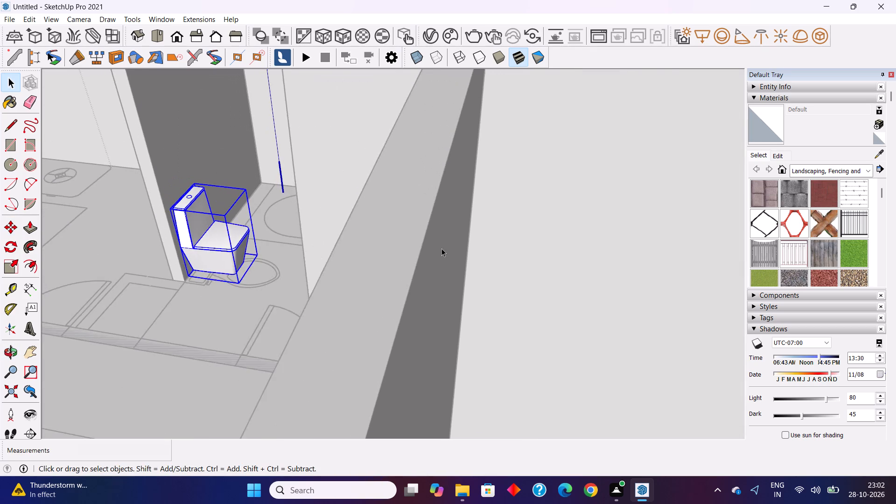
{"action": "scroll", "coordinate": [441, 248], "scroll_direction": "down", "scroll_amount": 20}
{"action": "scroll", "coordinate": [441, 248], "scroll_direction": "down", "scroll_amount": 5}
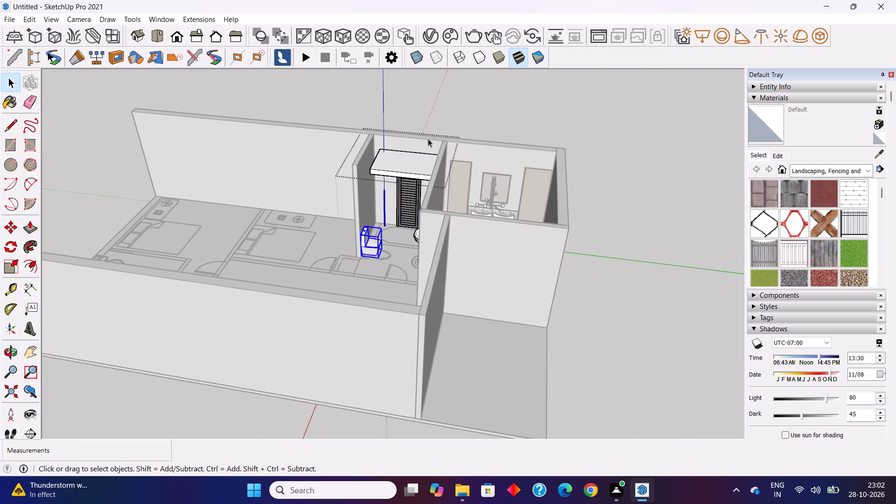
{"action": "left_click", "coordinate": [440, 89]}
Reopen the powder room model for editing and delete the louvred door together with the blank panel behind it.
{"action": "middle_click_drag", "start_coordinate": [418, 178], "coordinate": [514, 141]}
{"action": "scroll", "coordinate": [411, 177], "scroll_direction": "up", "scroll_amount": 4}
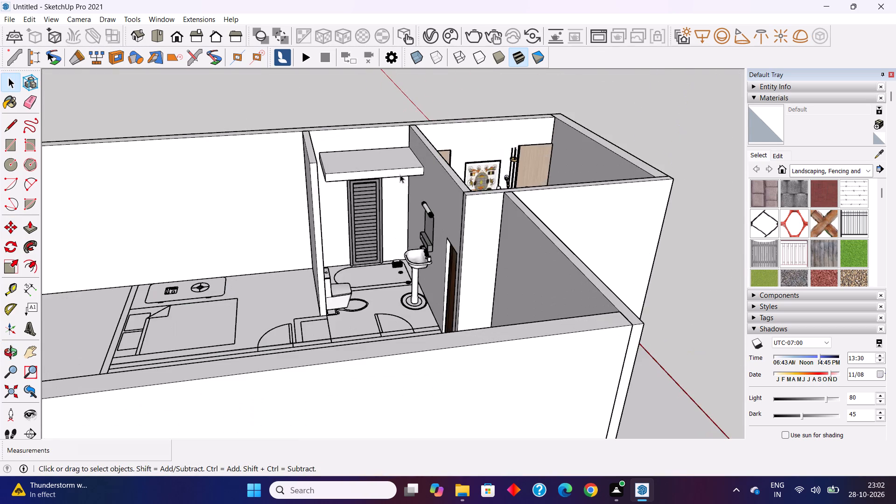
{"action": "scroll", "coordinate": [383, 170], "scroll_direction": "up", "scroll_amount": 10}
{"action": "left_click", "coordinate": [355, 266]}
{"action": "double_click", "coordinate": [355, 266]}
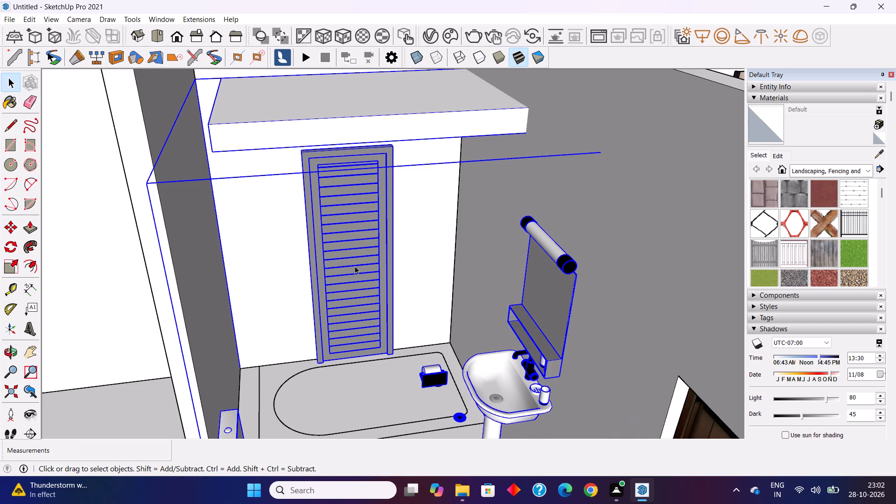
{"action": "left_click", "coordinate": [355, 266]}
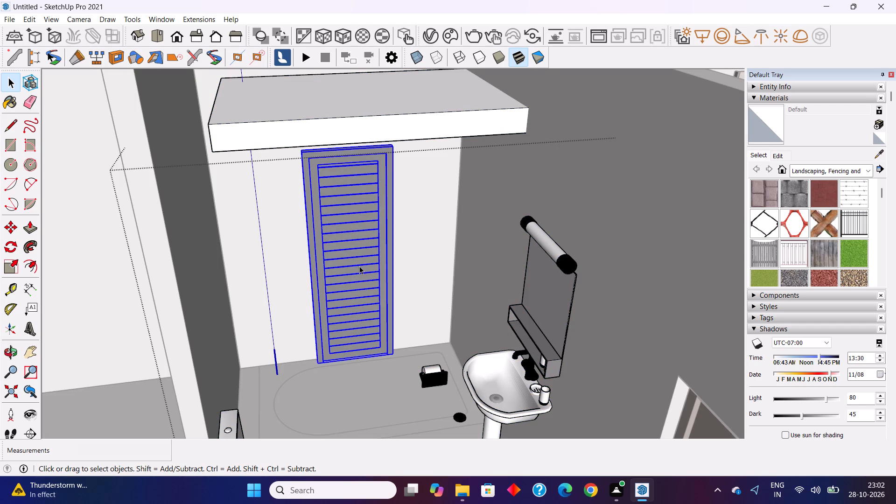
{"action": "key", "text": "Delete"}
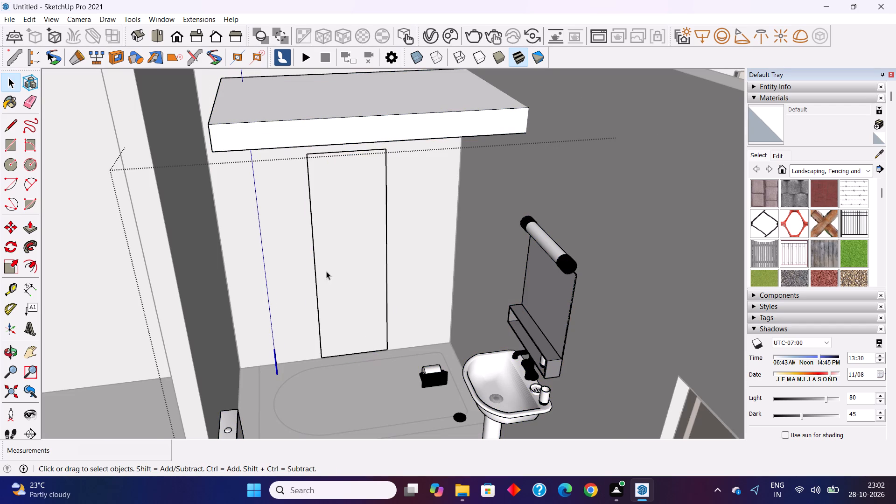
{"action": "scroll", "coordinate": [325, 271], "scroll_direction": "down", "scroll_amount": 4}
{"action": "left_click", "coordinate": [317, 260]}
{"action": "key", "text": "Delete"}
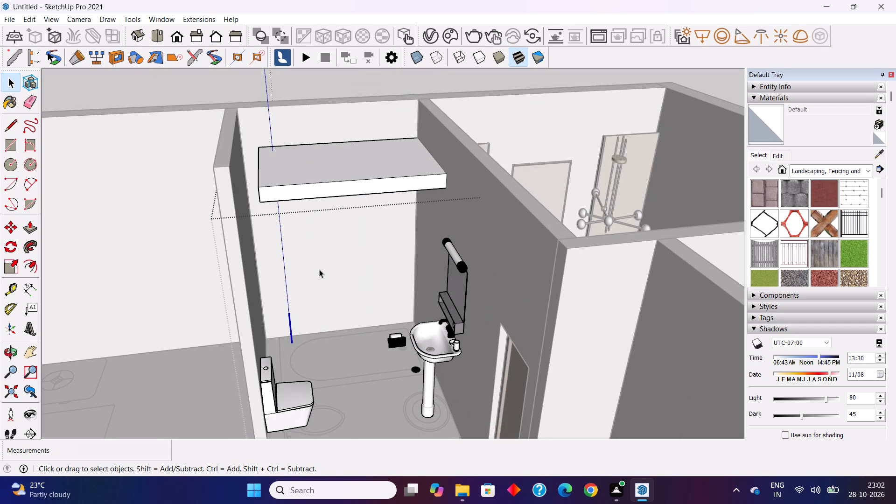
Delete the ceiling slab hanging above the bathroom.
{"action": "middle_click_drag", "start_coordinate": [339, 281], "coordinate": [335, 308]}
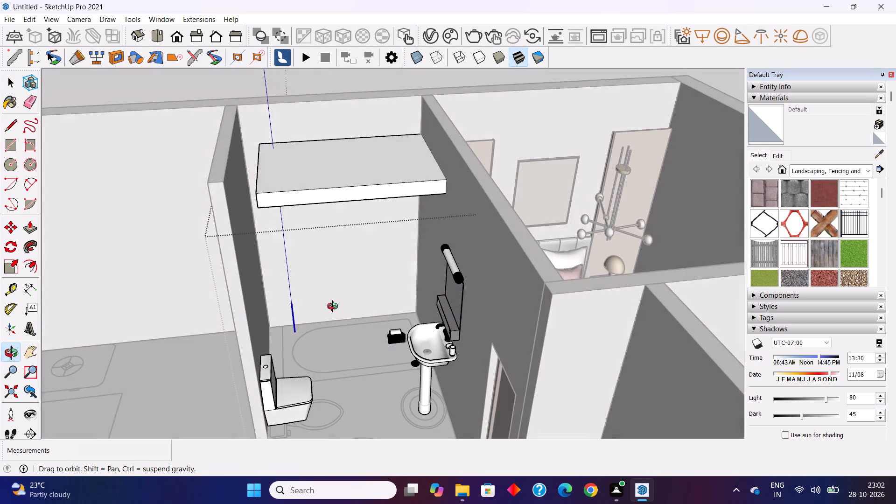
{"action": "middle_click_drag", "start_coordinate": [335, 308], "coordinate": [338, 311]}
{"action": "left_click", "coordinate": [329, 187]}
{"action": "key", "text": "Delete"}
Delete the six small ceiling spotlights floating above the bathroom and close the powder room model.
{"action": "scroll", "coordinate": [337, 210], "scroll_direction": "down", "scroll_amount": 1}
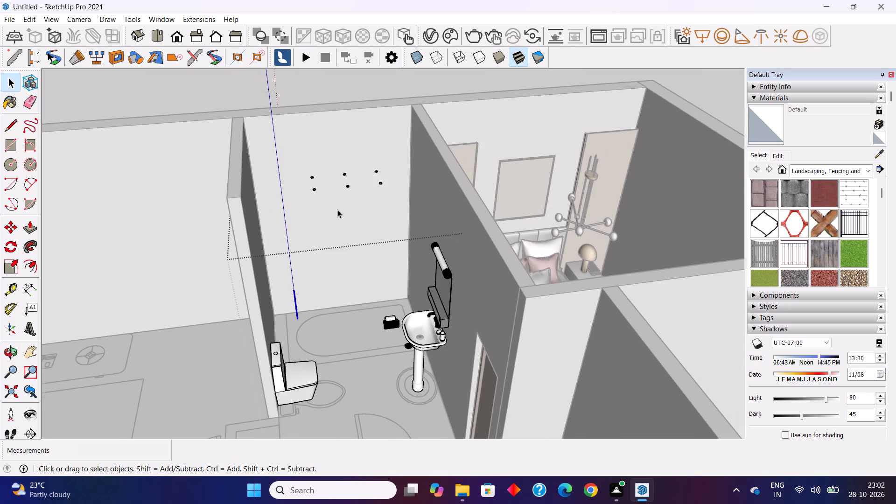
{"action": "scroll", "coordinate": [351, 169], "scroll_direction": "up", "scroll_amount": 3}
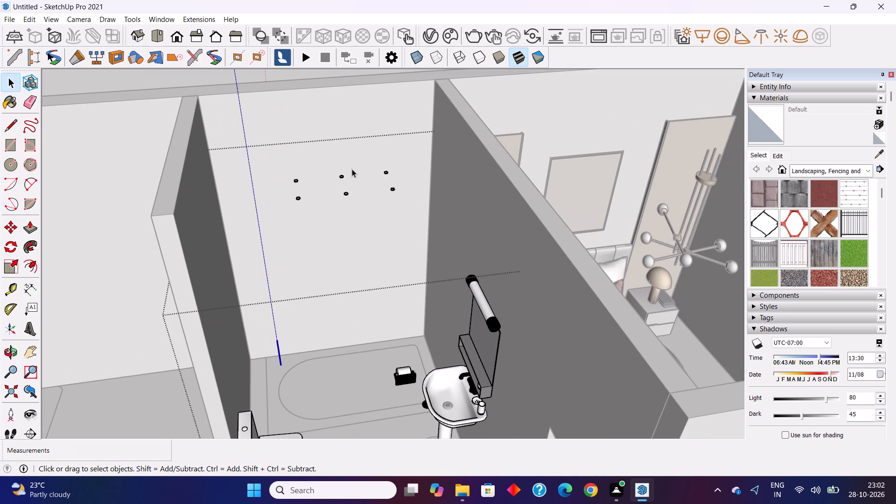
{"action": "left_click", "coordinate": [346, 195]}
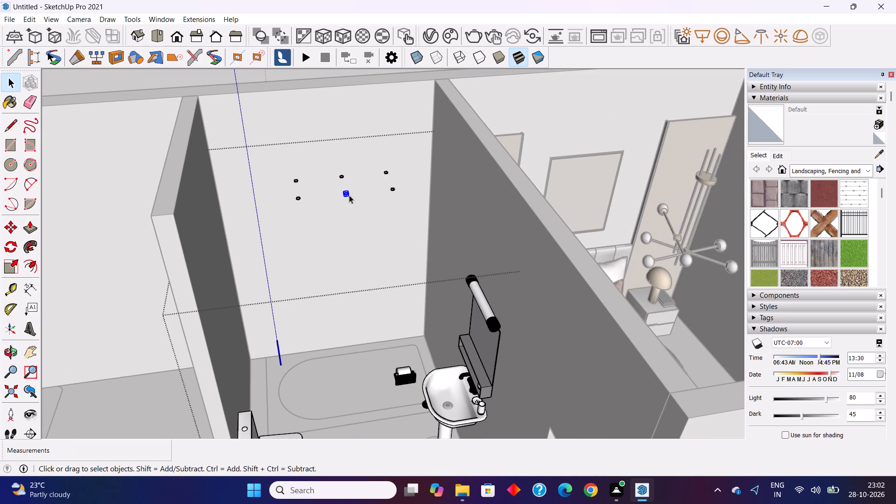
{"action": "key", "text": "Delete"}
{"action": "left_click", "coordinate": [298, 198]}
{"action": "key", "text": "Delete"}
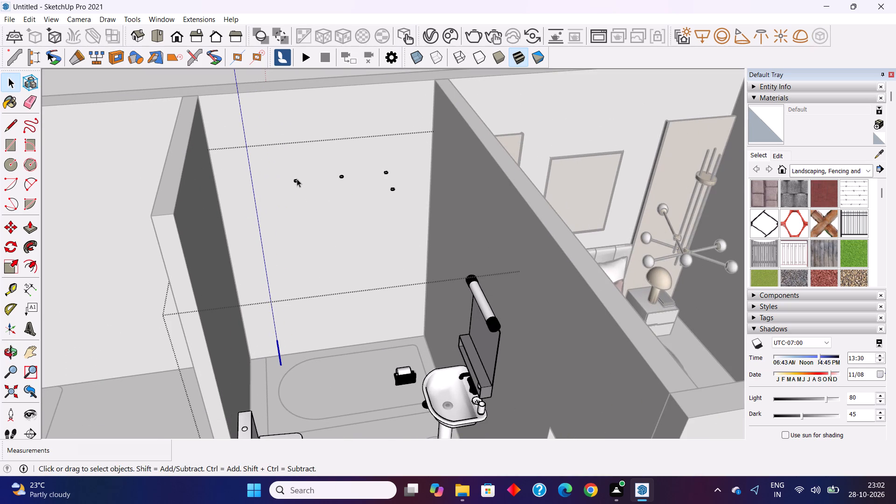
{"action": "left_click", "coordinate": [296, 179]}
{"action": "key", "text": "Delete"}
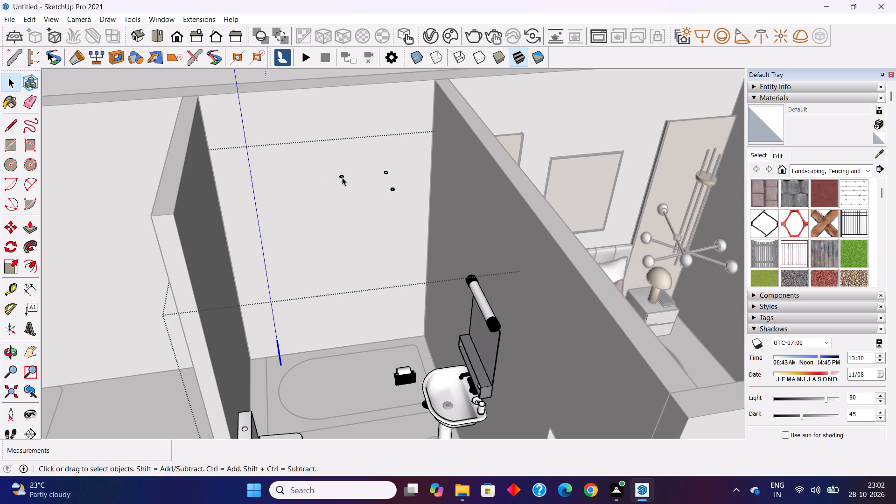
{"action": "left_click", "coordinate": [342, 177]}
{"action": "key", "text": "Delete"}
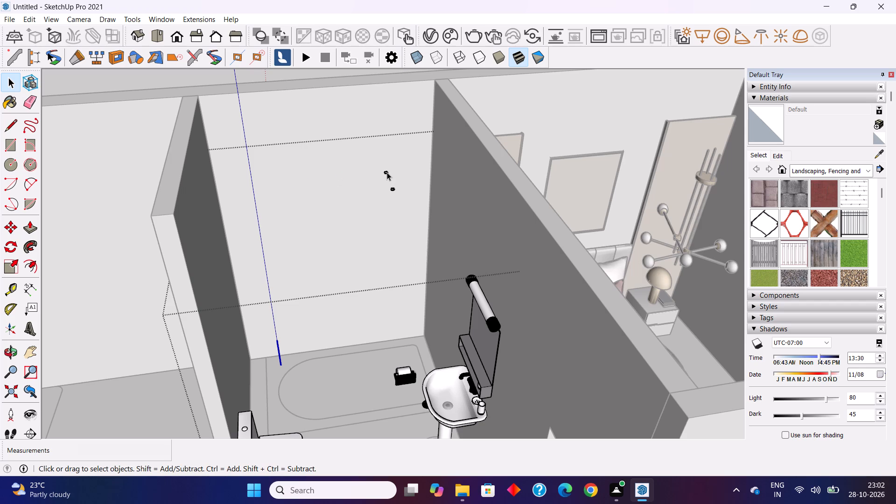
{"action": "left_click", "coordinate": [387, 172]}
{"action": "key", "text": "Delete"}
{"action": "left_click", "coordinate": [393, 189]}
{"action": "key", "text": "Delete"}
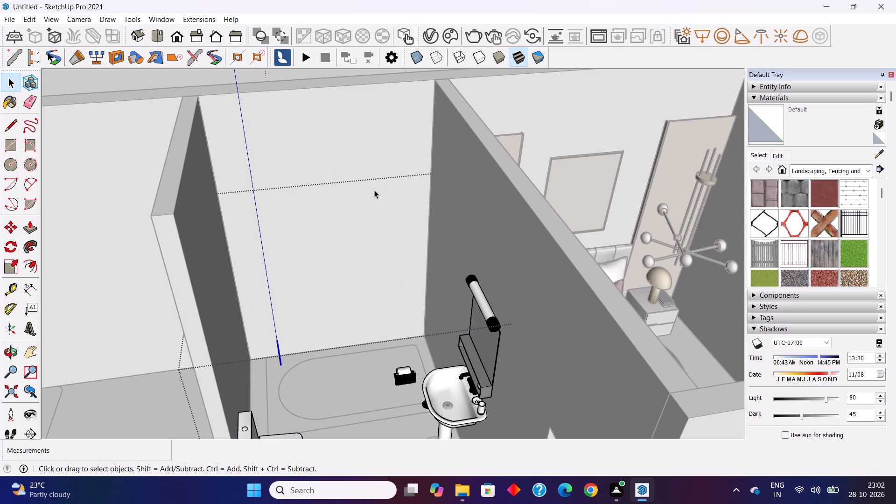
{"action": "scroll", "coordinate": [374, 190], "scroll_direction": "down", "scroll_amount": 10}
{"action": "left_click", "coordinate": [373, 107]}
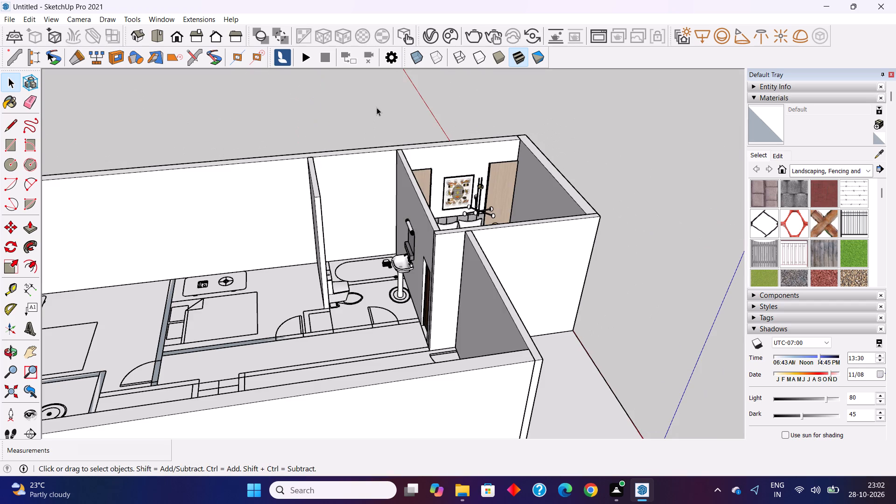
{"action": "left_click", "coordinate": [377, 107]}
Reopen the powder room model and delete the black paper holder in the bathtub corner and the round black floor drain, and close it.
{"action": "scroll", "coordinate": [383, 236], "scroll_direction": "up", "scroll_amount": 2}
{"action": "middle_click_drag", "start_coordinate": [383, 291], "coordinate": [495, 325]}
{"action": "scroll", "coordinate": [397, 265], "scroll_direction": "up", "scroll_amount": 1}
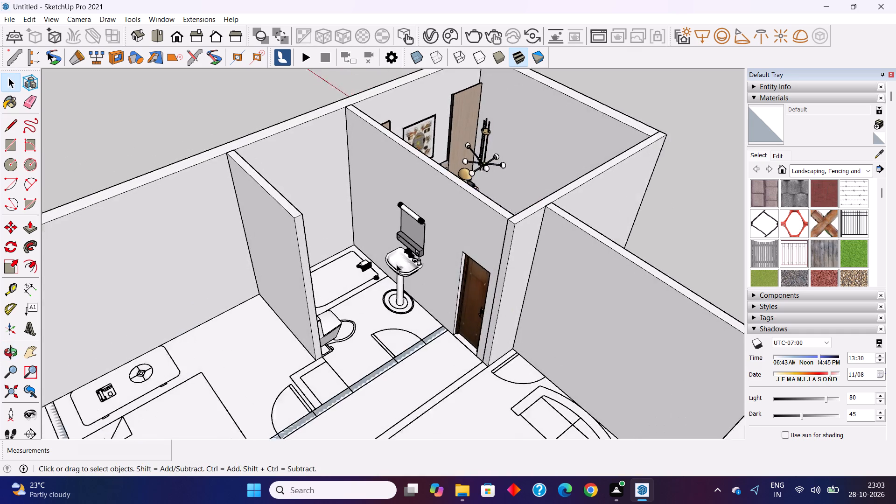
{"action": "scroll", "coordinate": [397, 265], "scroll_direction": "up", "scroll_amount": 9}
{"action": "middle_click_drag", "start_coordinate": [385, 275], "coordinate": [390, 176]}
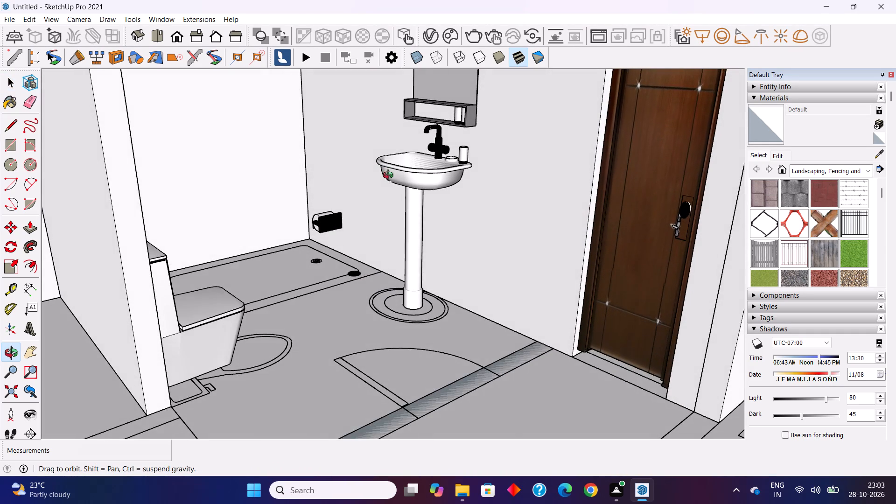
{"action": "middle_click_drag", "start_coordinate": [390, 176], "coordinate": [392, 177]}
{"action": "double_click", "coordinate": [335, 224]}
{"action": "left_click", "coordinate": [335, 224]}
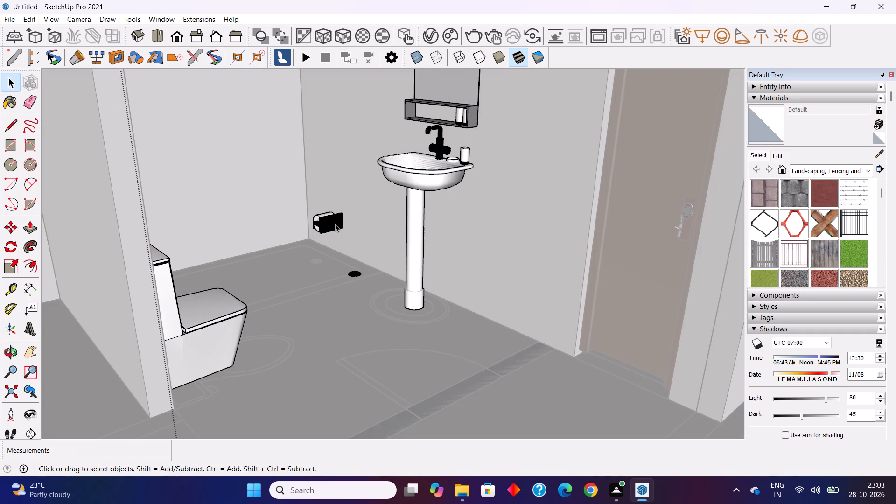
{"action": "key", "text": "Delete"}
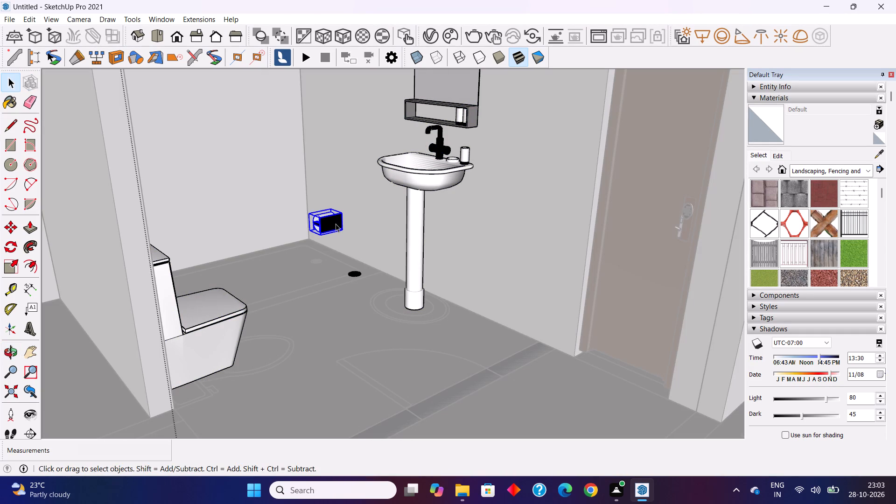
{"action": "left_click", "coordinate": [354, 273]}
{"action": "key", "text": "Delete"}
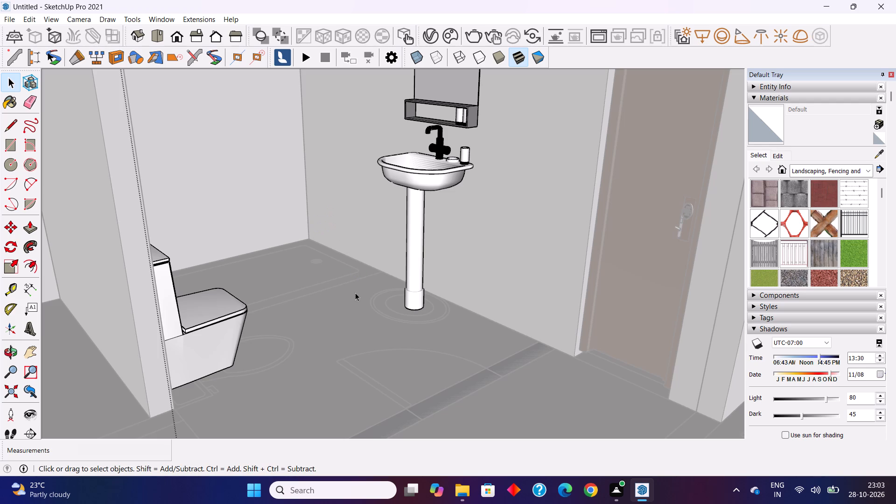
{"action": "key", "text": "Escape"}
{"action": "key", "text": "Escape"}
Check the bathtub area on the plan and look through the Downloads folder in File Explorer for a suitable fixture model.
{"action": "middle_click_drag", "start_coordinate": [352, 280], "coordinate": [362, 312]}
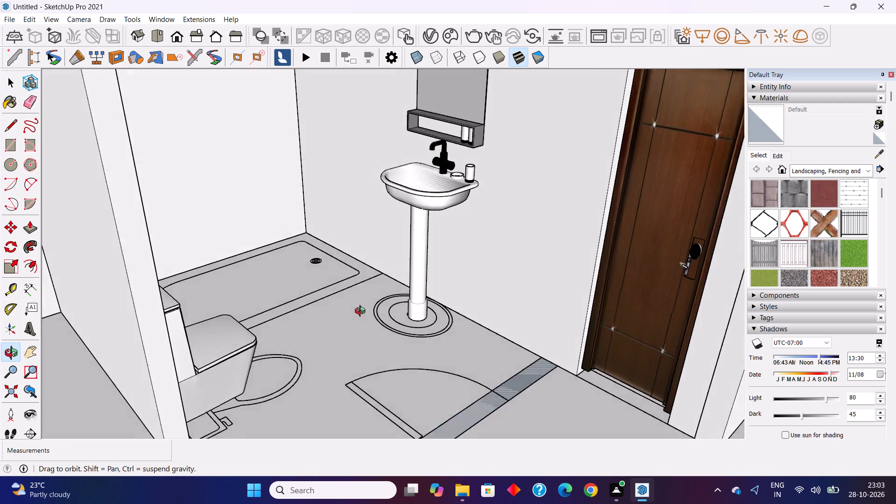
{"action": "middle_click_drag", "start_coordinate": [362, 312], "coordinate": [363, 408]}
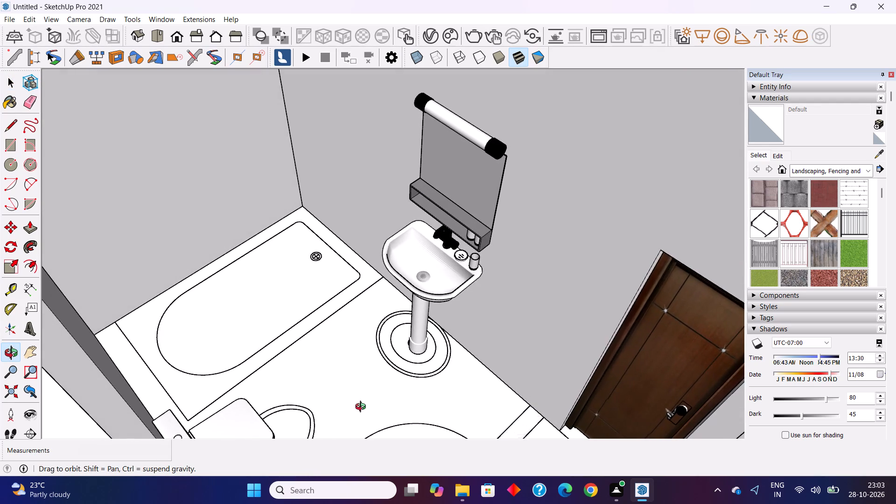
{"action": "middle_click_drag", "start_coordinate": [363, 408], "coordinate": [360, 401]}
{"action": "scroll", "coordinate": [259, 304], "scroll_direction": "down", "scroll_amount": 6}
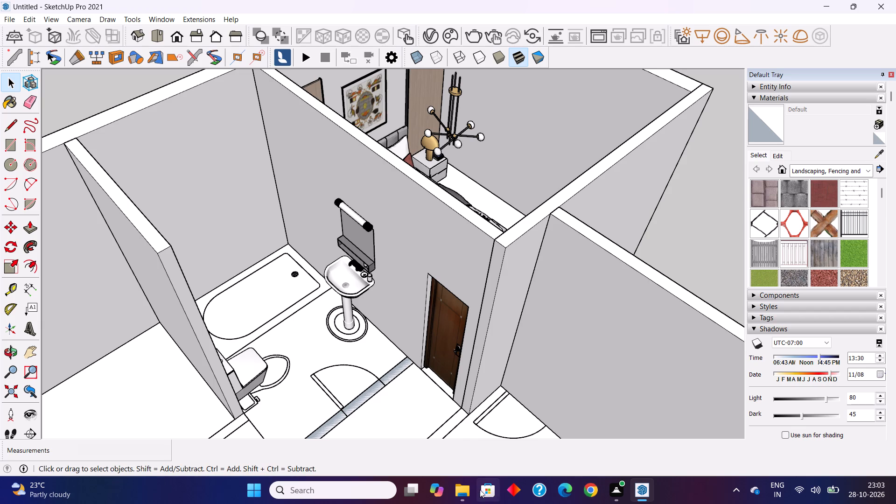
{"action": "left_click", "coordinate": [466, 490]}
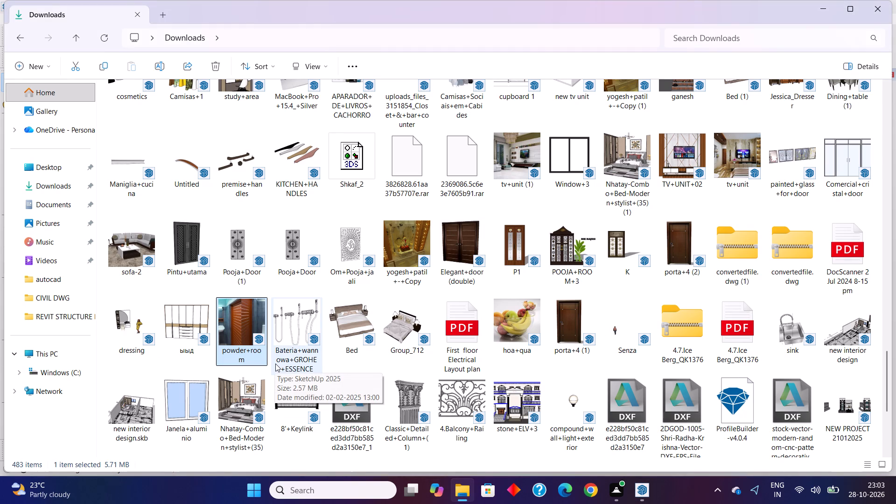
{"action": "scroll", "coordinate": [395, 340], "scroll_direction": "down", "scroll_amount": 3}
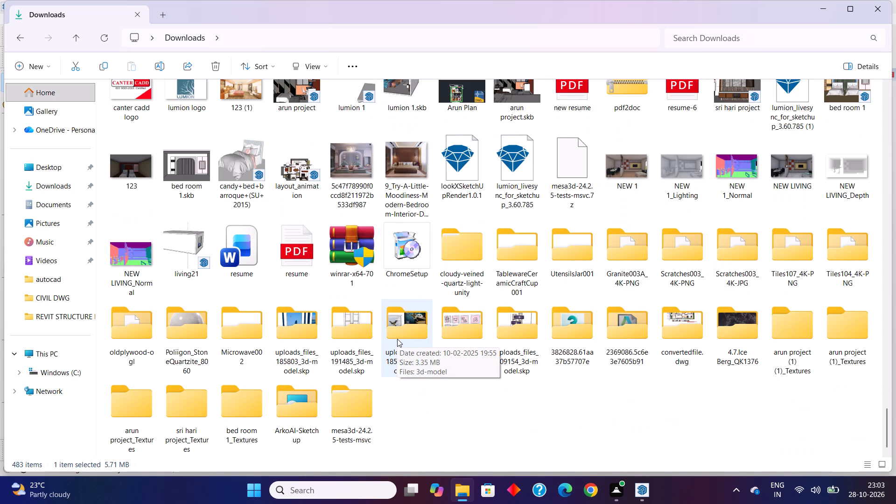
{"action": "scroll", "coordinate": [397, 339], "scroll_direction": "up", "scroll_amount": 4}
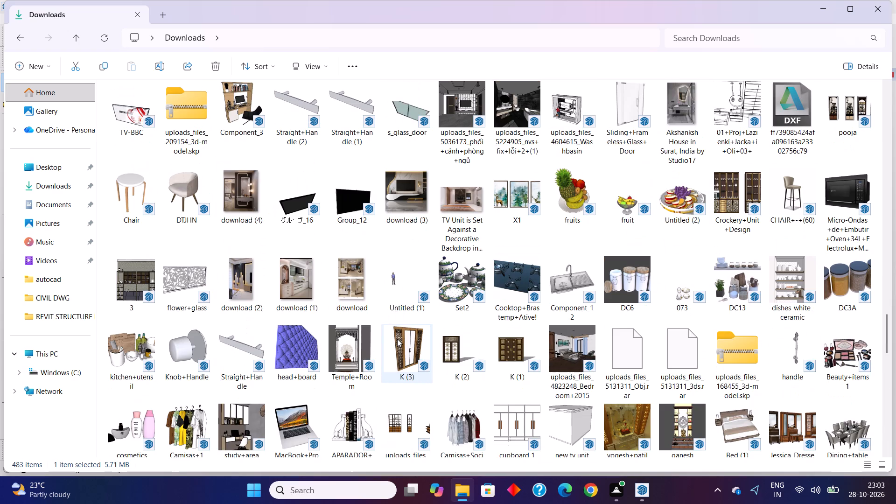
Switch to Google Chrome, search Google for "3d warehouse" and open the 3D Warehouse site.
{"action": "left_click", "coordinate": [593, 492]}
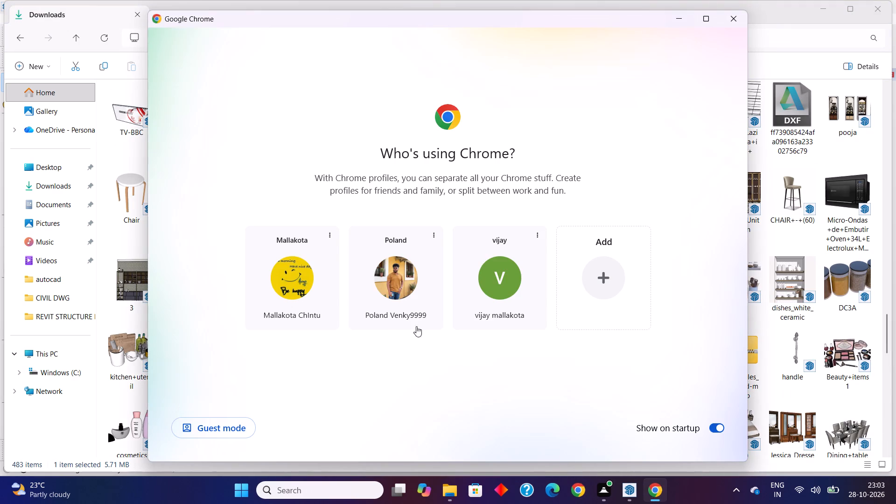
{"action": "left_click", "coordinate": [305, 275]}
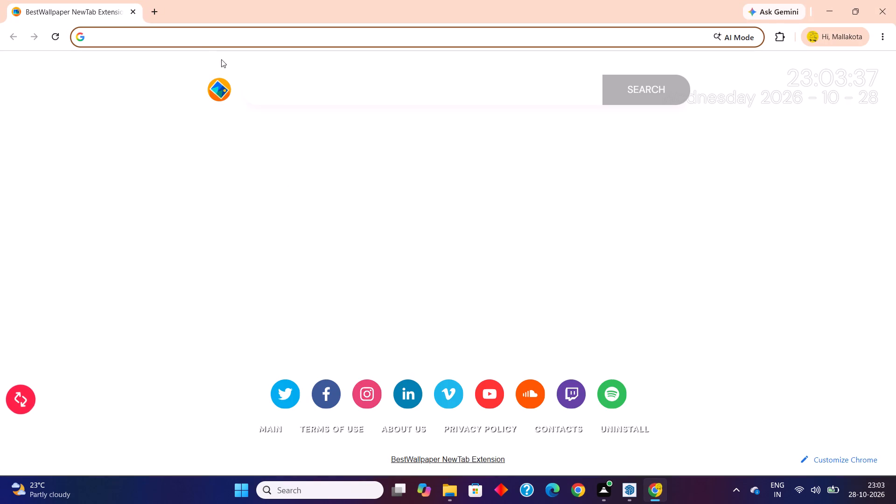
{"action": "left_click", "coordinate": [175, 38]}
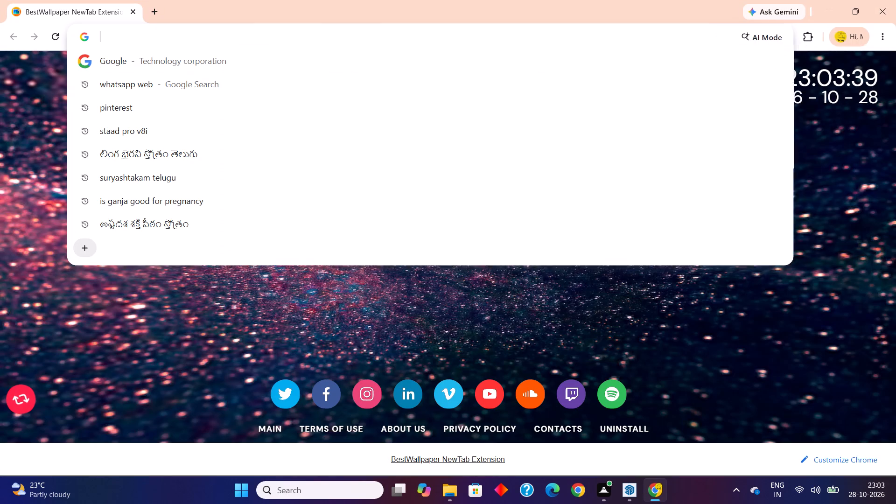
{"action": "left_click", "coordinate": [150, 64]}
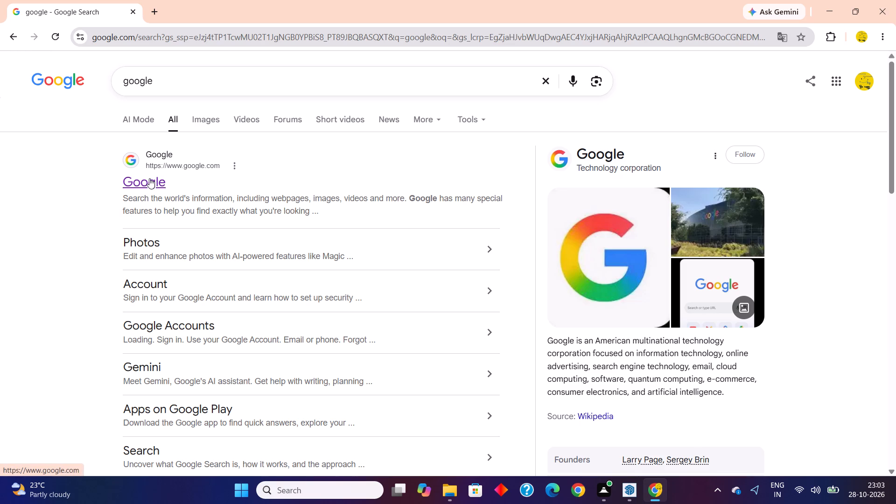
{"action": "left_click_drag", "start_coordinate": [164, 85], "coordinate": [104, 68]}
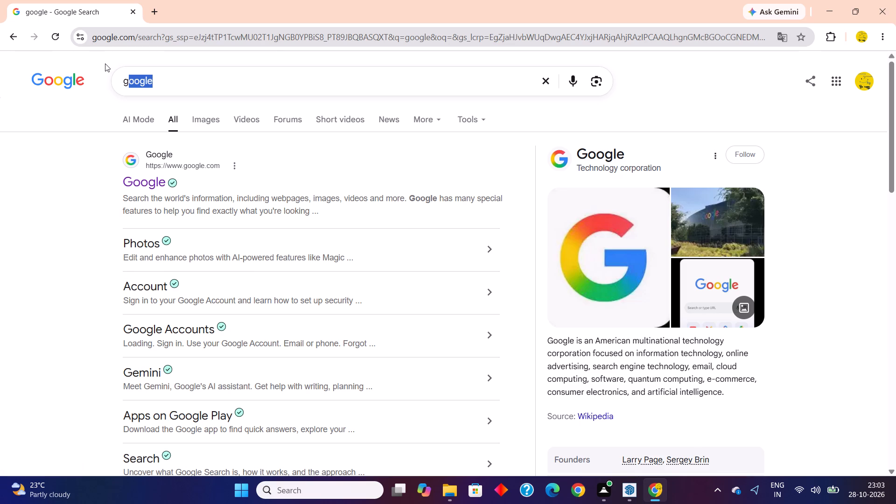
{"action": "key", "text": "BackSpace"}
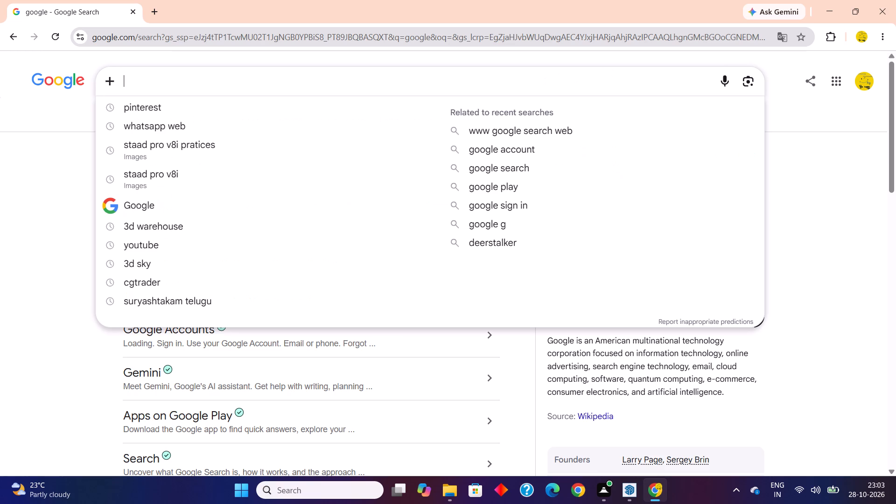
{"action": "left_click", "coordinate": [161, 223]}
{"action": "left_click", "coordinate": [167, 181]}
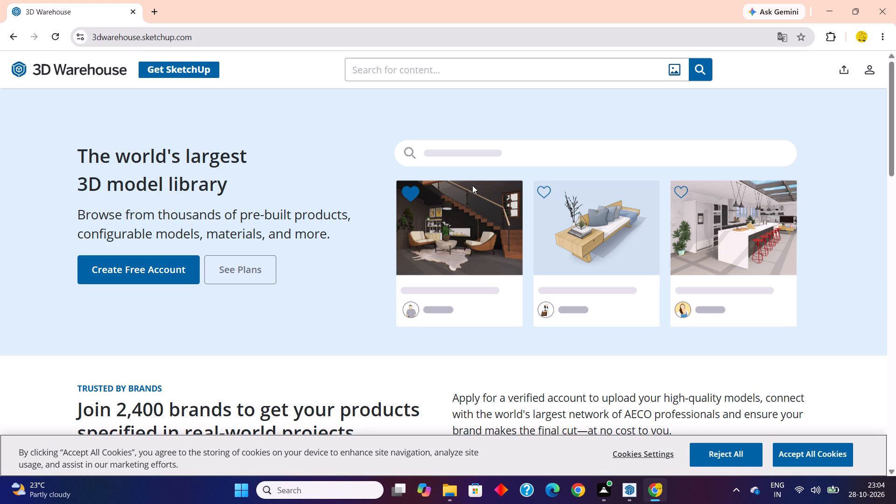
Search 3D Warehouse for "bath tub" models.
{"action": "left_click", "coordinate": [401, 70]}
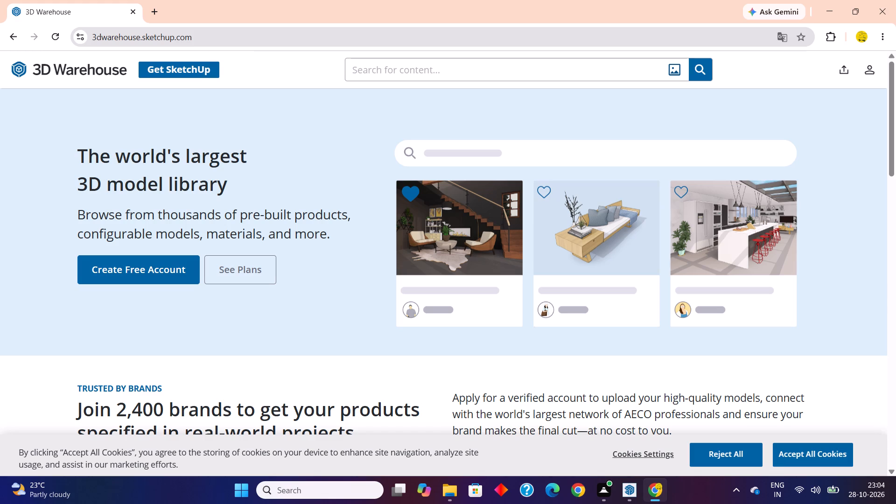
{"action": "type", "text": "bat"}
{"action": "type", "text": "h tub"}
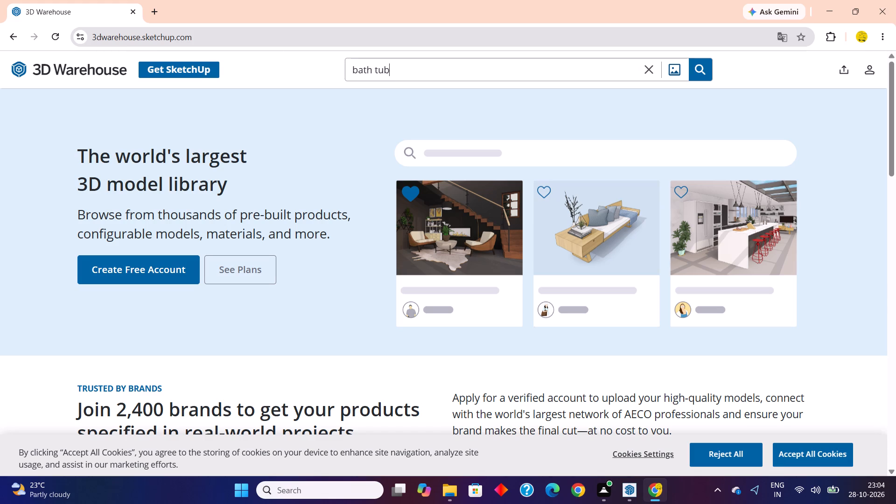
{"action": "key", "text": "Return"}
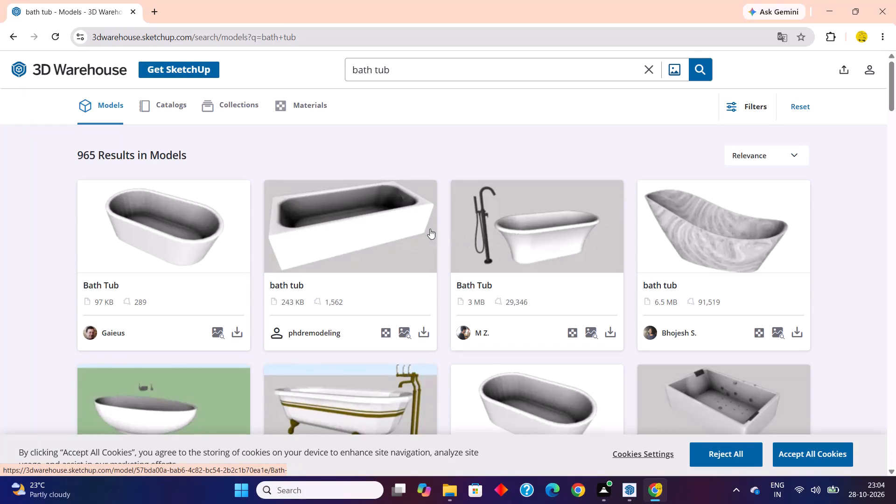
Browse the first bath tub results, view the Bath Tub 01 model page, and return to the results.
{"action": "scroll", "coordinate": [403, 205], "scroll_direction": "down", "scroll_amount": 2}
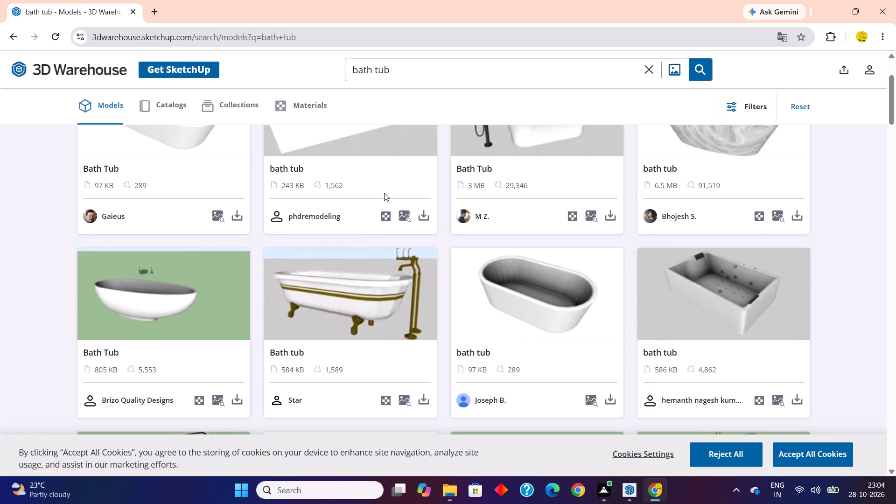
{"action": "scroll", "coordinate": [384, 192], "scroll_direction": "down", "scroll_amount": 4}
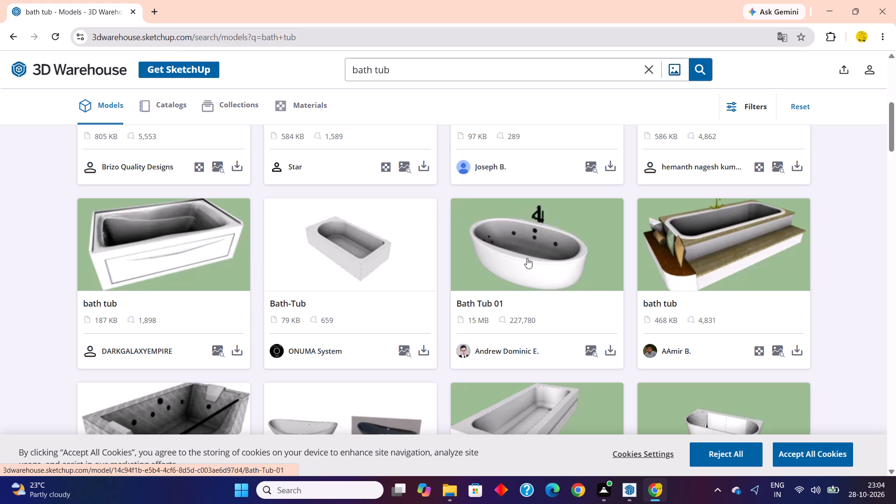
{"action": "left_click", "coordinate": [536, 249]}
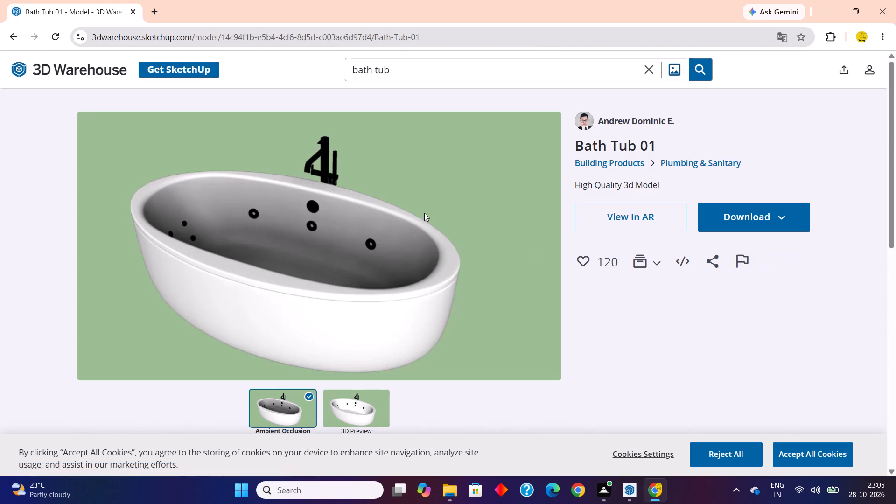
{"action": "left_click", "coordinate": [17, 36]}
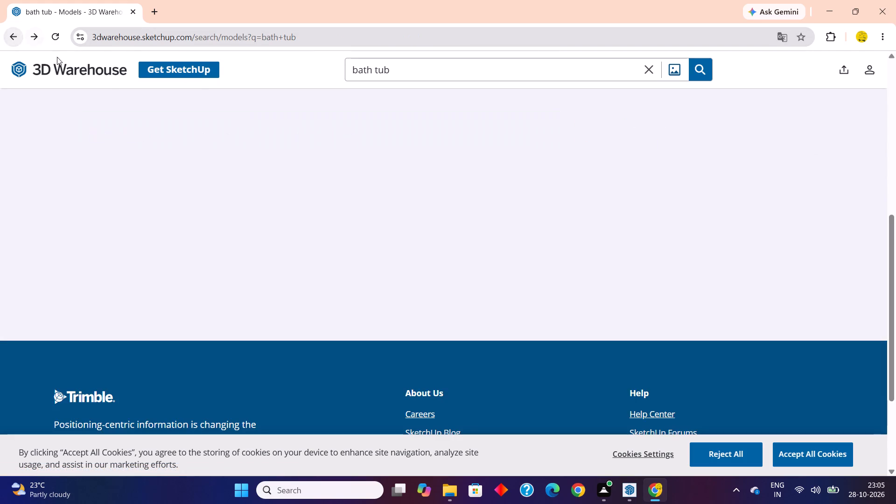
Look through the remaining bath tub results to compare the available models for the bathroom.
{"action": "scroll", "coordinate": [370, 228], "scroll_direction": "down", "scroll_amount": 2}
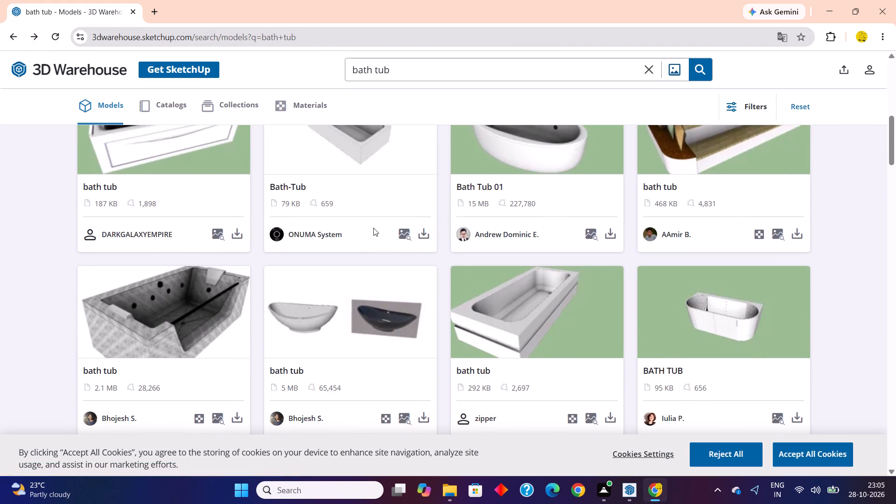
{"action": "scroll", "coordinate": [373, 228], "scroll_direction": "down", "scroll_amount": 5}
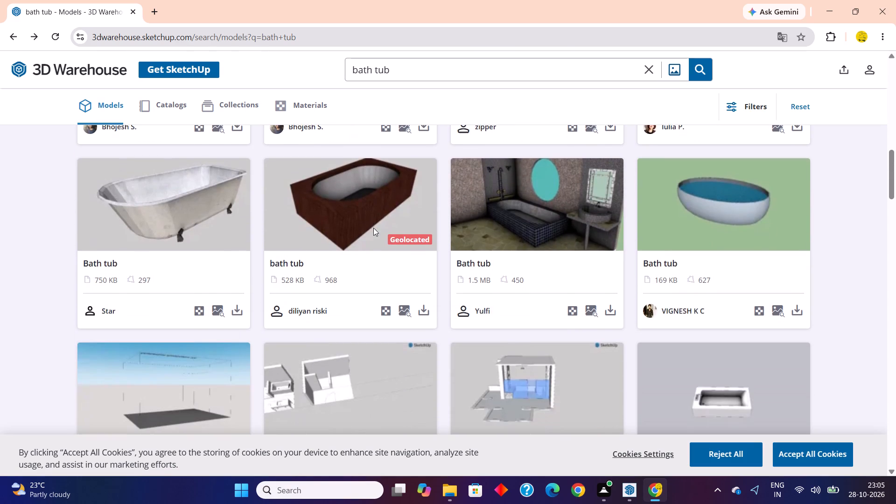
{"action": "scroll", "coordinate": [374, 228], "scroll_direction": "down", "scroll_amount": 14}
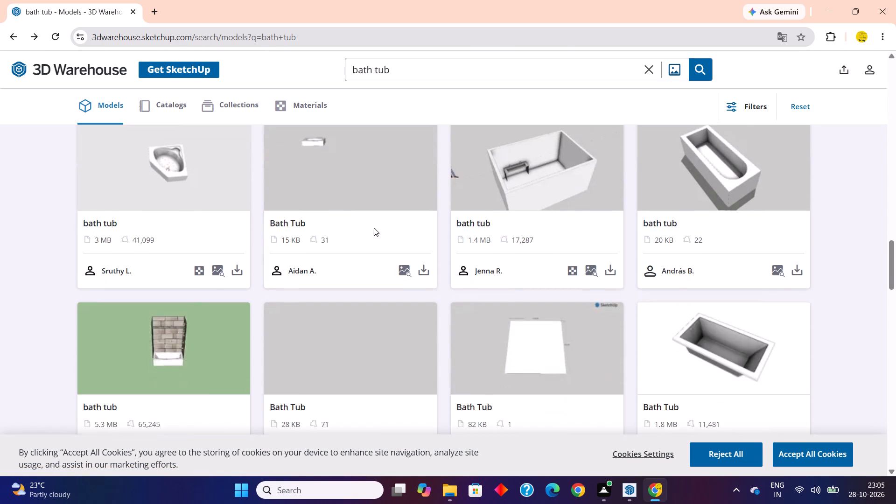
{"action": "scroll", "coordinate": [378, 225], "scroll_direction": "up", "scroll_amount": 1}
{"action": "scroll", "coordinate": [378, 225], "scroll_direction": "down", "scroll_amount": 6}
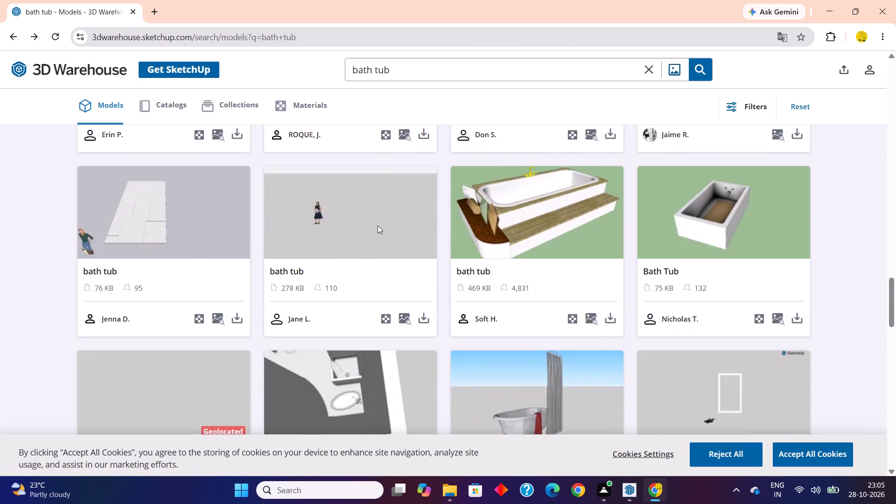
{"action": "scroll", "coordinate": [378, 225], "scroll_direction": "down", "scroll_amount": 3}
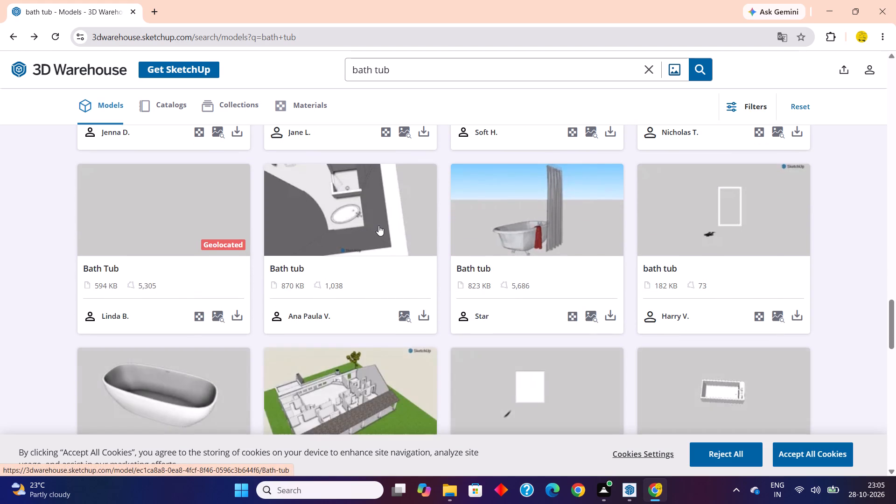
{"action": "scroll", "coordinate": [377, 225], "scroll_direction": "down", "scroll_amount": 3}
{"action": "scroll", "coordinate": [377, 225], "scroll_direction": "up", "scroll_amount": 8}
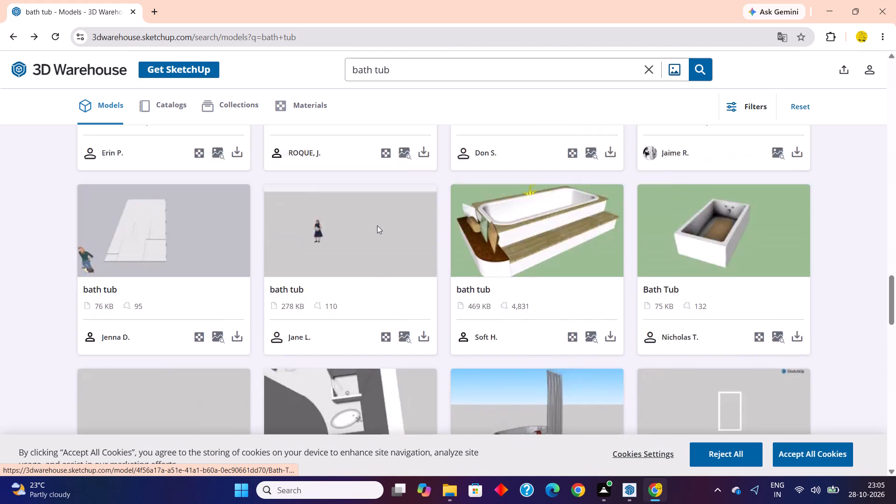
{"action": "scroll", "coordinate": [377, 225], "scroll_direction": "up", "scroll_amount": 20}
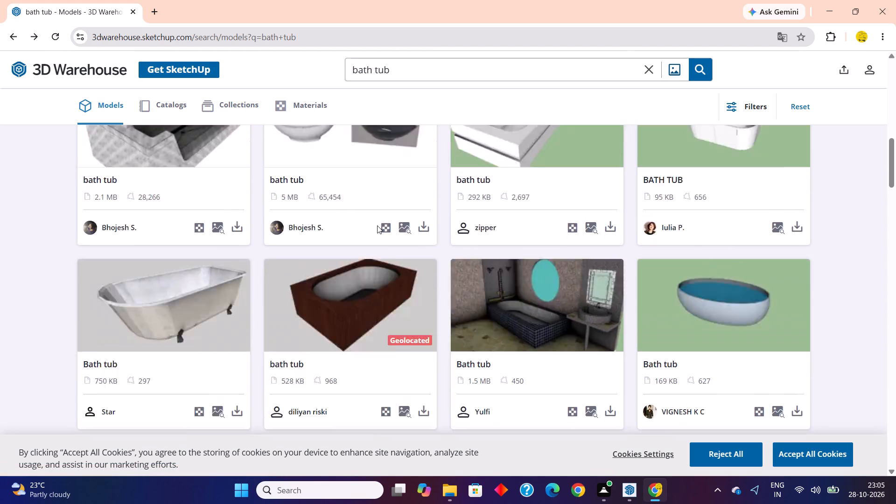
{"action": "scroll", "coordinate": [377, 225], "scroll_direction": "up", "scroll_amount": 5}
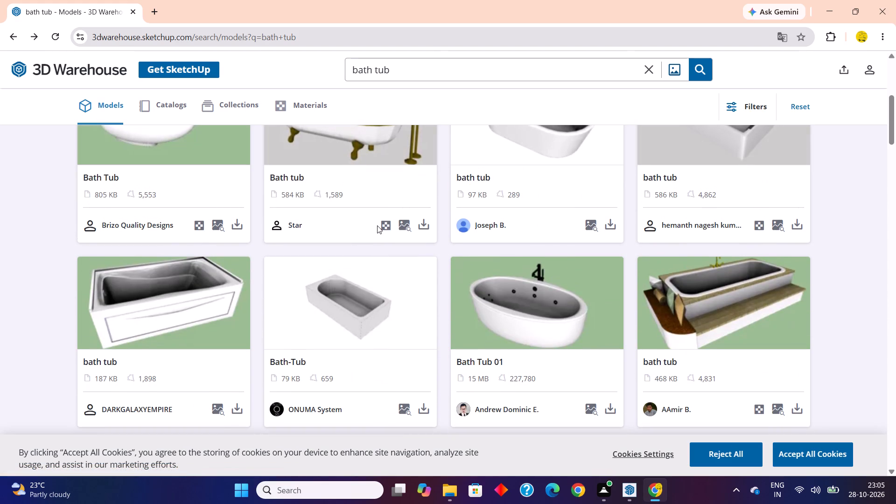
Open the Bath Tub 01 model for download and sign in to 3D Warehouse with the Google account.
{"action": "left_click", "coordinate": [575, 308]}
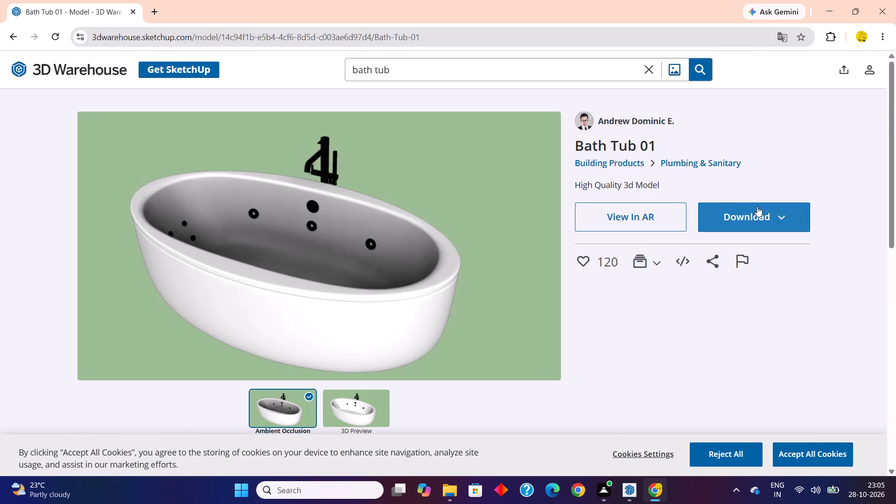
{"action": "left_click", "coordinate": [756, 213]}
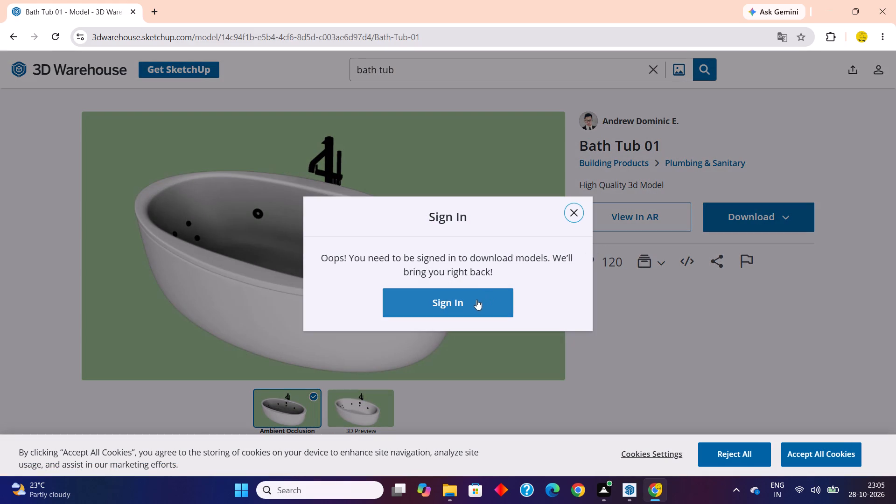
{"action": "left_click", "coordinate": [476, 300]}
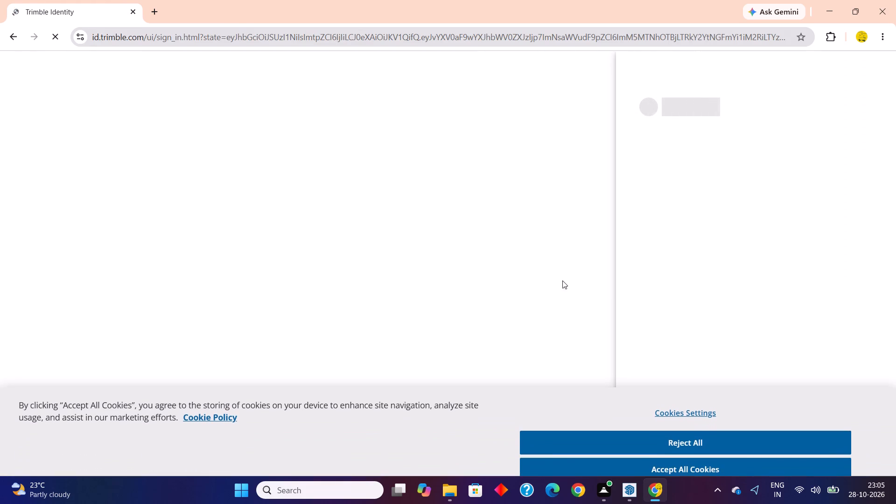
{"action": "left_click", "coordinate": [749, 311]}
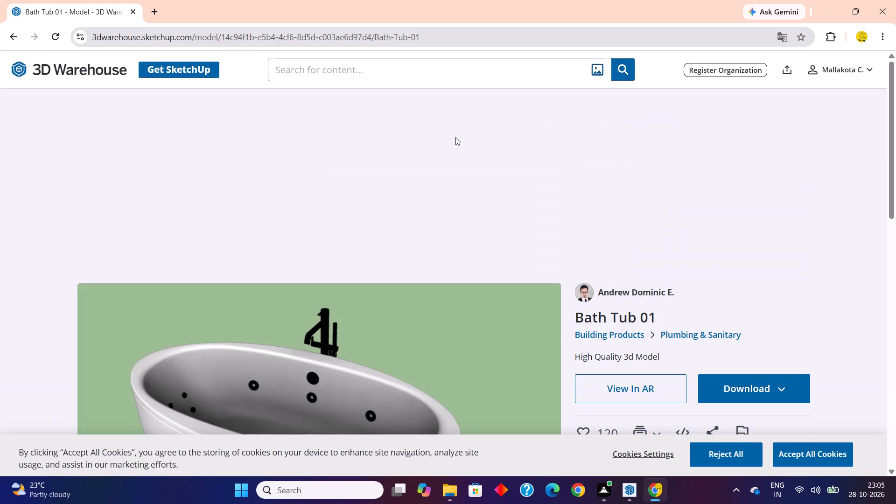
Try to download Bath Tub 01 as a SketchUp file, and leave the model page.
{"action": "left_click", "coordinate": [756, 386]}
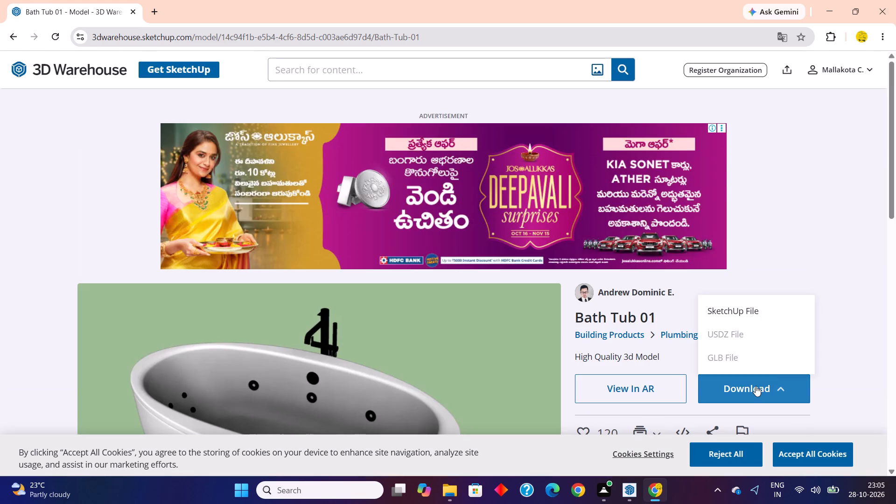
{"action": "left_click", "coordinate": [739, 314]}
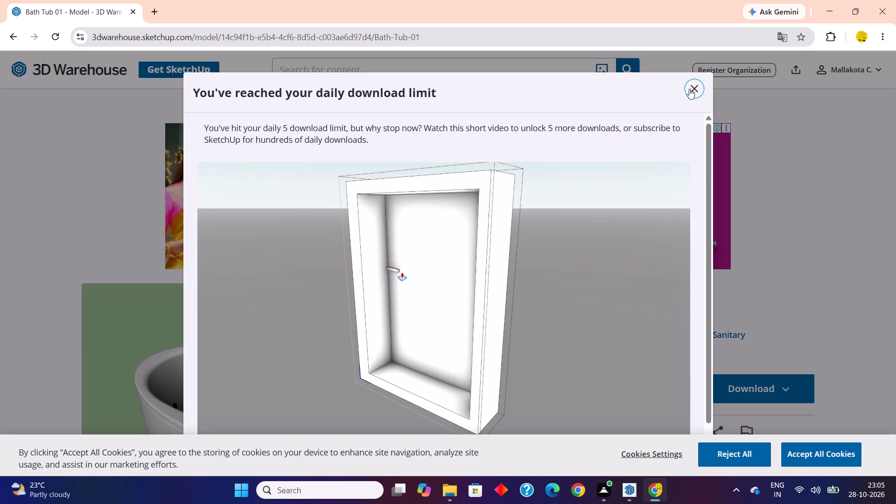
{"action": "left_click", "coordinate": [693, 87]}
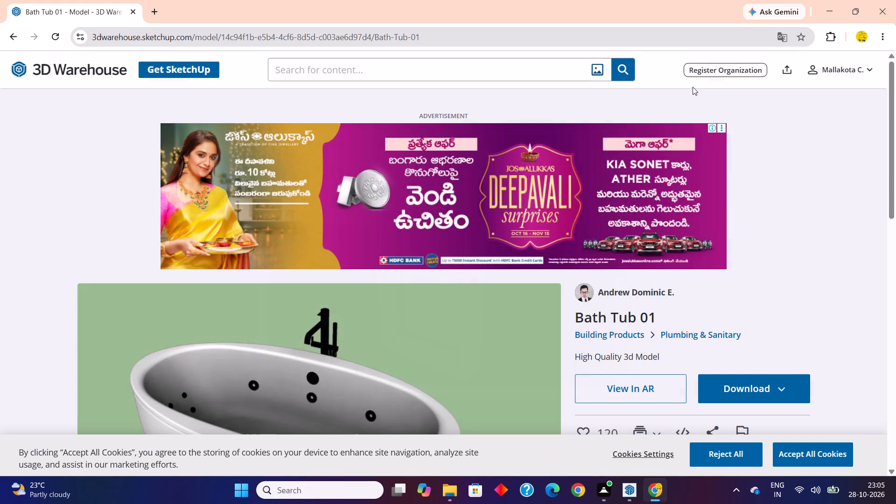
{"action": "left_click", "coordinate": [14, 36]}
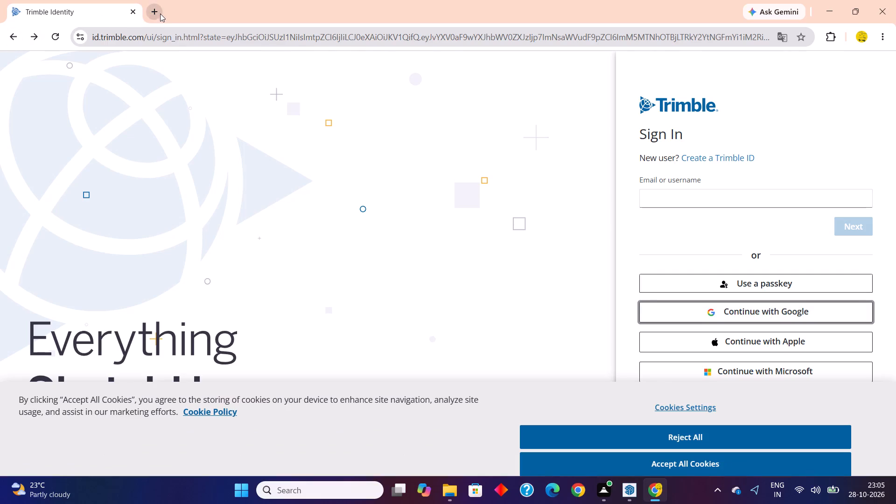
Search Google for CGTrader in a new browser tab and open the CGTrader site.
{"action": "left_click", "coordinate": [162, 13]}
{"action": "left_click", "coordinate": [154, 7]}
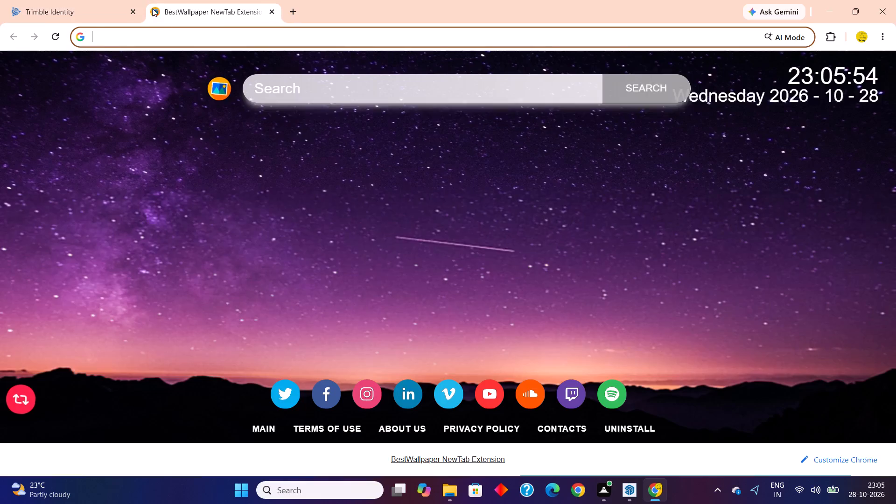
{"action": "left_click", "coordinate": [165, 35]}
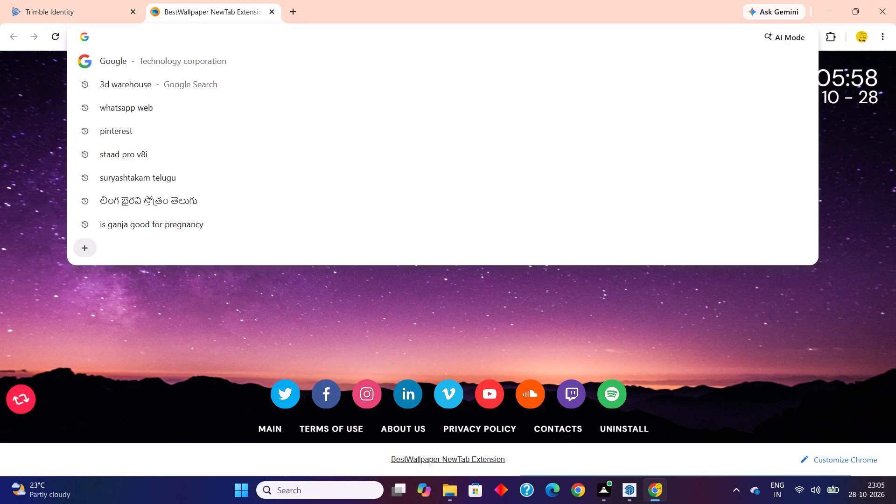
{"action": "type", "text": "cg tr"}
{"action": "type", "text": "aders"}
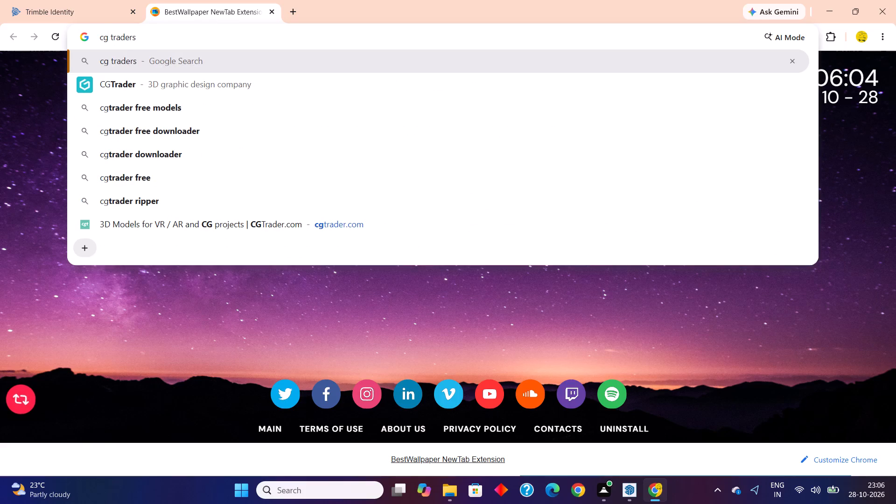
{"action": "left_click", "coordinate": [147, 84]}
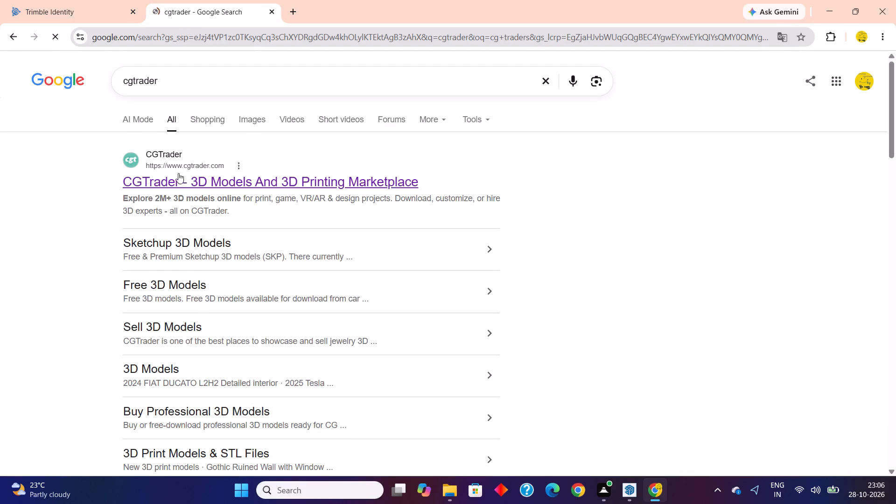
{"action": "left_click", "coordinate": [201, 183]}
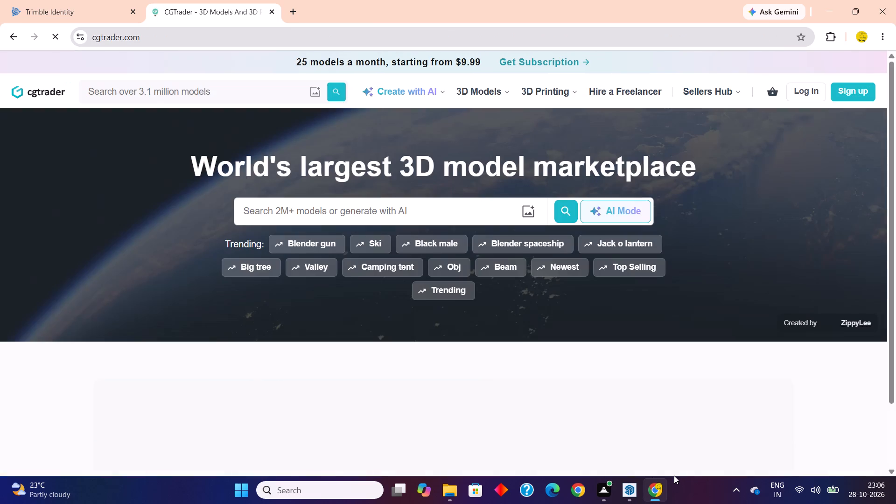
Switch to SketchUp to view the bathroom with its bathtub area.
{"action": "left_click", "coordinate": [632, 488]}
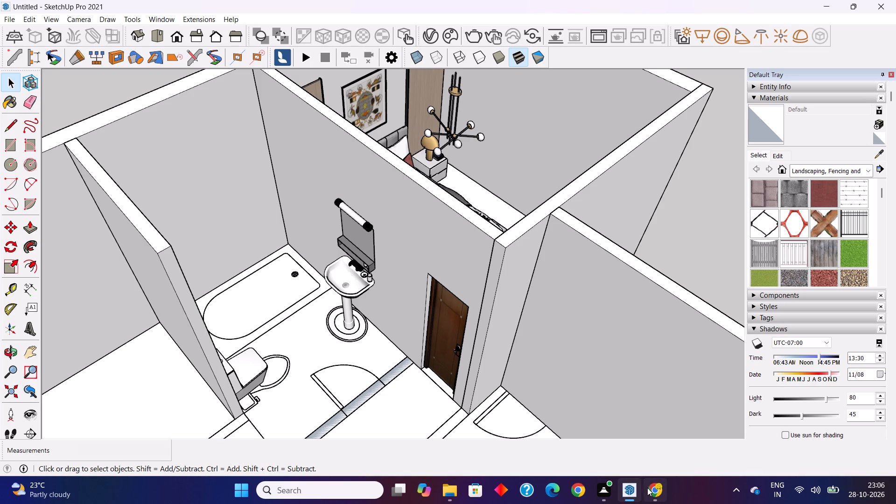
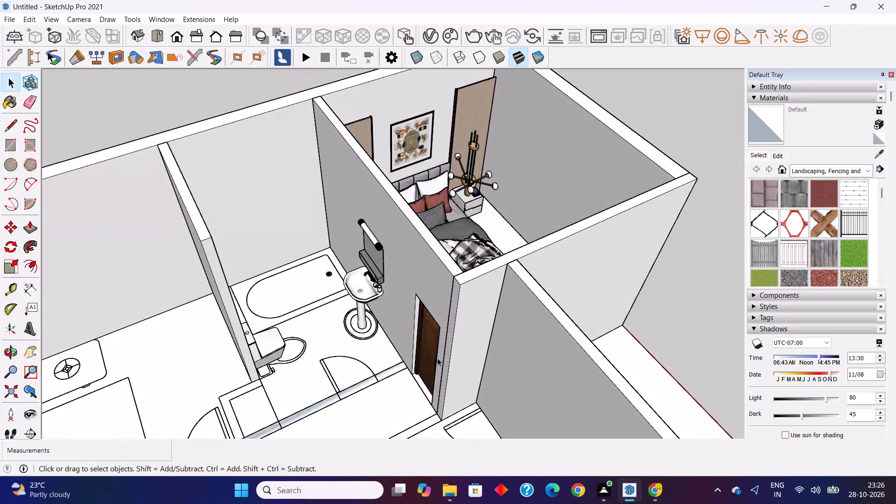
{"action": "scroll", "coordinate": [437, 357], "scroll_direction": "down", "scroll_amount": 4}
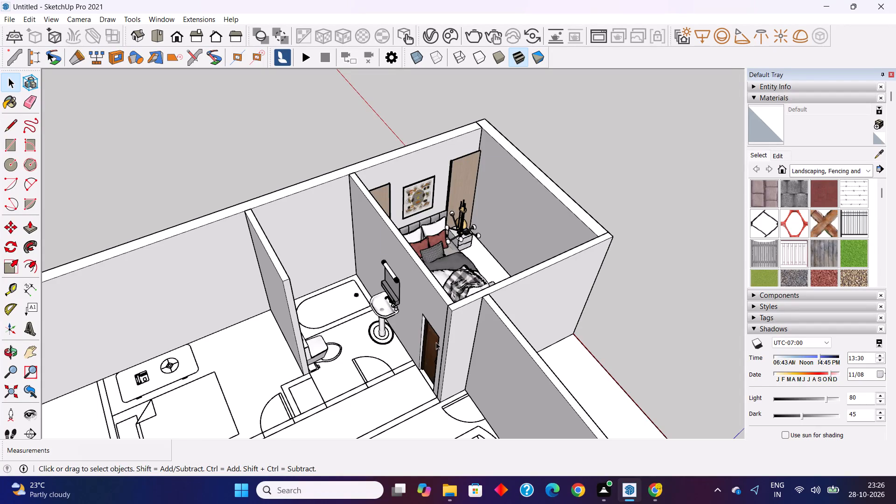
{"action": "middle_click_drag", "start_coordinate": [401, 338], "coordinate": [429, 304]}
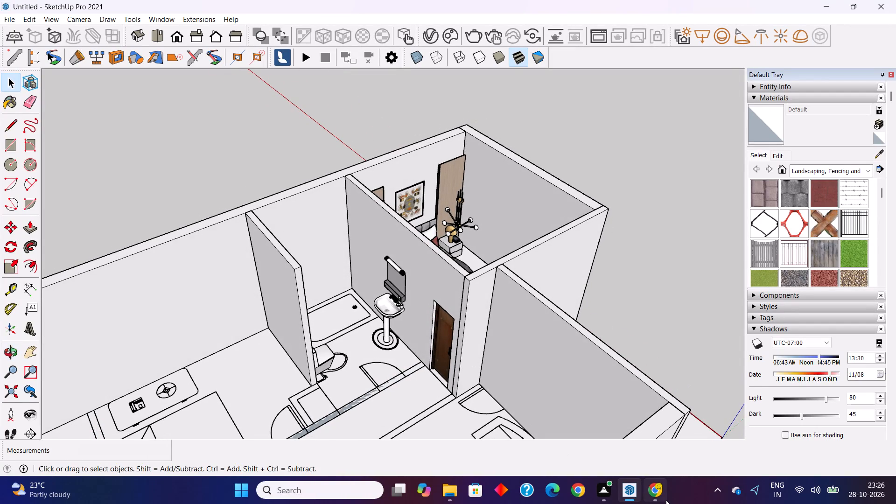
Switch to the CGTrader page in Chrome and search for "bath tub", filtered to free models in Sketchup (.skp) format.
{"action": "left_click", "coordinate": [655, 490]}
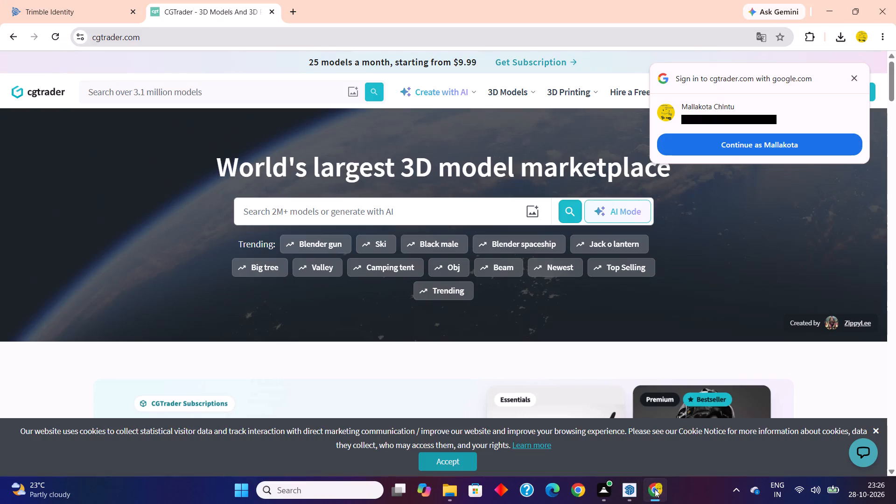
{"action": "left_click", "coordinate": [293, 212]}
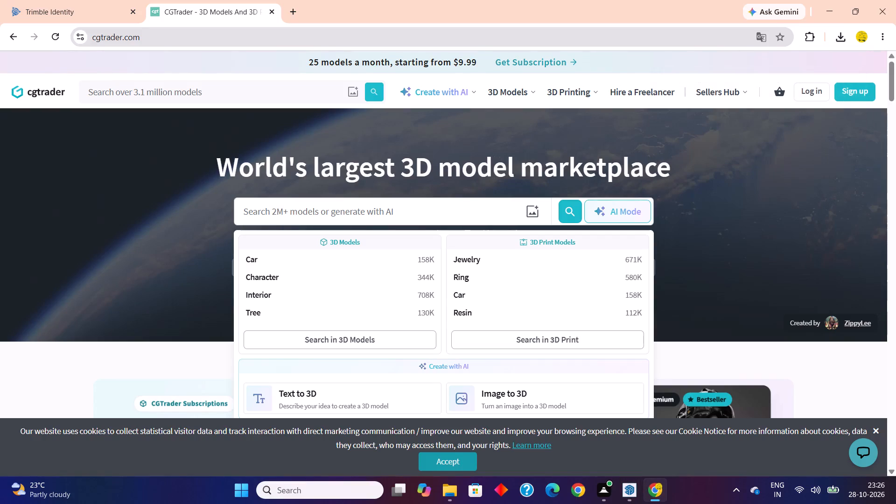
{"action": "type", "text": "bath tub"}
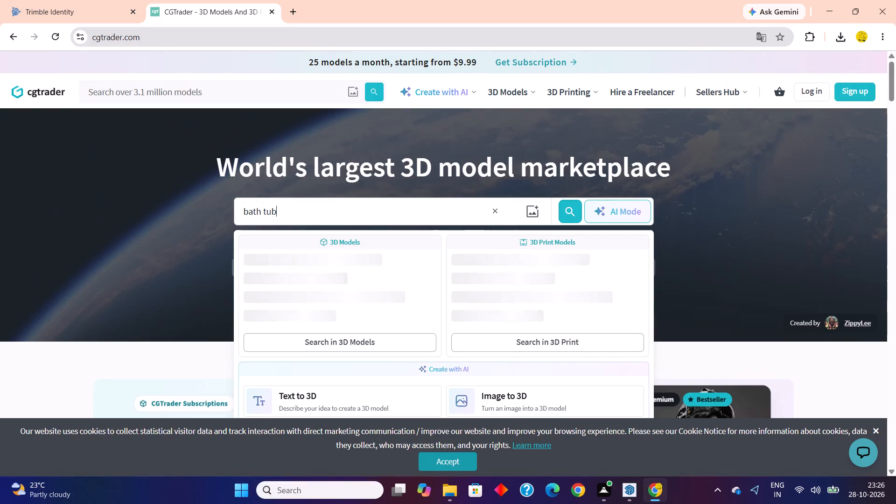
{"action": "key", "text": "Return"}
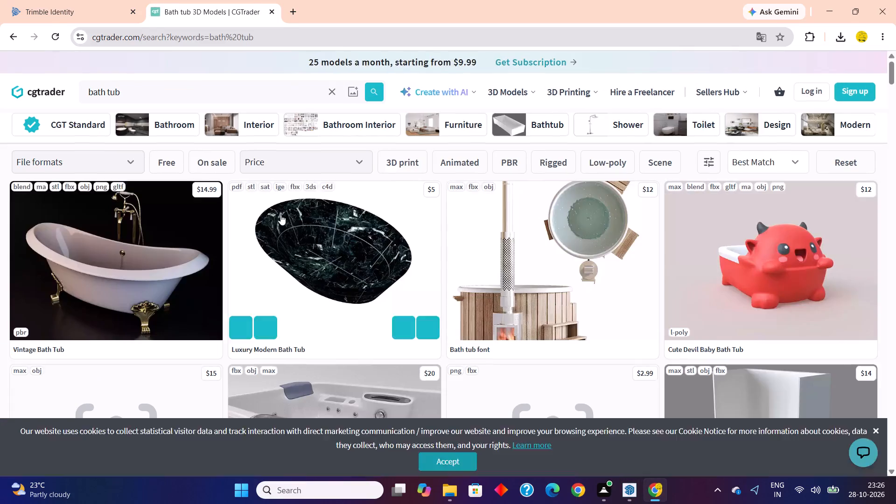
{"action": "left_click", "coordinate": [123, 162]}
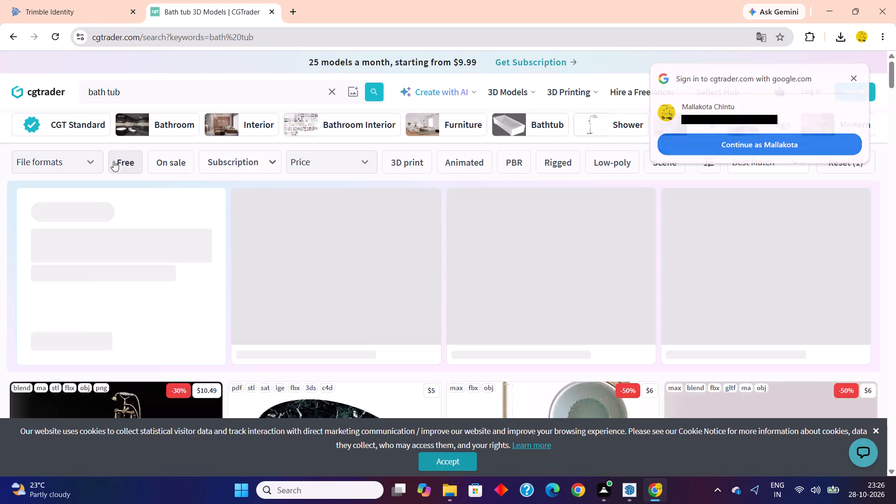
{"action": "left_click", "coordinate": [88, 161]}
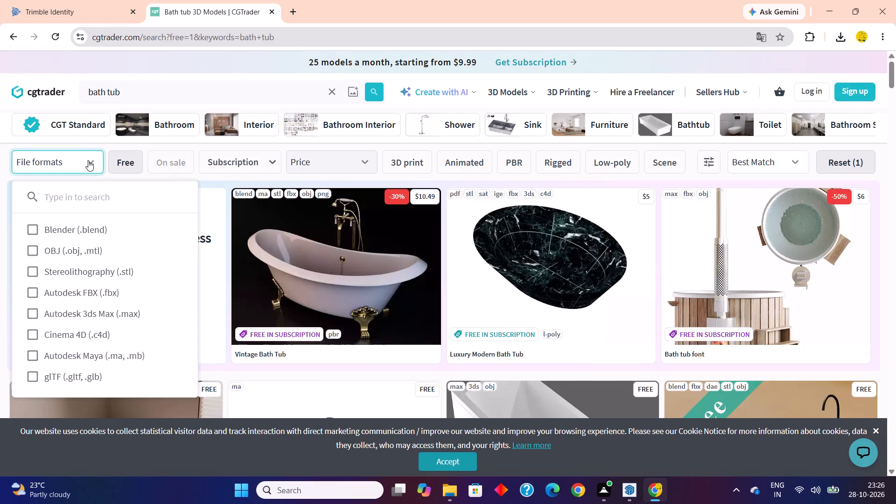
{"action": "type", "text": "skp"}
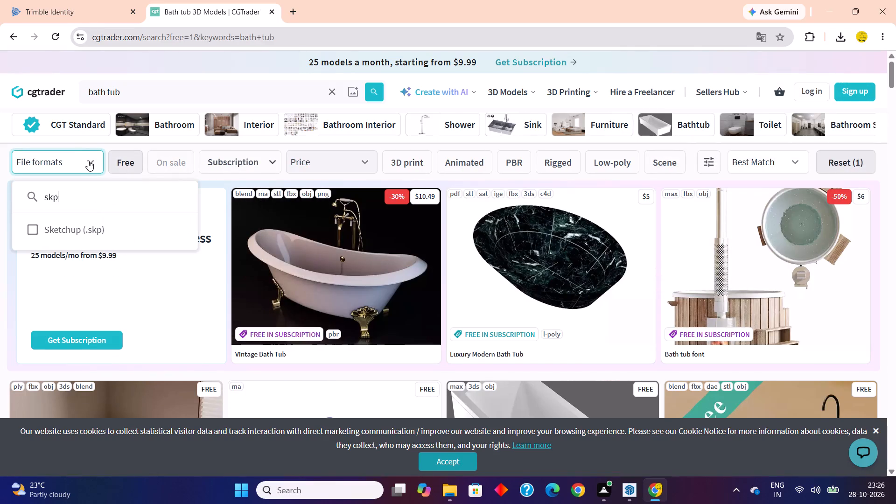
{"action": "left_click", "coordinate": [33, 228]}
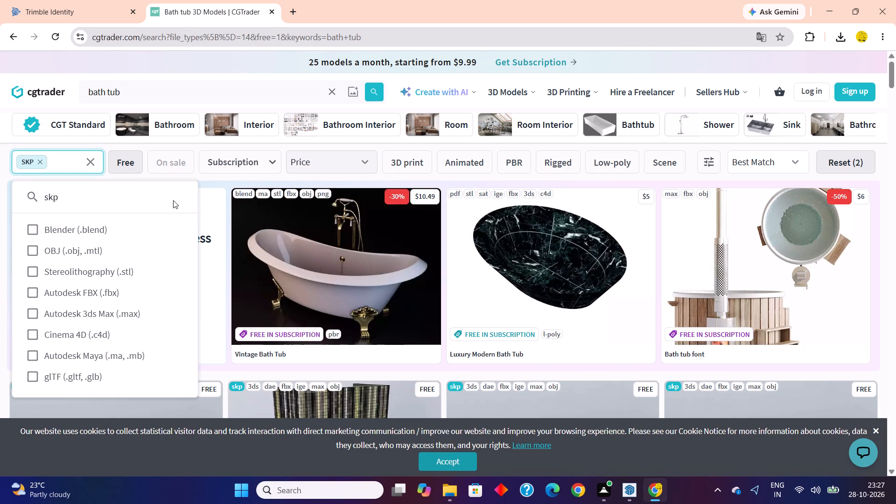
Browse the free SketchUp bath tub results for a model that suits the bathroom.
{"action": "scroll", "coordinate": [416, 346], "scroll_direction": "down", "scroll_amount": 3}
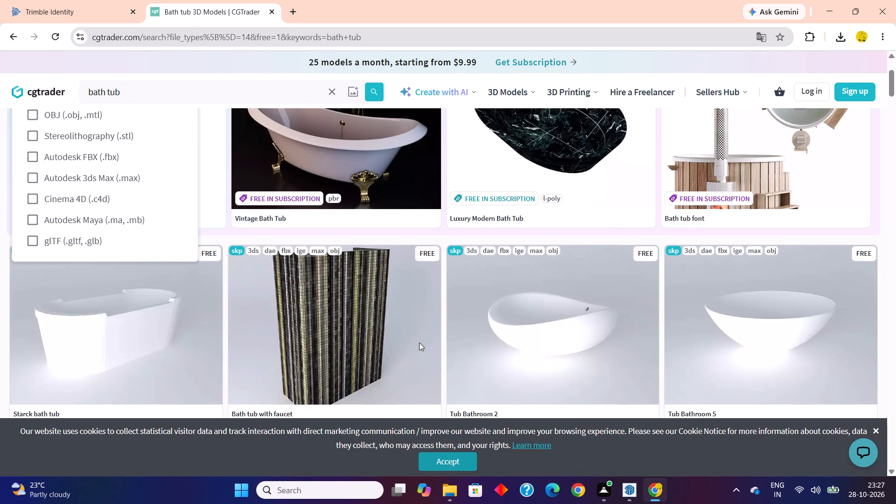
{"action": "scroll", "coordinate": [374, 296], "scroll_direction": "down", "scroll_amount": 2}
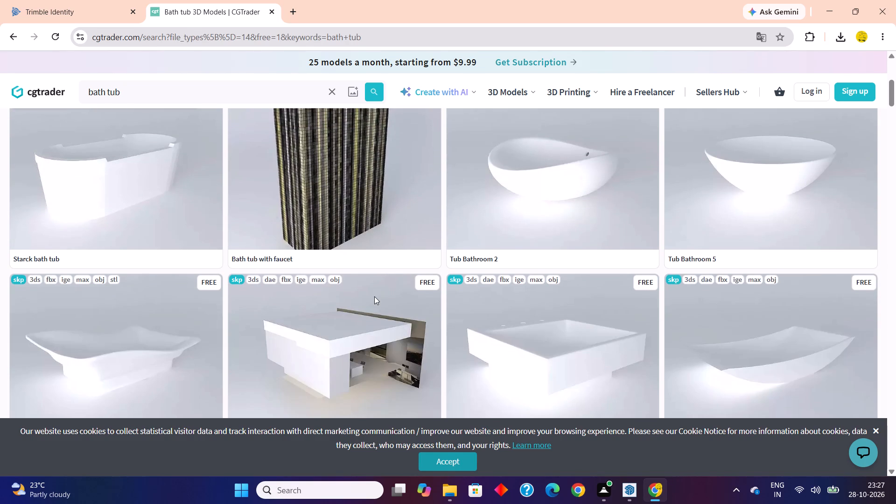
{"action": "scroll", "coordinate": [374, 296], "scroll_direction": "down", "scroll_amount": 8}
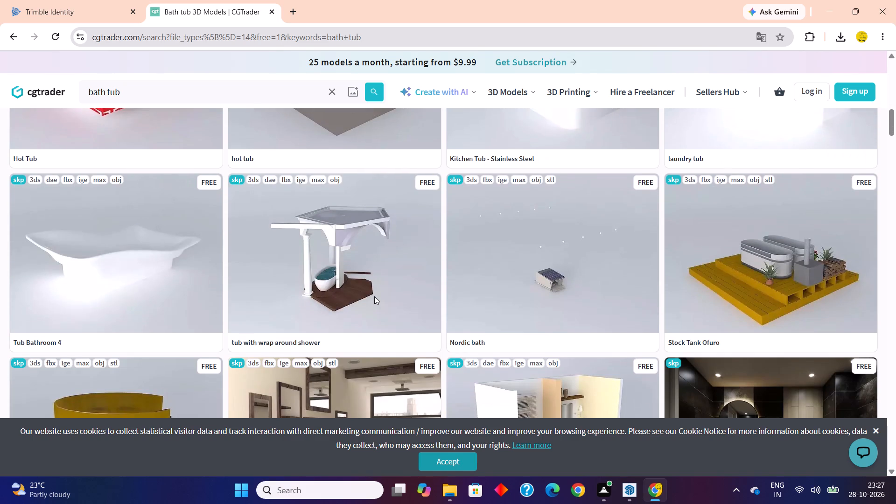
{"action": "scroll", "coordinate": [374, 296], "scroll_direction": "down", "scroll_amount": 2}
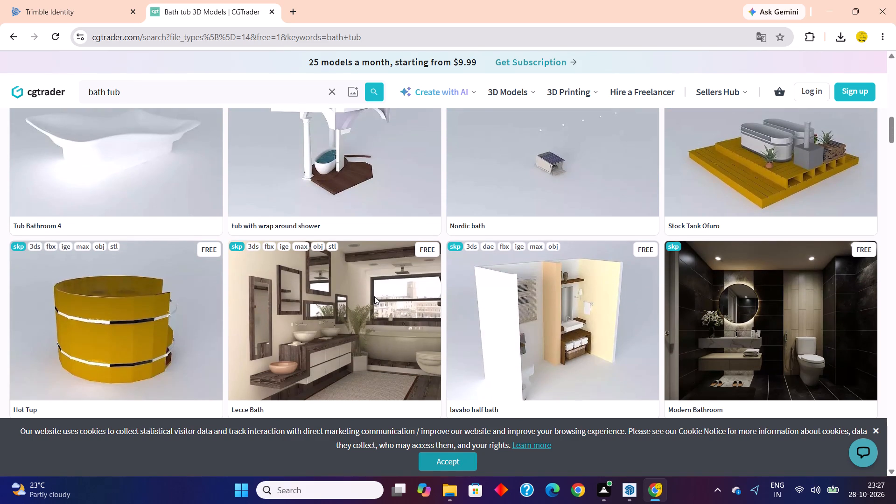
{"action": "scroll", "coordinate": [374, 296], "scroll_direction": "down", "scroll_amount": 1}
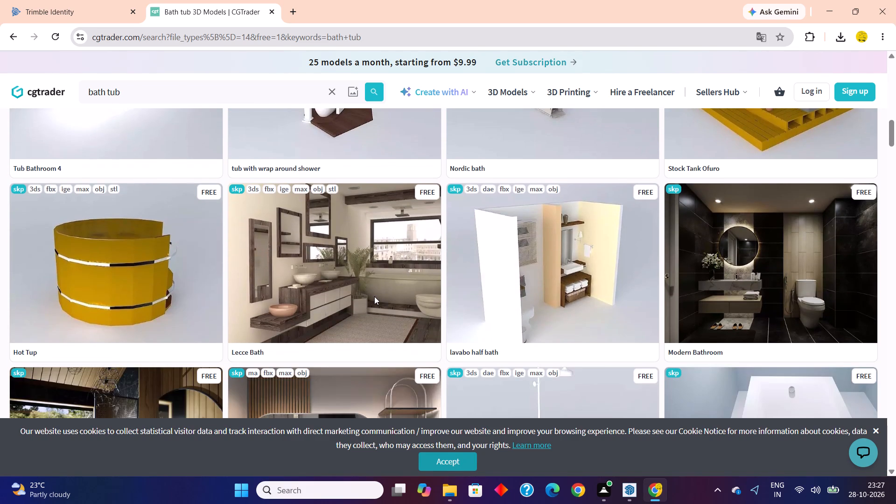
{"action": "scroll", "coordinate": [334, 269], "scroll_direction": "down", "scroll_amount": 2}
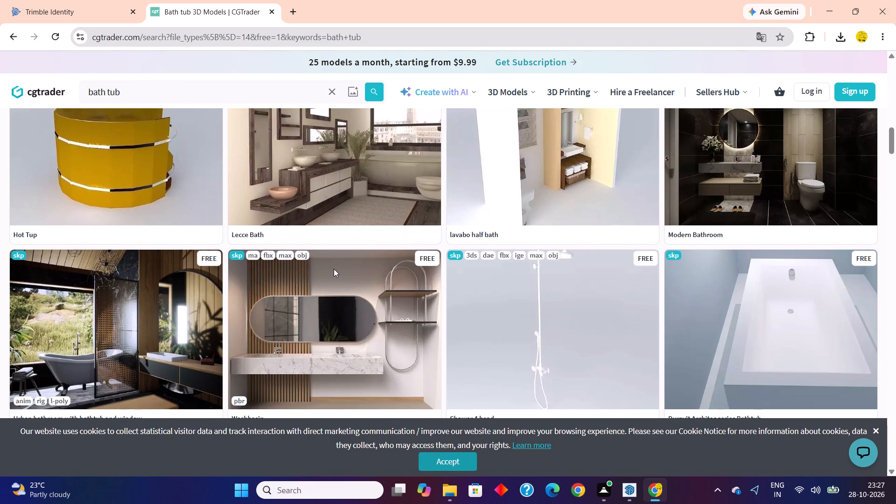
{"action": "scroll", "coordinate": [334, 269], "scroll_direction": "down", "scroll_amount": 2}
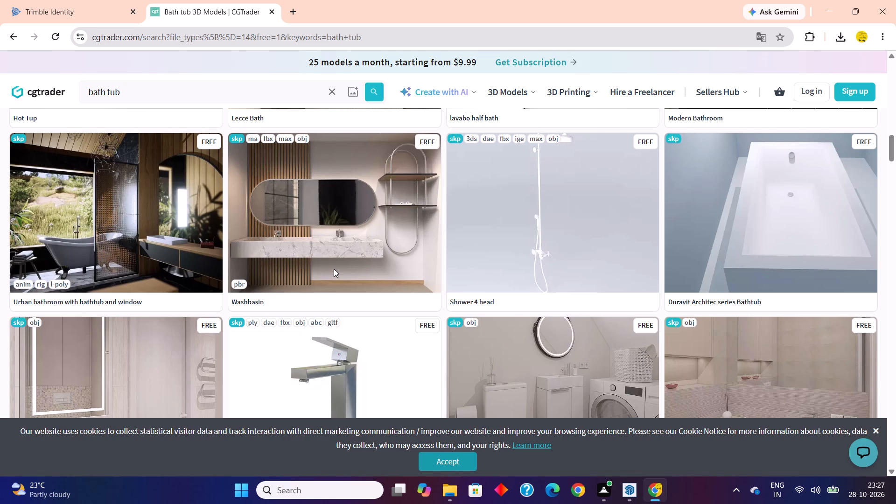
{"action": "scroll", "coordinate": [334, 269], "scroll_direction": "down", "scroll_amount": 6}
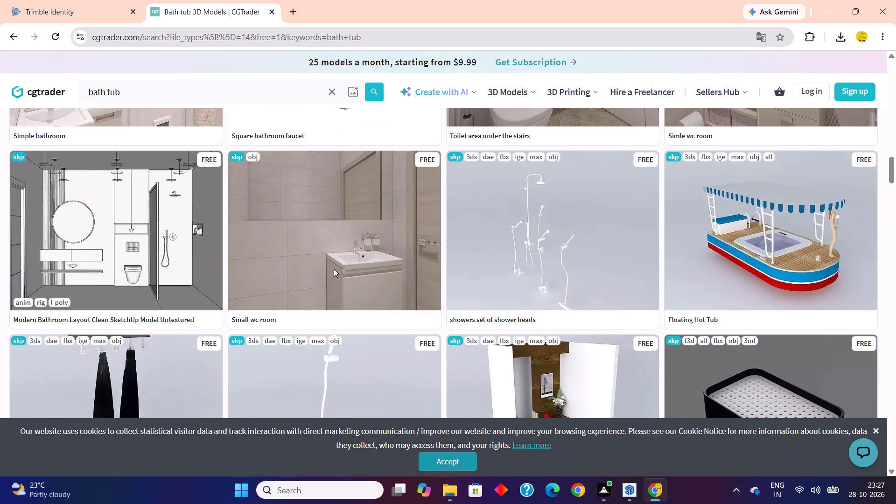
{"action": "scroll", "coordinate": [334, 269], "scroll_direction": "down", "scroll_amount": 1}
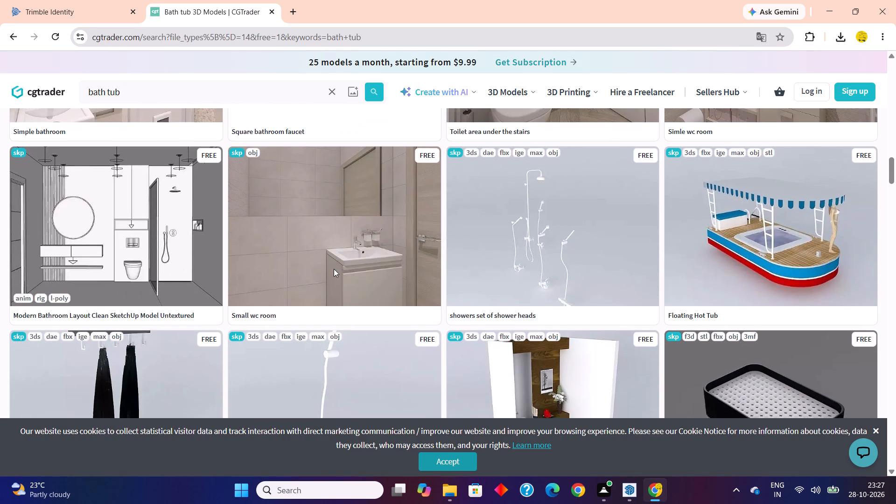
{"action": "scroll", "coordinate": [334, 269], "scroll_direction": "down", "scroll_amount": 4}
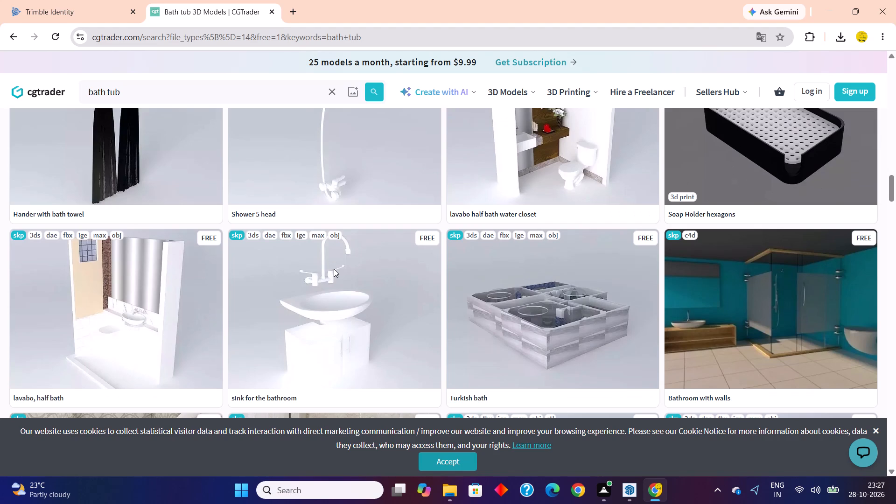
{"action": "scroll", "coordinate": [334, 269], "scroll_direction": "down", "scroll_amount": 5}
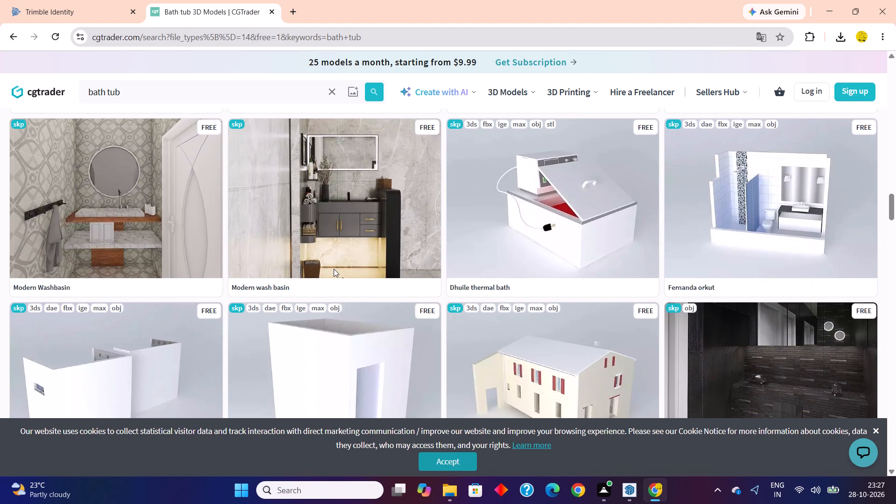
{"action": "scroll", "coordinate": [334, 269], "scroll_direction": "down", "scroll_amount": 3}
{"action": "scroll", "coordinate": [334, 269], "scroll_direction": "up", "scroll_amount": 3}
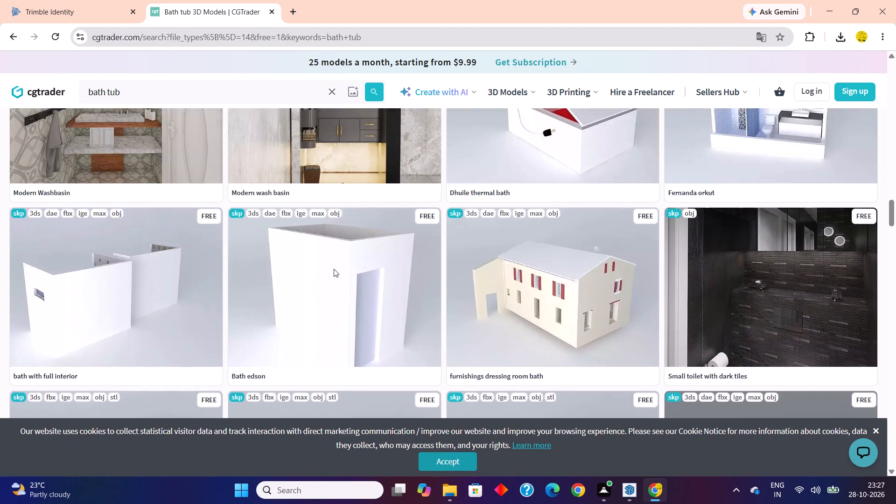
{"action": "scroll", "coordinate": [334, 269], "scroll_direction": "up", "scroll_amount": 15}
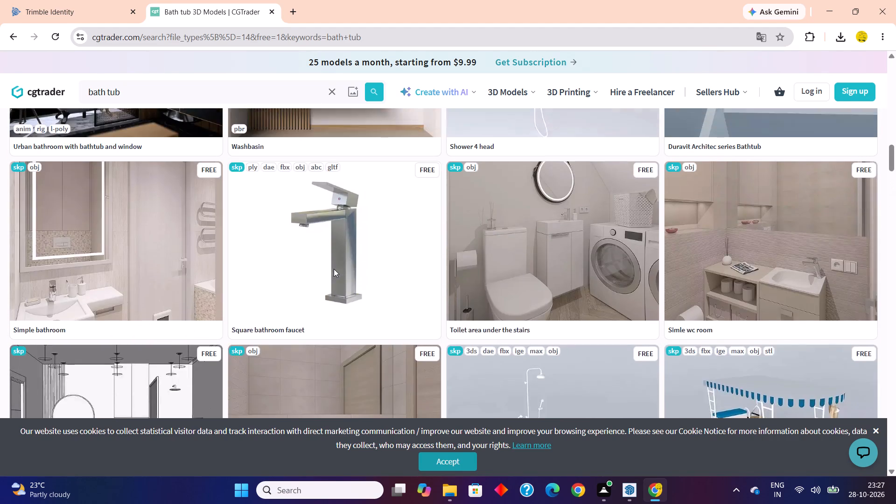
{"action": "scroll", "coordinate": [334, 269], "scroll_direction": "up", "scroll_amount": 7}
{"action": "scroll", "coordinate": [334, 269], "scroll_direction": "down", "scroll_amount": 2}
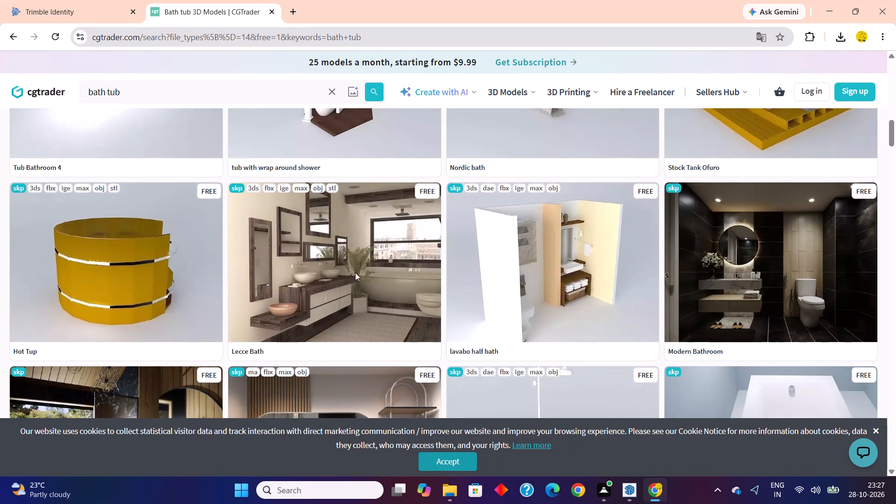
{"action": "left_click", "coordinate": [355, 273]}
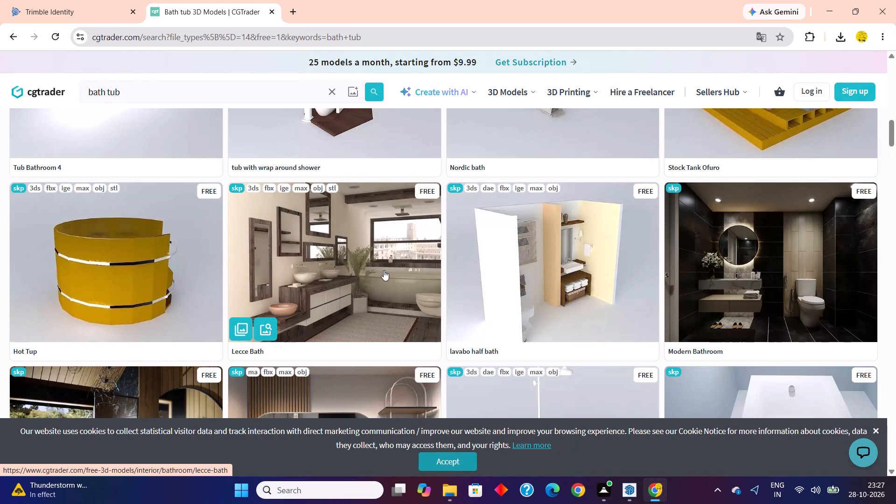
Switch to SketchUp and draw a rectangle about 1' 7 11/16" by 4 7/16" over the plan's wall strip at the bathroom partition's free end.
{"action": "left_click", "coordinate": [627, 489]}
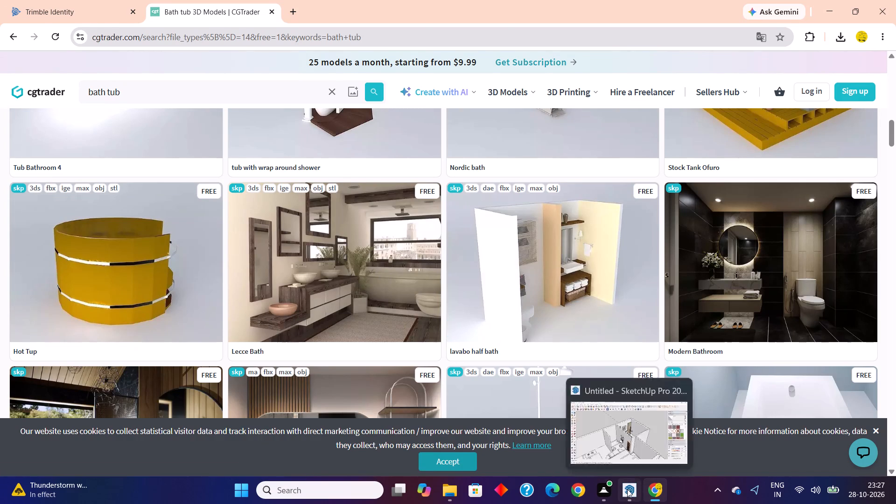
{"action": "scroll", "coordinate": [382, 251], "scroll_direction": "down", "scroll_amount": 3}
{"action": "middle_click_drag", "start_coordinate": [395, 318], "coordinate": [405, 365]}
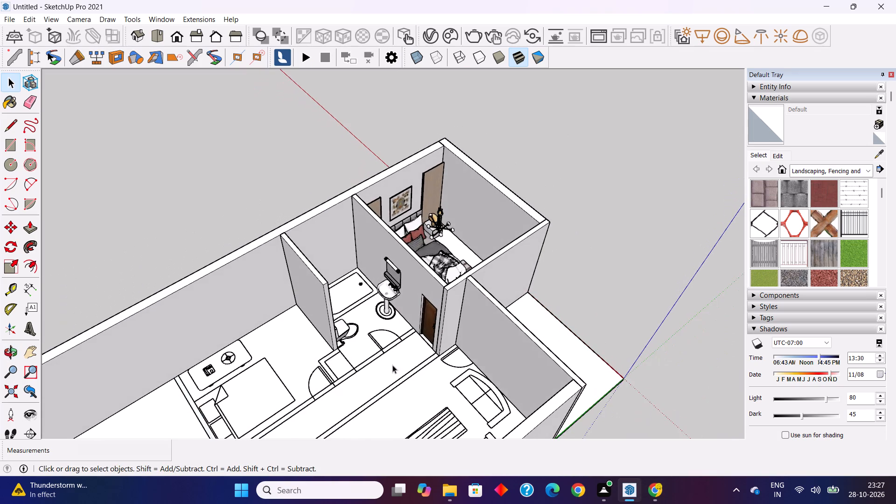
{"action": "scroll", "coordinate": [302, 370], "scroll_direction": "up", "scroll_amount": 13}
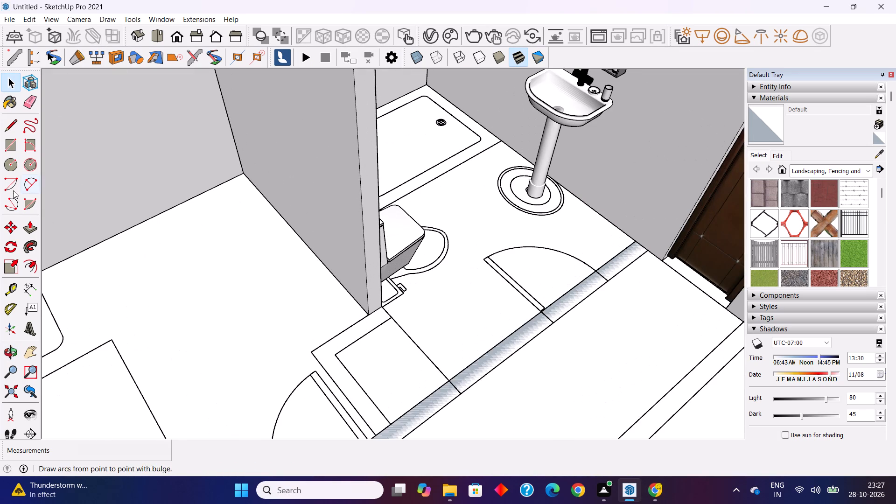
{"action": "left_click", "coordinate": [13, 140]}
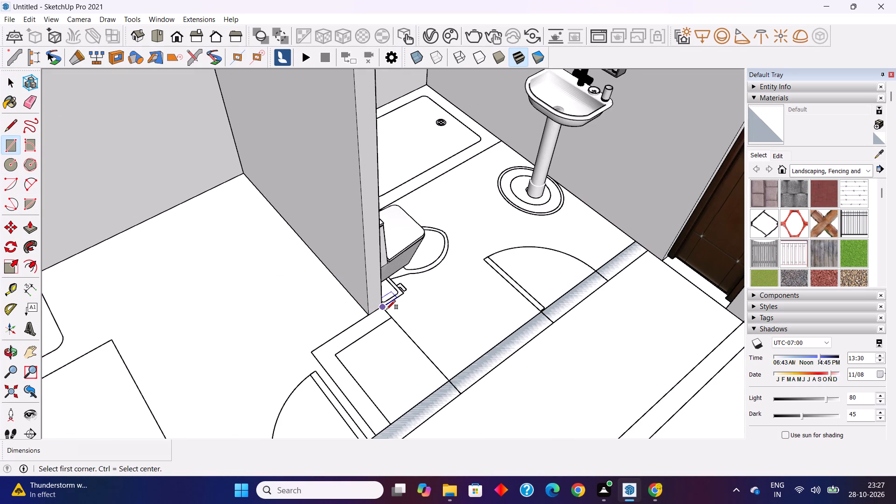
{"action": "left_click", "coordinate": [386, 309]}
{"action": "left_click", "coordinate": [338, 354]}
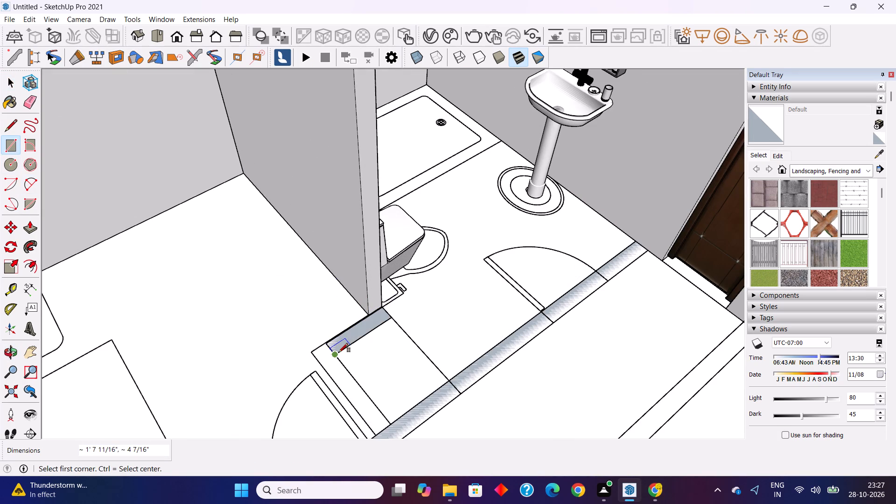
Make the new wall-strip rectangle, including its edges, into a group.
{"action": "key", "text": "space"}
{"action": "double_click", "coordinate": [358, 332]}
{"action": "right_click", "coordinate": [358, 332]}
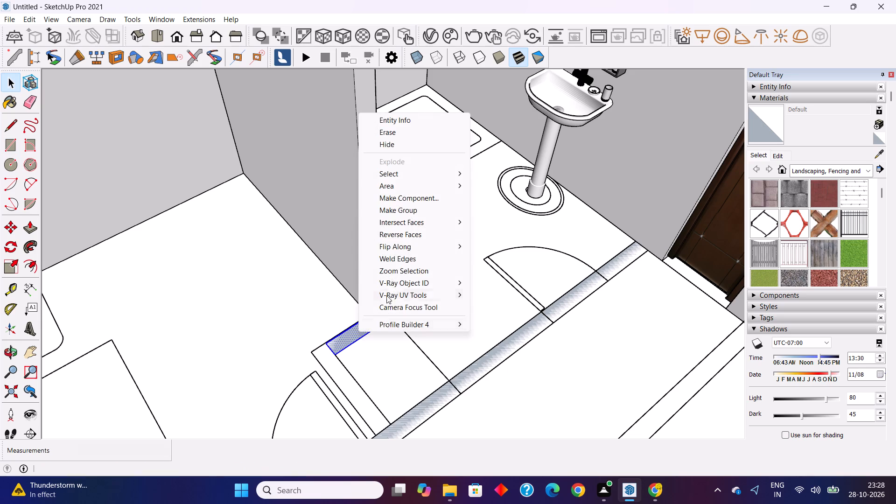
{"action": "left_click", "coordinate": [407, 213]}
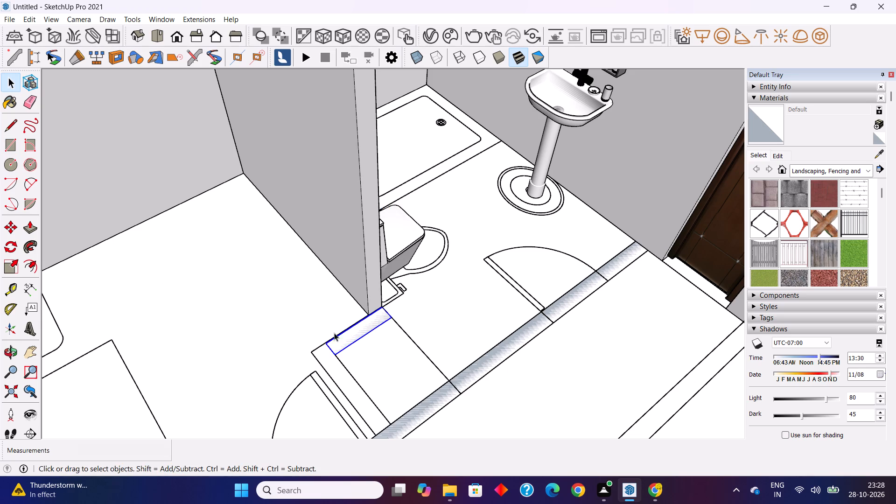
Draw a rectangle about 2' 5 13/16" by 4 3/4" over the plan's wall strip between the grouped strip and the long corridor wall strip.
{"action": "left_click", "coordinate": [17, 147]}
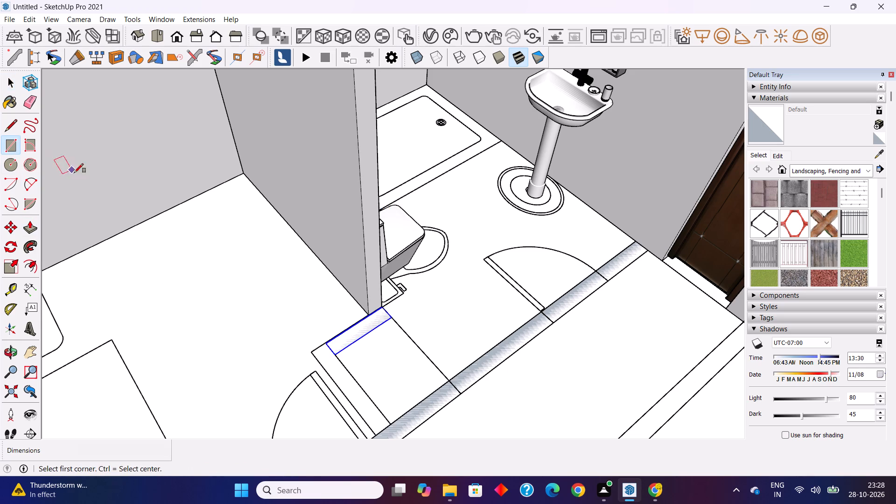
{"action": "scroll", "coordinate": [307, 388], "scroll_direction": "up", "scroll_amount": 7}
{"action": "scroll", "coordinate": [324, 336], "scroll_direction": "up", "scroll_amount": 3}
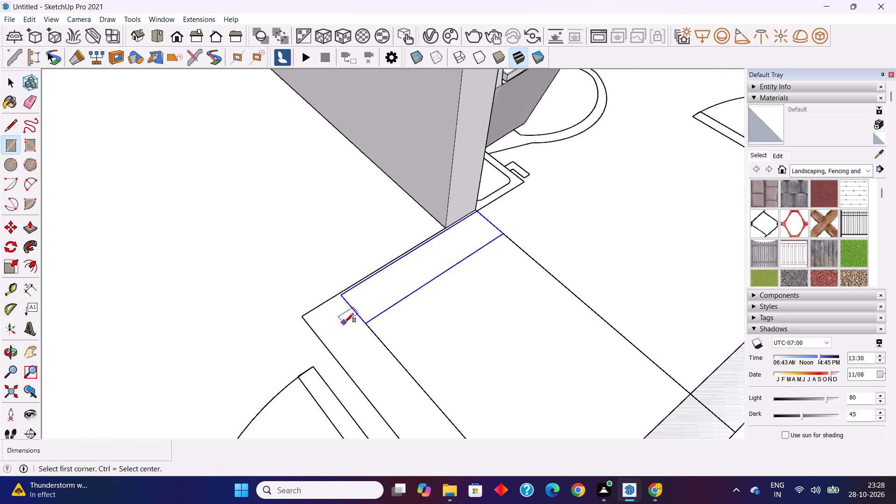
{"action": "scroll", "coordinate": [344, 322], "scroll_direction": "up", "scroll_amount": 3}
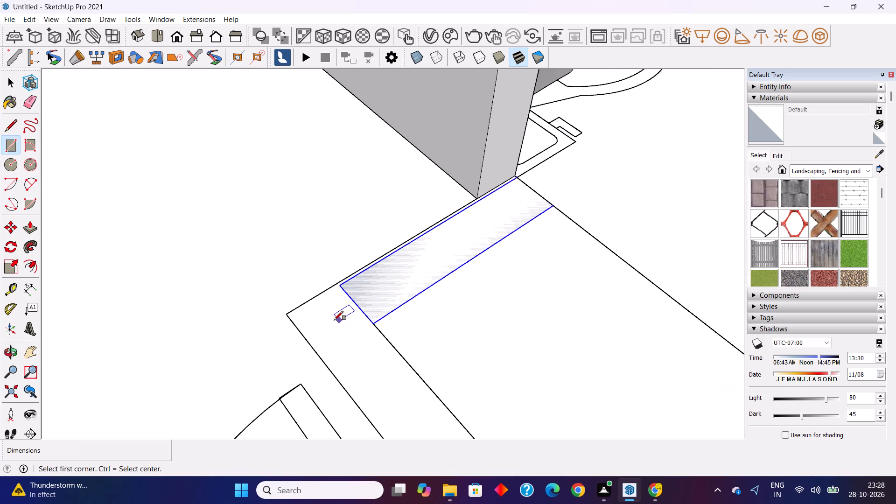
{"action": "left_click", "coordinate": [289, 315]}
{"action": "scroll", "coordinate": [314, 305], "scroll_direction": "down", "scroll_amount": 8}
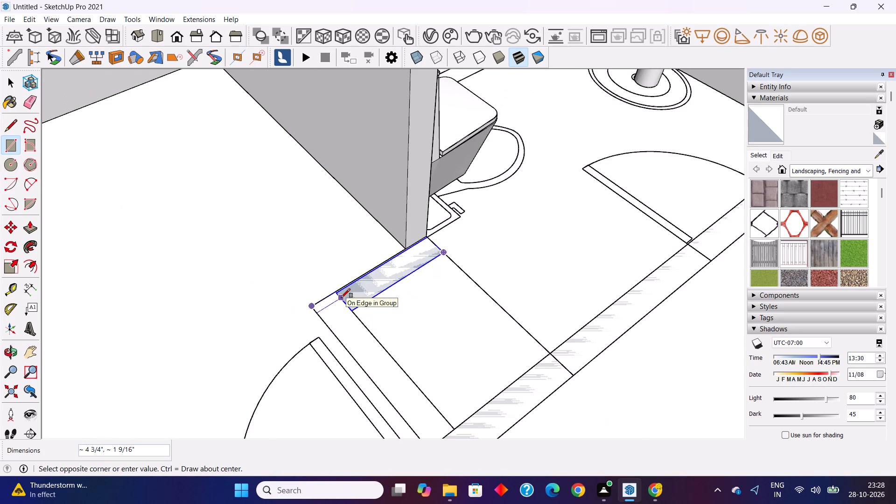
{"action": "scroll", "coordinate": [341, 298], "scroll_direction": "down", "scroll_amount": 3}
{"action": "left_click", "coordinate": [427, 391]}
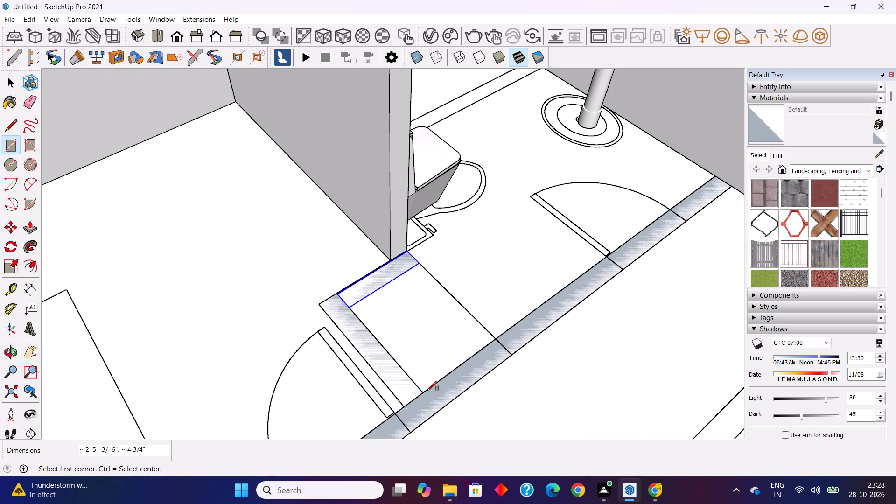
Make the new rectangle, including its edges, into a group.
{"action": "key", "text": "space"}
{"action": "double_click", "coordinate": [402, 385]}
{"action": "right_click", "coordinate": [402, 385]}
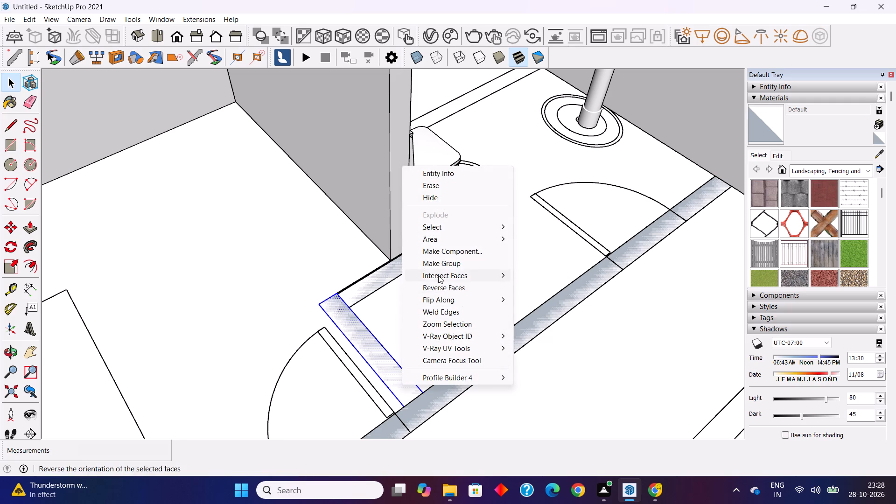
{"action": "left_click", "coordinate": [440, 267]}
Inside the short wall-strip group at the bathroom partition's free end, push/pull the face up 10'.
{"action": "double_click", "coordinate": [380, 271]}
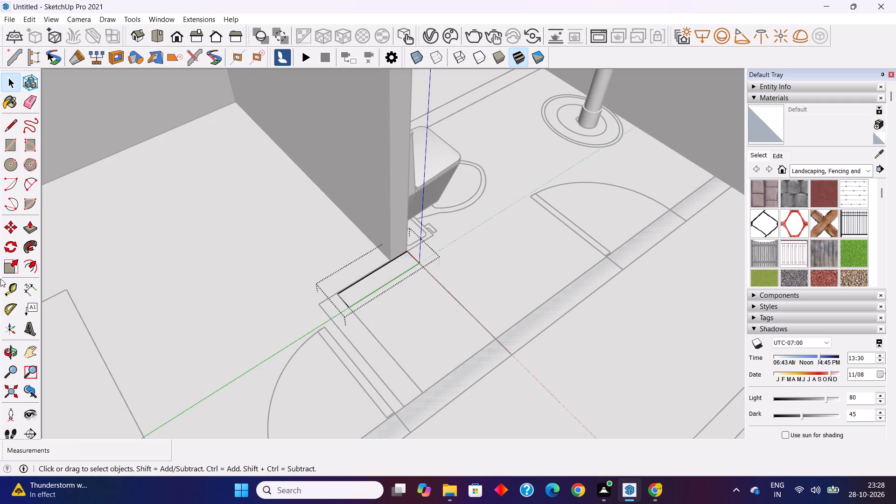
{"action": "left_click", "coordinate": [33, 226]}
{"action": "left_click", "coordinate": [364, 285]}
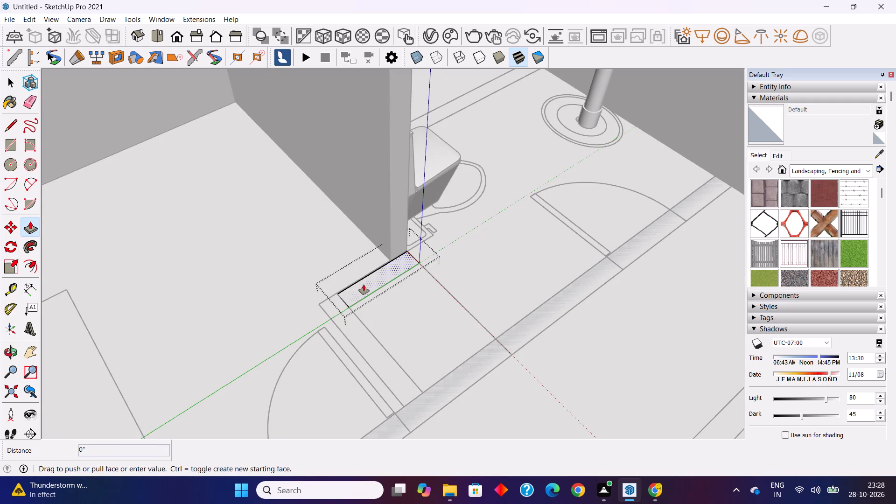
{"action": "scroll", "coordinate": [364, 285], "scroll_direction": "down", "scroll_amount": 14}
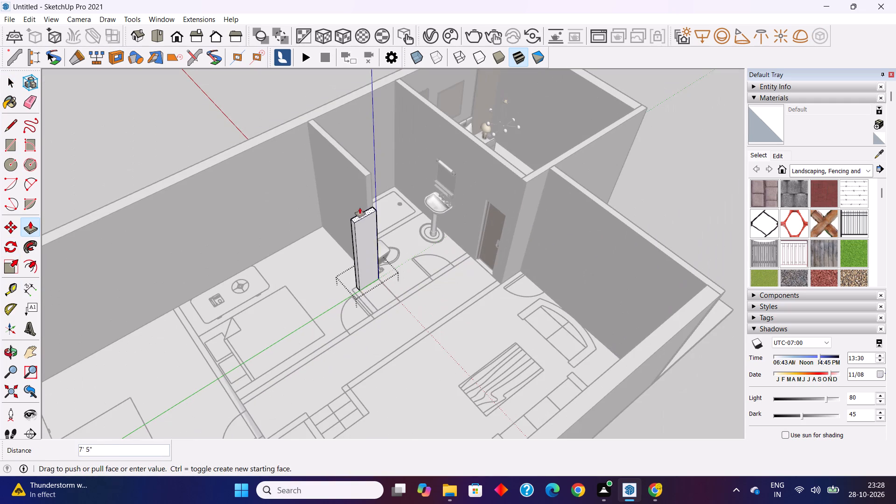
{"action": "left_click", "coordinate": [344, 155]}
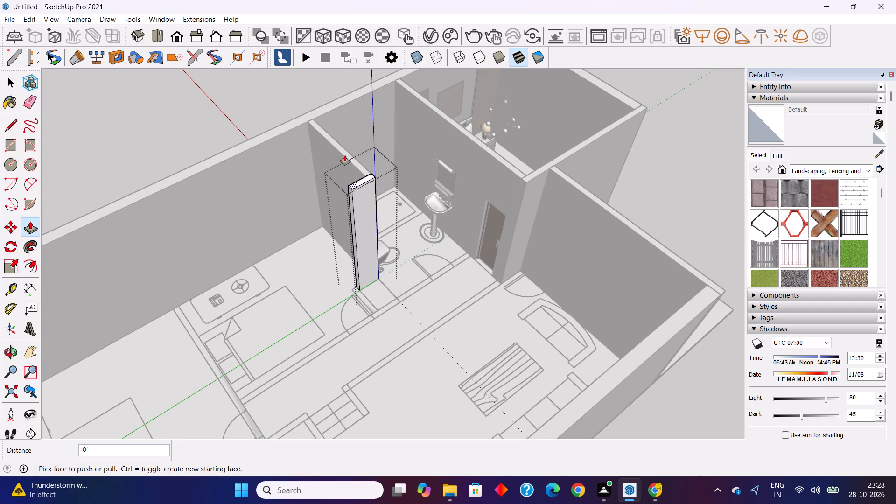
{"action": "key", "text": "space"}
{"action": "left_click", "coordinate": [336, 255]}
Pull the short wall's side face out about 1/4" to meet the bathroom partition's end, and close the group.
{"action": "middle_click_drag", "start_coordinate": [348, 292], "coordinate": [645, 316]}
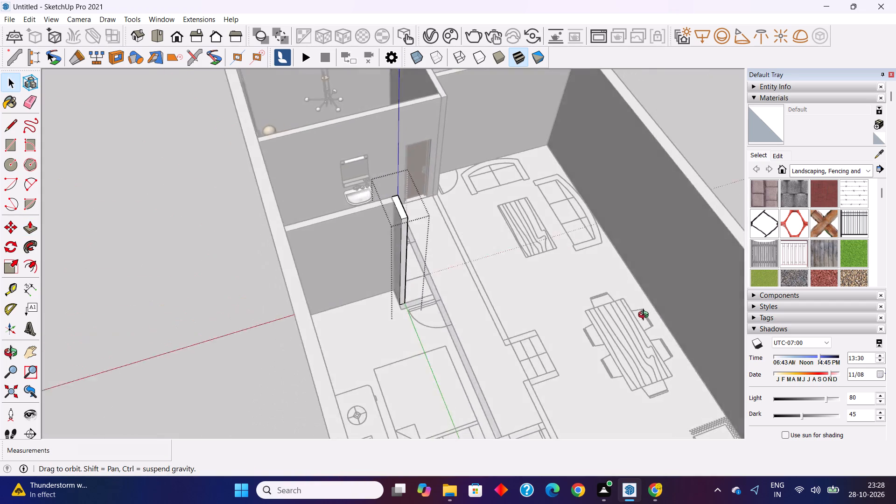
{"action": "middle_click_drag", "start_coordinate": [645, 316], "coordinate": [710, 311]}
{"action": "scroll", "coordinate": [453, 192], "scroll_direction": "up", "scroll_amount": 6}
{"action": "scroll", "coordinate": [366, 206], "scroll_direction": "up", "scroll_amount": 3}
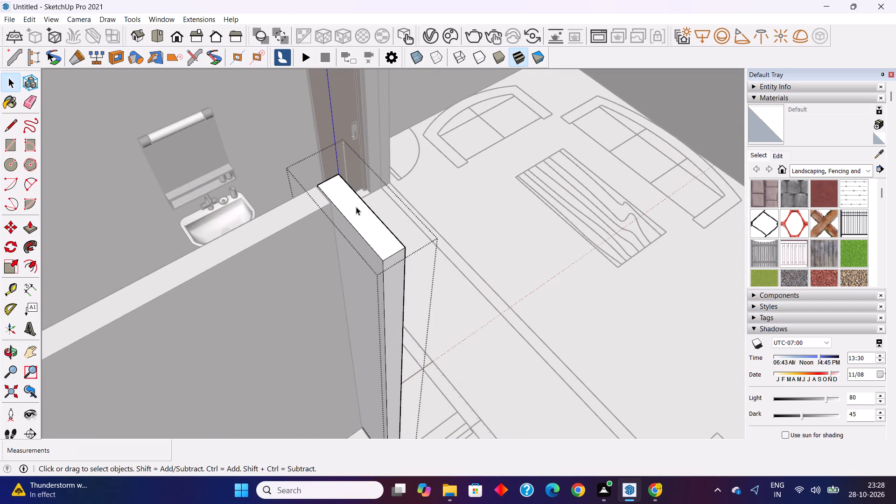
{"action": "scroll", "coordinate": [328, 209], "scroll_direction": "up", "scroll_amount": 16}
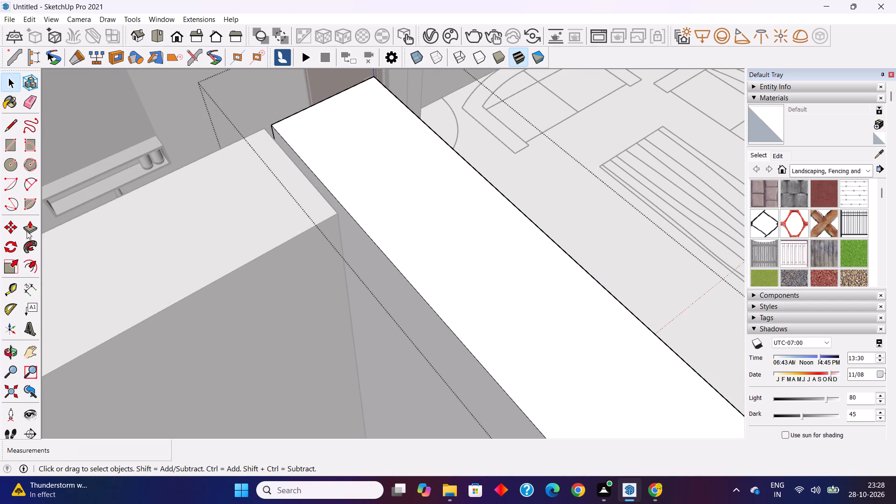
{"action": "left_click", "coordinate": [26, 230]}
{"action": "left_click", "coordinate": [350, 230]}
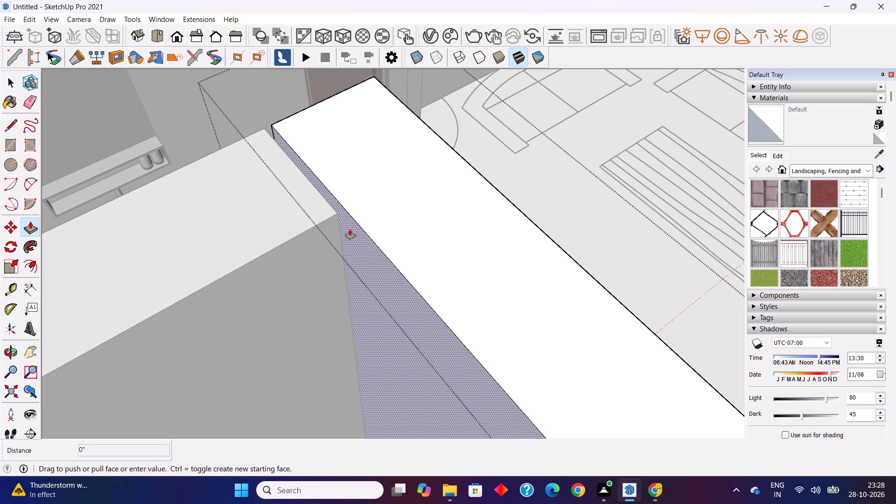
{"action": "left_click", "coordinate": [332, 219]}
{"action": "scroll", "coordinate": [332, 219], "scroll_direction": "down", "scroll_amount": 7}
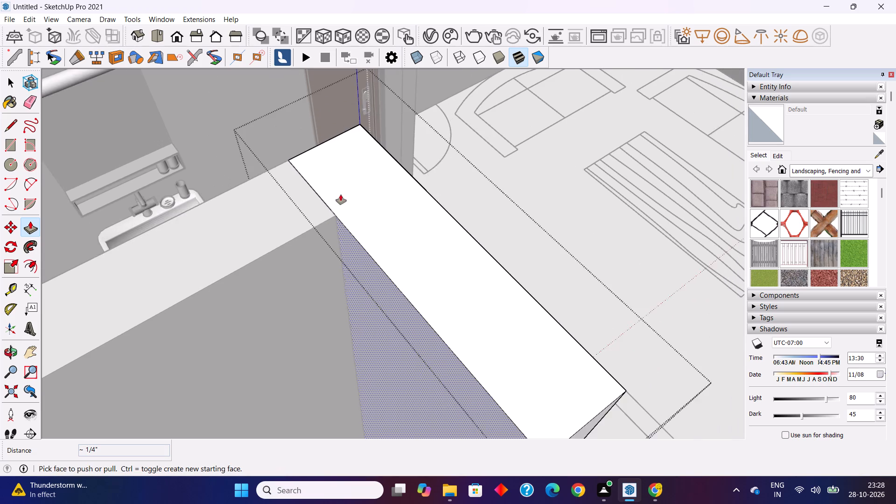
{"action": "scroll", "coordinate": [341, 195], "scroll_direction": "down", "scroll_amount": 20}
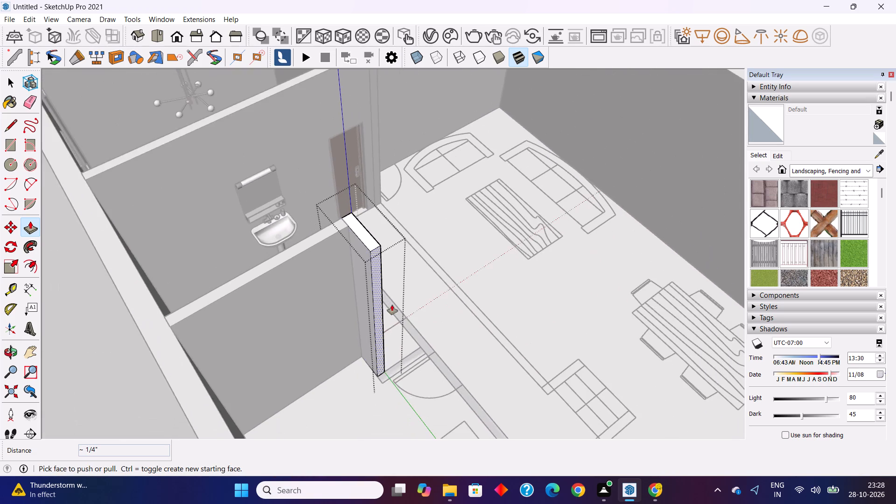
{"action": "middle_click_drag", "start_coordinate": [390, 305], "coordinate": [252, 290]}
{"action": "middle_click_drag", "start_coordinate": [335, 302], "coordinate": [236, 295]}
{"action": "key", "text": "space"}
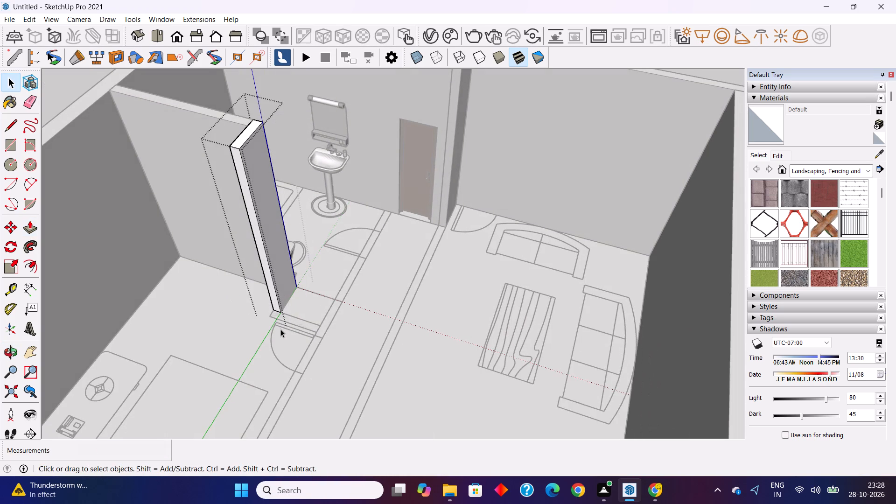
{"action": "left_click", "coordinate": [280, 329]}
{"action": "key", "text": "Escape"}
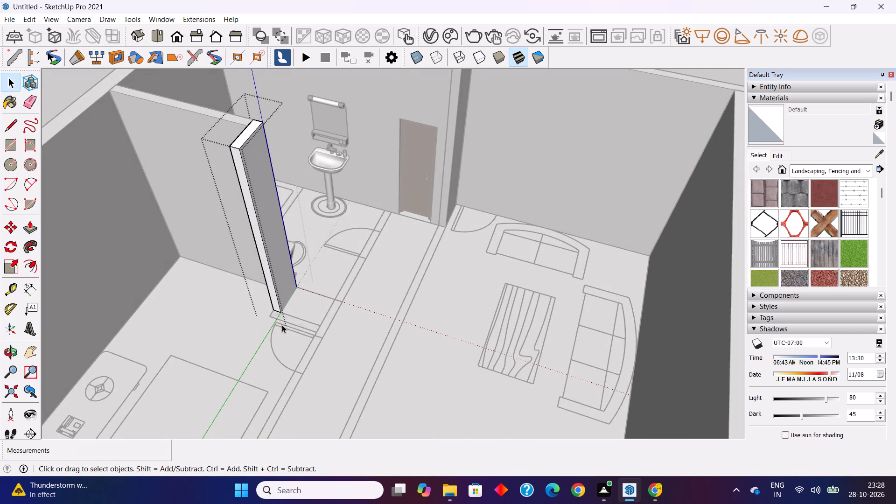
Inside the adjoining wall-strip group, push/pull the face up to the top of the neighbouring short wall, and close the group.
{"action": "scroll", "coordinate": [284, 311], "scroll_direction": "up", "scroll_amount": 8}
{"action": "double_click", "coordinate": [281, 321]}
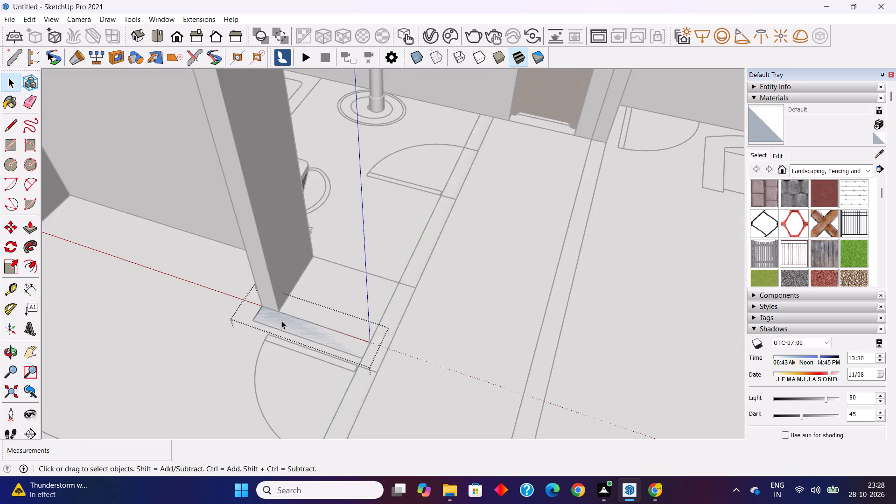
{"action": "left_click", "coordinate": [33, 226]}
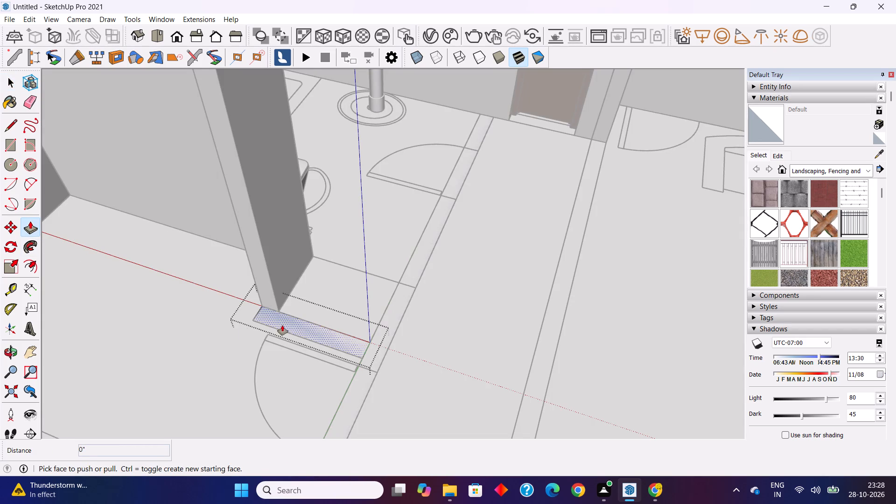
{"action": "left_click", "coordinate": [283, 323]}
{"action": "scroll", "coordinate": [283, 323], "scroll_direction": "down", "scroll_amount": 12}
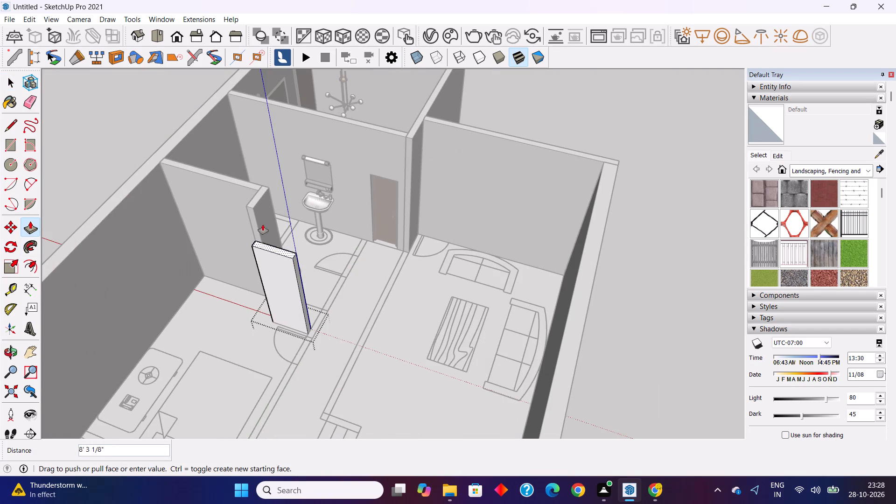
{"action": "left_click", "coordinate": [256, 194]}
{"action": "key", "text": "space"}
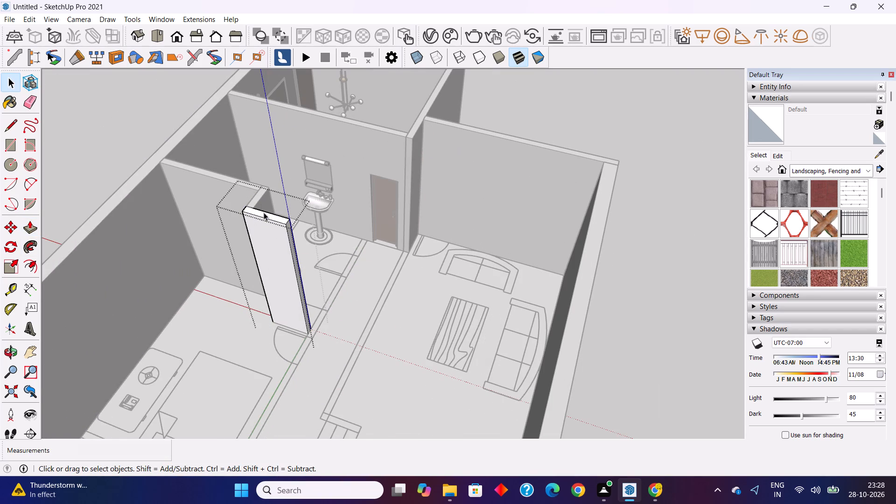
{"action": "left_click", "coordinate": [273, 291]}
{"action": "key", "text": "Escape"}
{"action": "key", "text": "Escape"}
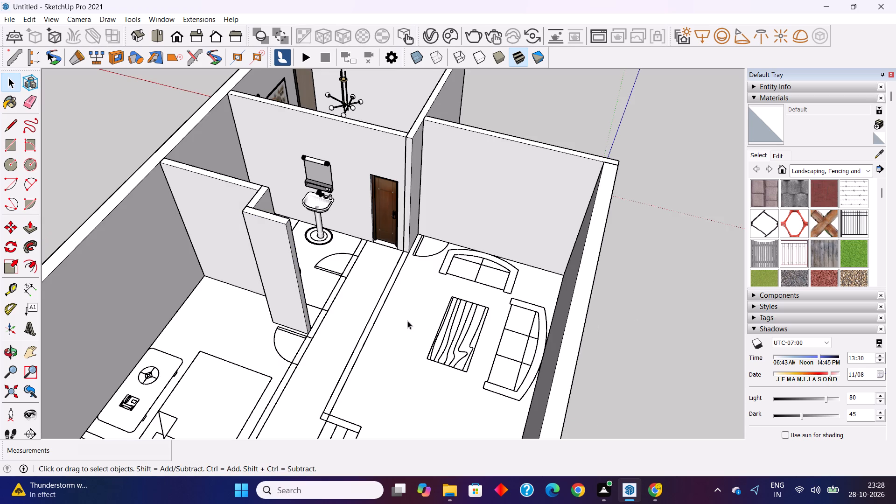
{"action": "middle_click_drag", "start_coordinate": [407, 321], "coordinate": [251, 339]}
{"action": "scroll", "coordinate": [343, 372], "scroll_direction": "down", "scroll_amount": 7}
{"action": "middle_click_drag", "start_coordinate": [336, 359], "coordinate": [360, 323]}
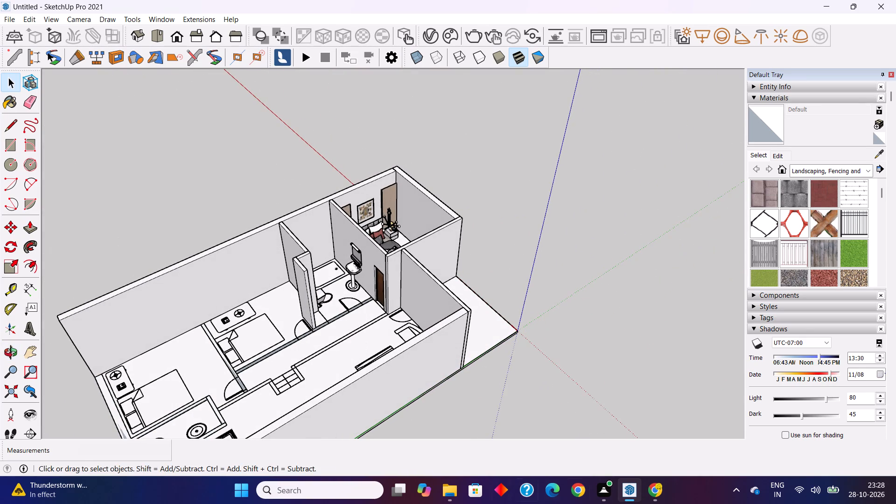
Switch to Chrome and open a new browser tab ready for an address or search entry.
{"action": "left_click", "coordinate": [657, 489]}
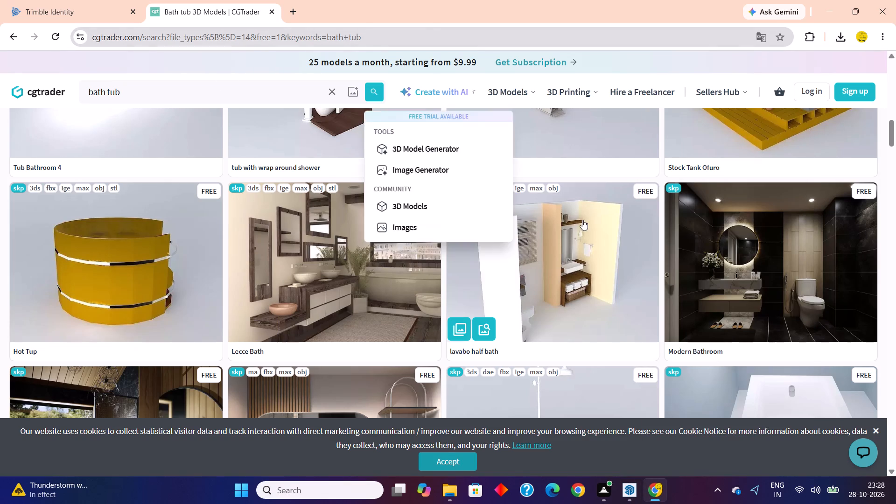
{"action": "left_click", "coordinate": [302, 13]}
{"action": "left_click", "coordinate": [296, 11]}
{"action": "left_click", "coordinate": [225, 29]}
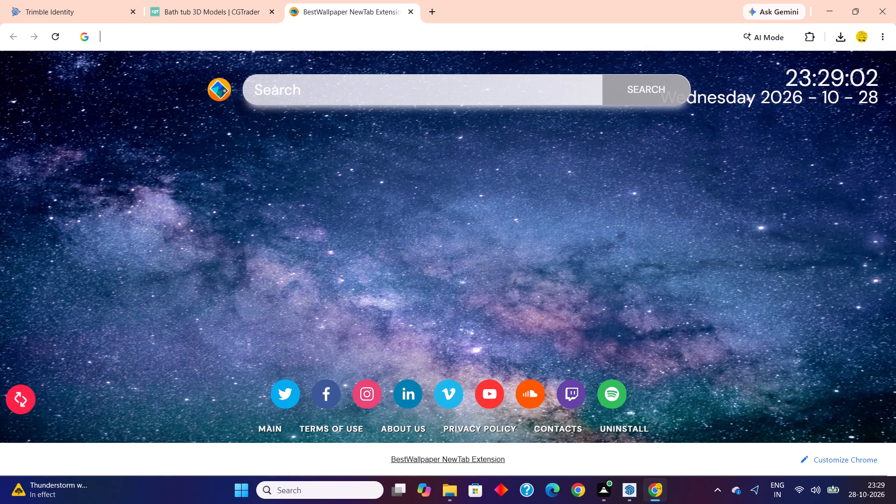
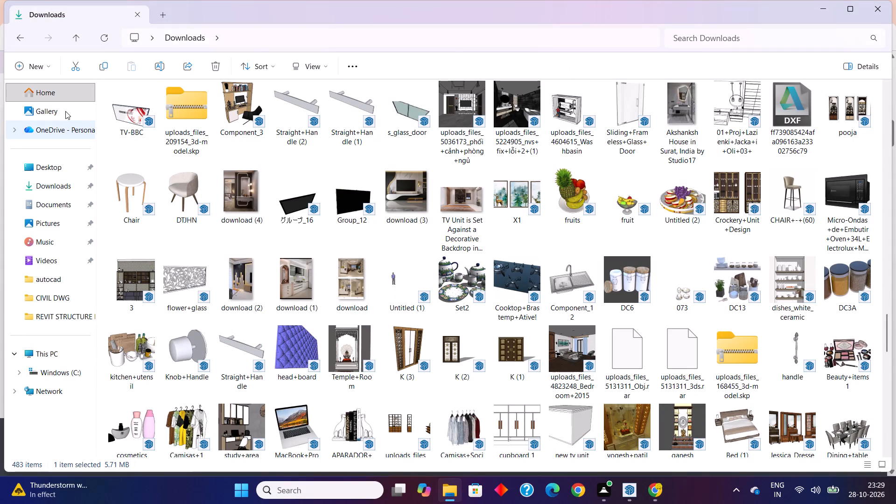
Open the "tv unit" image from the autocad folder on the Desktop and view it full-window for reference.
{"action": "double_click", "coordinate": [51, 169]}
{"action": "double_click", "coordinate": [135, 124]}
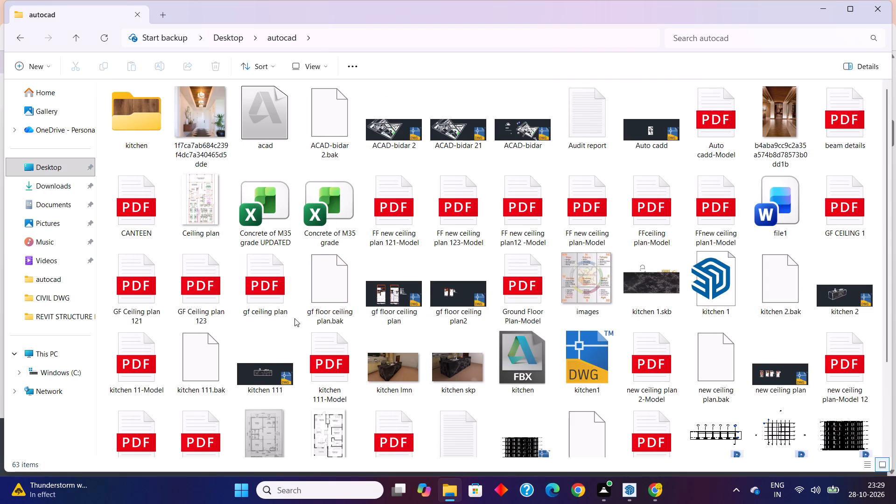
{"action": "scroll", "coordinate": [602, 363], "scroll_direction": "down", "scroll_amount": 2}
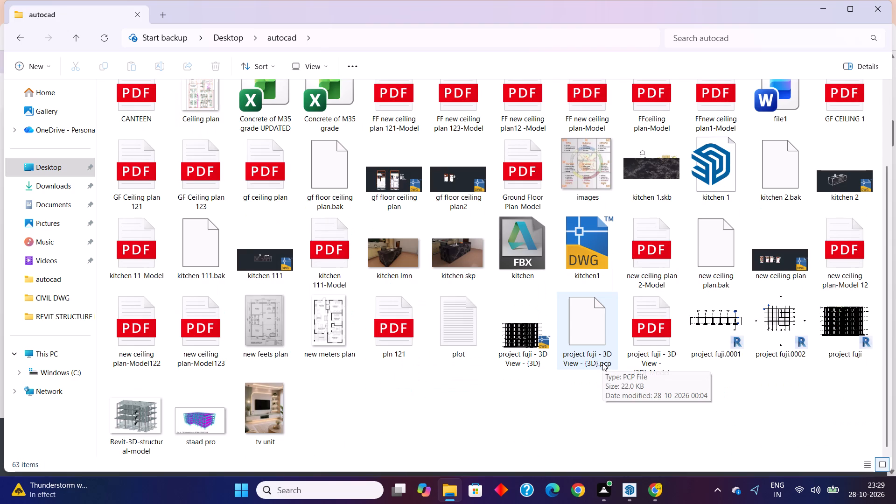
{"action": "double_click", "coordinate": [266, 428]}
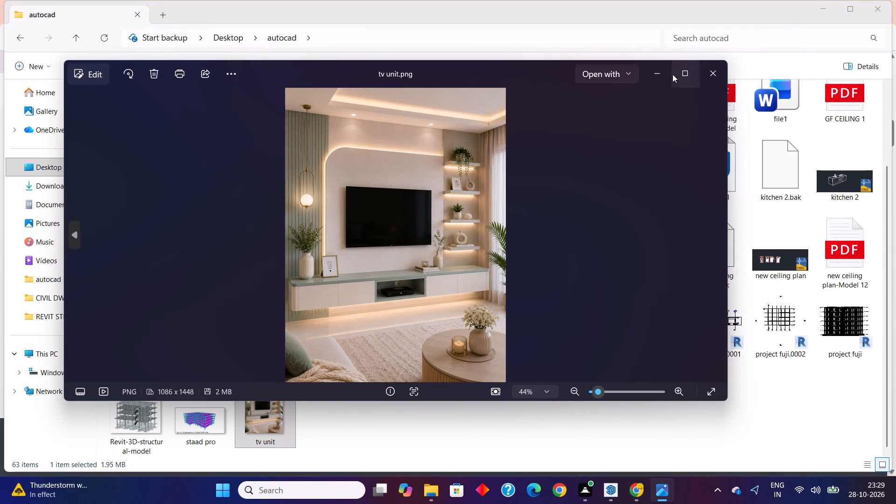
{"action": "left_click", "coordinate": [680, 75]}
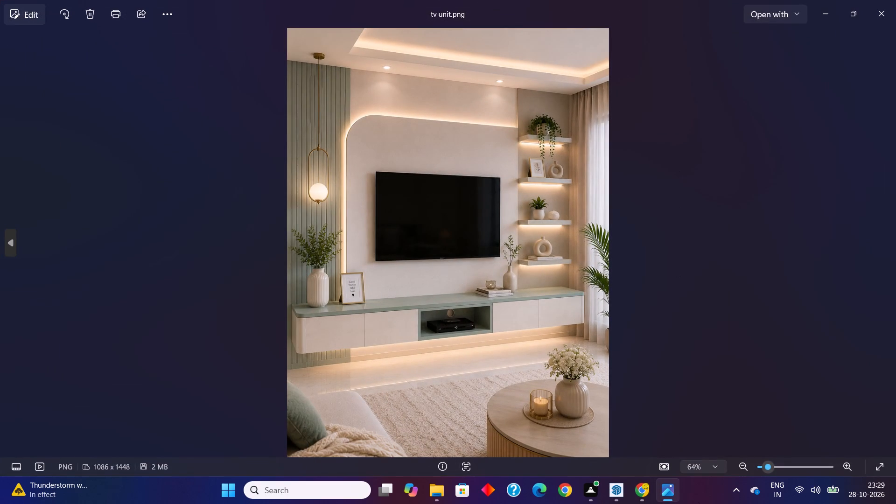
Back in SketchUp, push/pull the long wall strip between the bathroom, middle bedroom and hall up 10', and close the group.
{"action": "left_click", "coordinate": [617, 490]}
{"action": "scroll", "coordinate": [238, 242], "scroll_direction": "down", "scroll_amount": 2}
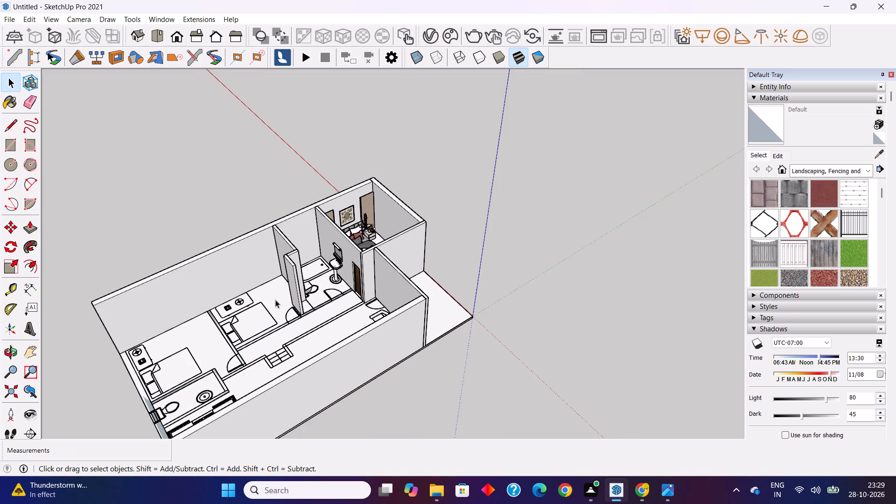
{"action": "middle_click_drag", "start_coordinate": [277, 301], "coordinate": [291, 341]}
{"action": "scroll", "coordinate": [308, 336], "scroll_direction": "up", "scroll_amount": 8}
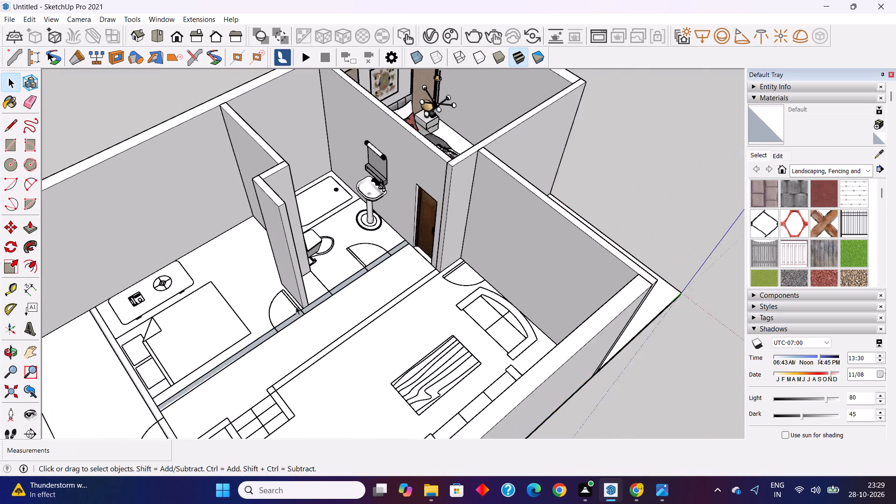
{"action": "scroll", "coordinate": [296, 306], "scroll_direction": "up", "scroll_amount": 4}
{"action": "double_click", "coordinate": [298, 315]}
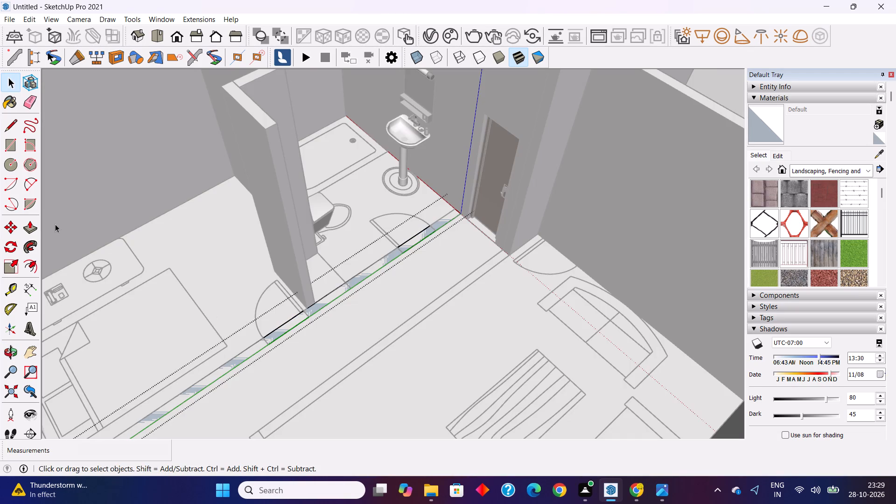
{"action": "left_click", "coordinate": [34, 224]}
{"action": "left_click", "coordinate": [278, 335]}
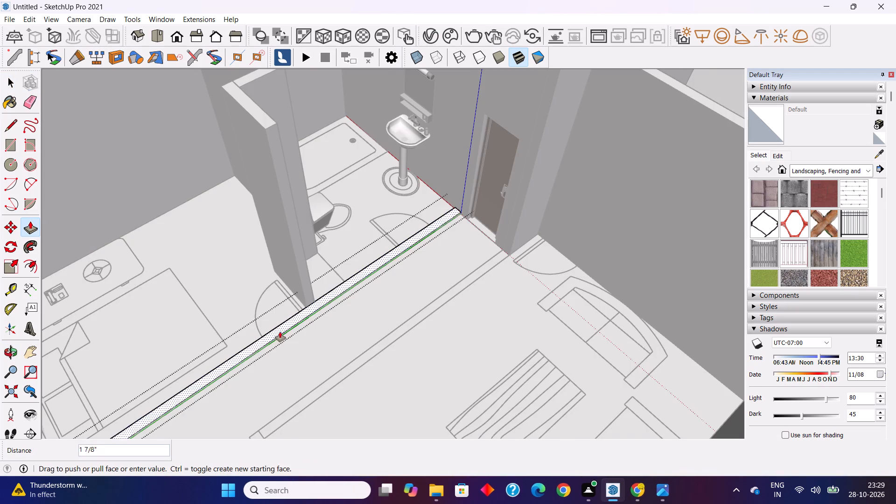
{"action": "scroll", "coordinate": [282, 332], "scroll_direction": "down", "scroll_amount": 6}
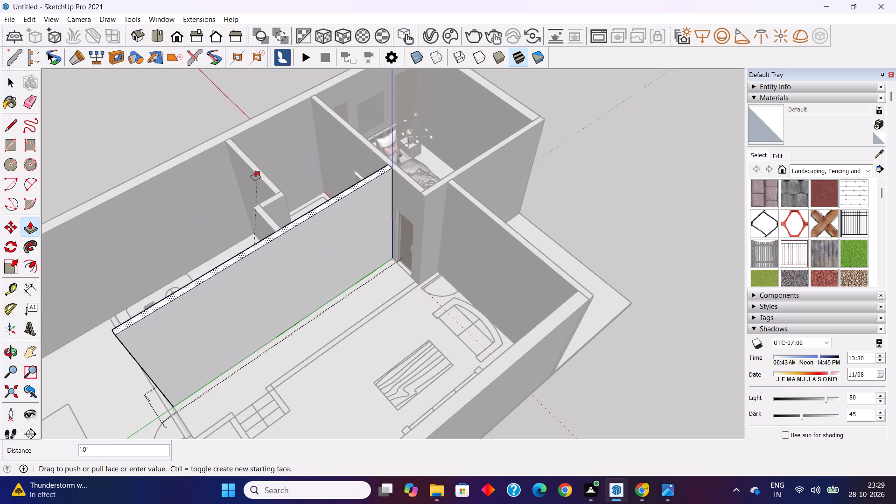
{"action": "left_click", "coordinate": [254, 167]}
{"action": "middle_click_drag", "start_coordinate": [269, 288], "coordinate": [287, 240]}
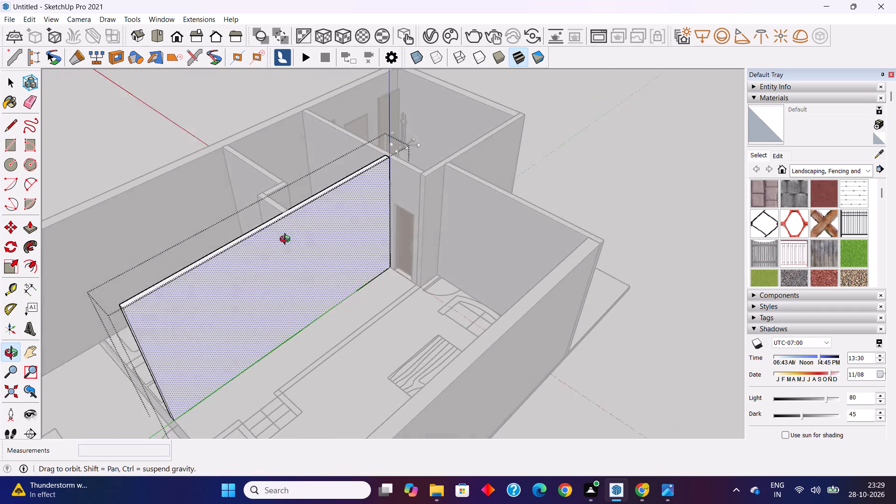
{"action": "middle_click_drag", "start_coordinate": [287, 240], "coordinate": [276, 242]}
{"action": "key", "text": "space"}
{"action": "left_click", "coordinate": [581, 140]}
{"action": "scroll", "coordinate": [581, 140], "scroll_direction": "down", "scroll_amount": 2}
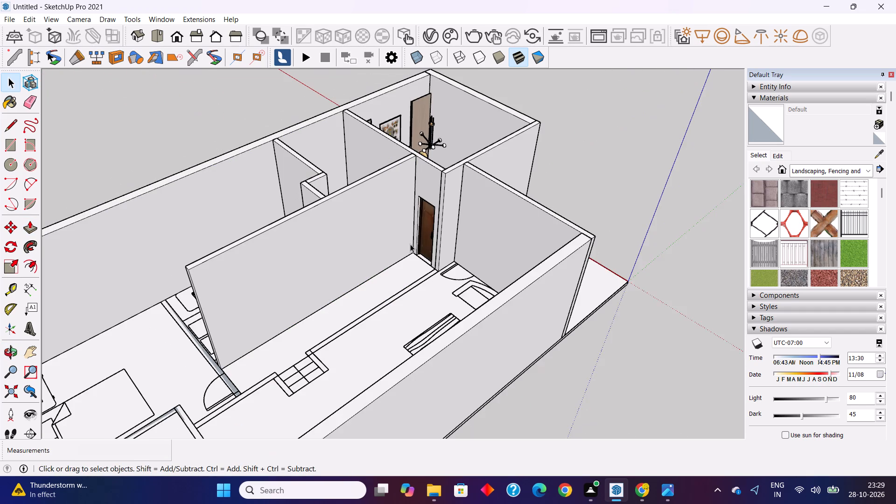
Inside the long wall's group, draw a 3' by 7' door rectangle from the hall-side bottom edge beside the bathroom.
{"action": "middle_click_drag", "start_coordinate": [410, 245], "coordinate": [350, 285]}
{"action": "scroll", "coordinate": [377, 194], "scroll_direction": "up", "scroll_amount": 3}
{"action": "scroll", "coordinate": [373, 260], "scroll_direction": "up", "scroll_amount": 2}
{"action": "middle_click_drag", "start_coordinate": [371, 260], "coordinate": [387, 238]}
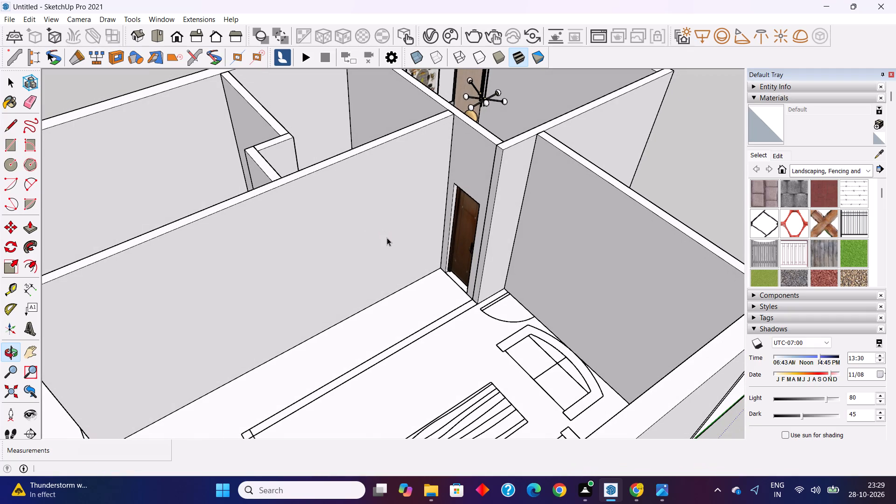
{"action": "middle_click_drag", "start_coordinate": [385, 239], "coordinate": [416, 314], "text": "shift"}
{"action": "middle_click_drag", "start_coordinate": [398, 289], "coordinate": [398, 268]}
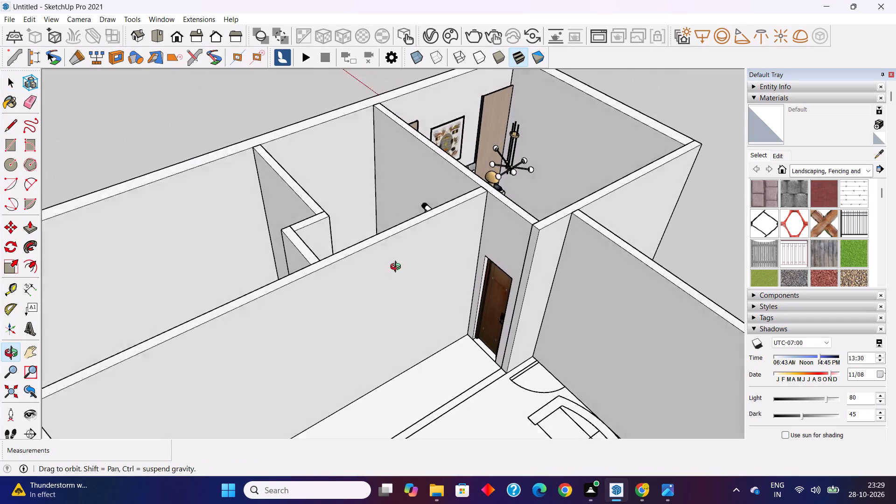
{"action": "middle_click_drag", "start_coordinate": [398, 268], "coordinate": [401, 240]}
{"action": "double_click", "coordinate": [413, 255]}
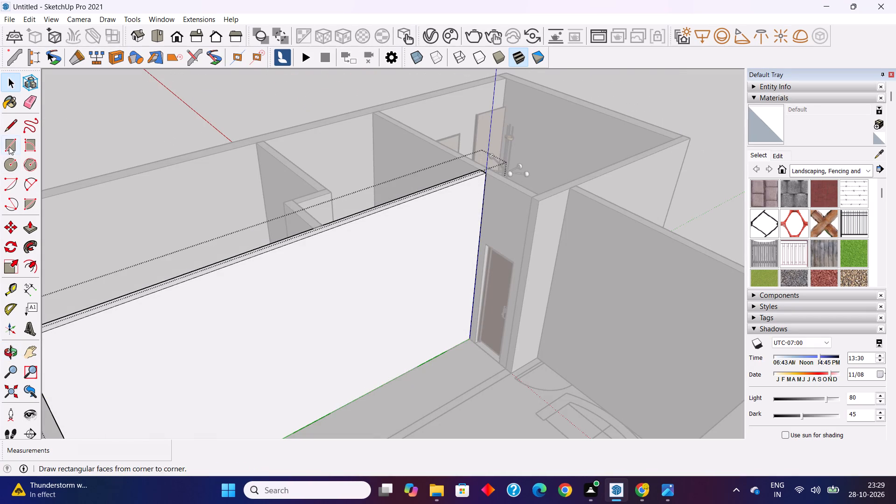
{"action": "left_click", "coordinate": [11, 145]}
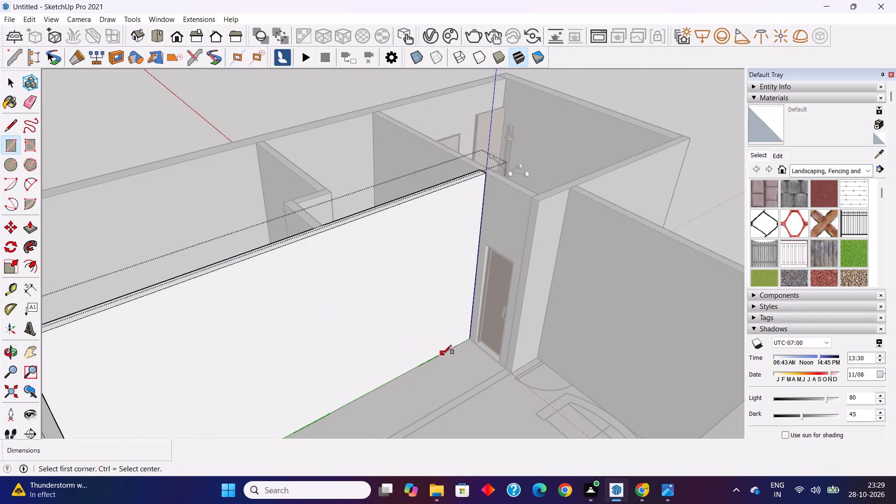
{"action": "left_click", "coordinate": [441, 354]}
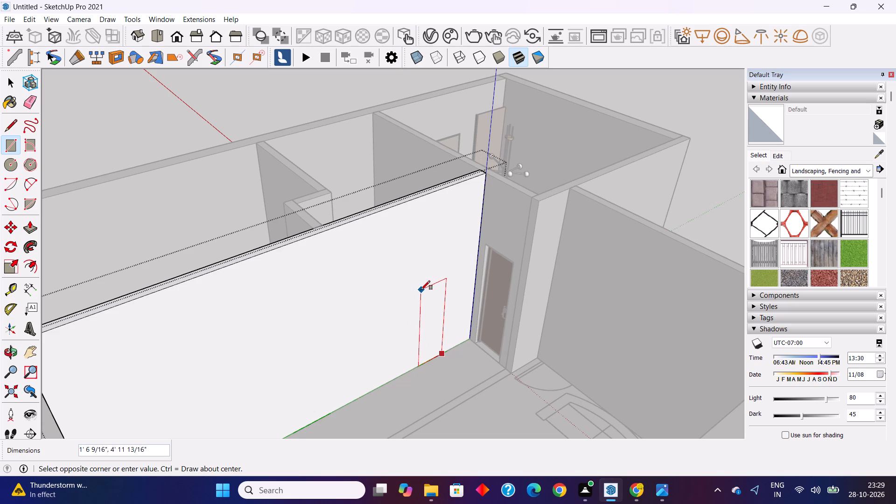
{"action": "key", "text": "3"}
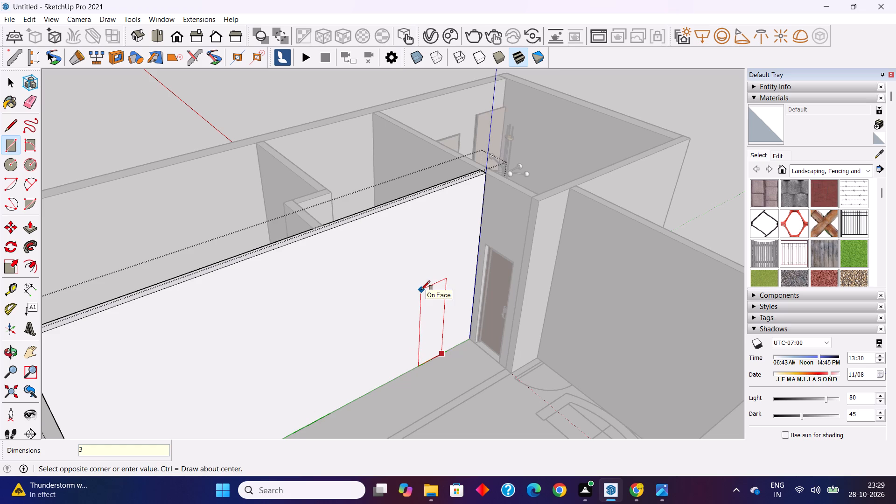
{"action": "type", "text": "',"}
{"action": "type", "text": "7'"}
{"action": "key", "text": "Return"}
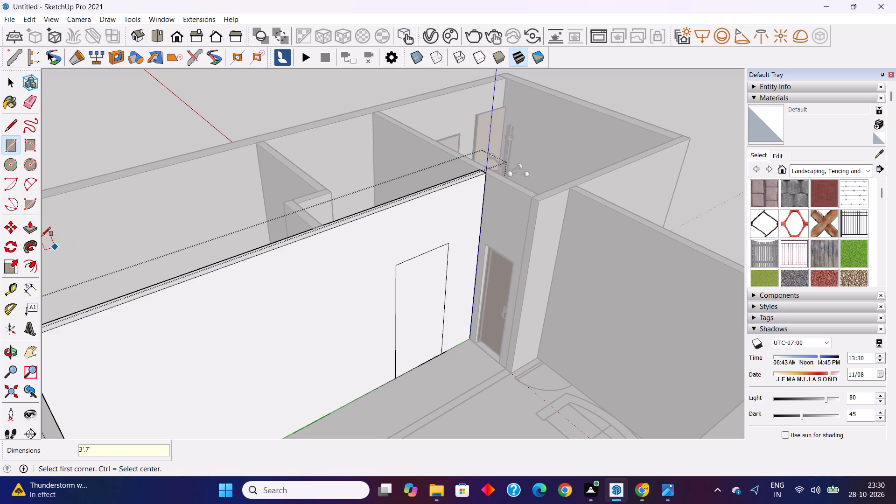
Push the 3' by 7' rectangle about 4 3/4" through the long wall to cut the bathroom doorway.
{"action": "left_click", "coordinate": [30, 225]}
{"action": "middle_click_drag", "start_coordinate": [320, 325], "coordinate": [348, 377]}
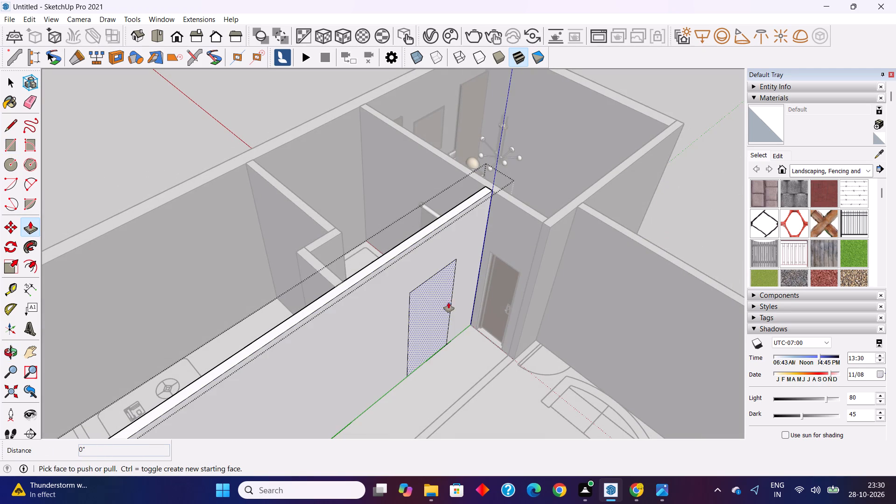
{"action": "left_click", "coordinate": [432, 290]}
{"action": "left_click", "coordinate": [403, 238]}
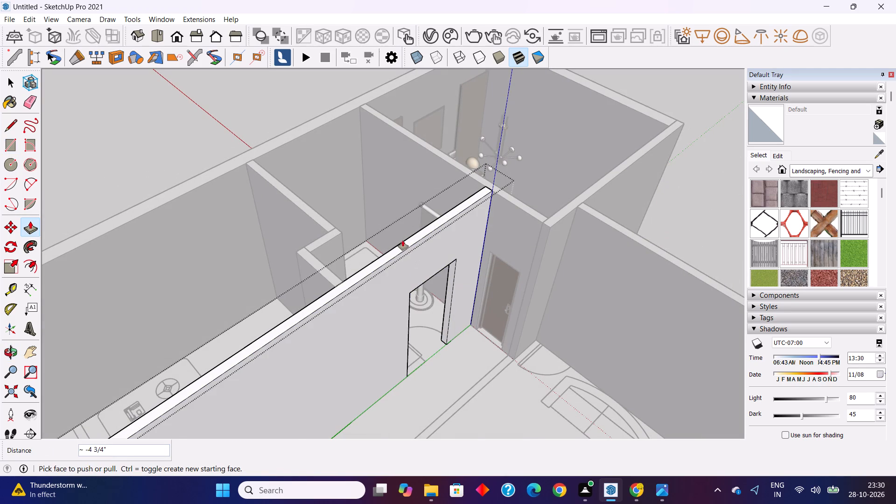
{"action": "scroll", "coordinate": [405, 246], "scroll_direction": "down", "scroll_amount": 3}
{"action": "middle_click_drag", "start_coordinate": [432, 312], "coordinate": [189, 310]}
{"action": "key", "text": "space"}
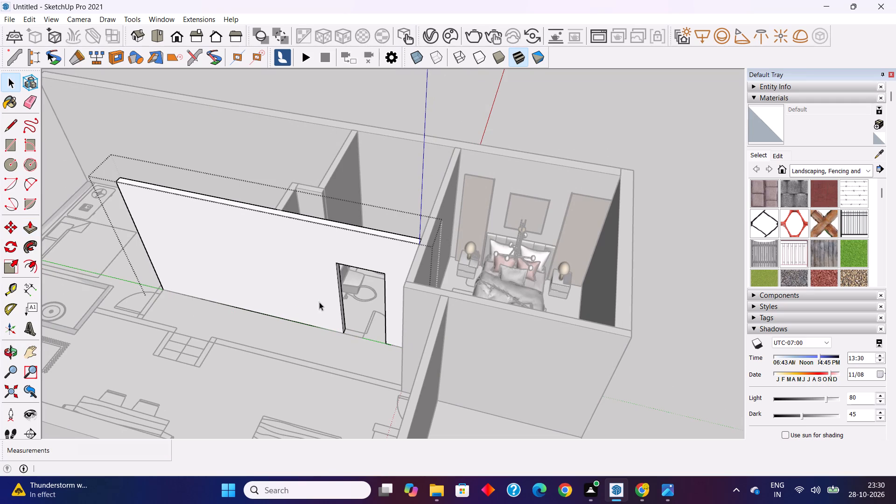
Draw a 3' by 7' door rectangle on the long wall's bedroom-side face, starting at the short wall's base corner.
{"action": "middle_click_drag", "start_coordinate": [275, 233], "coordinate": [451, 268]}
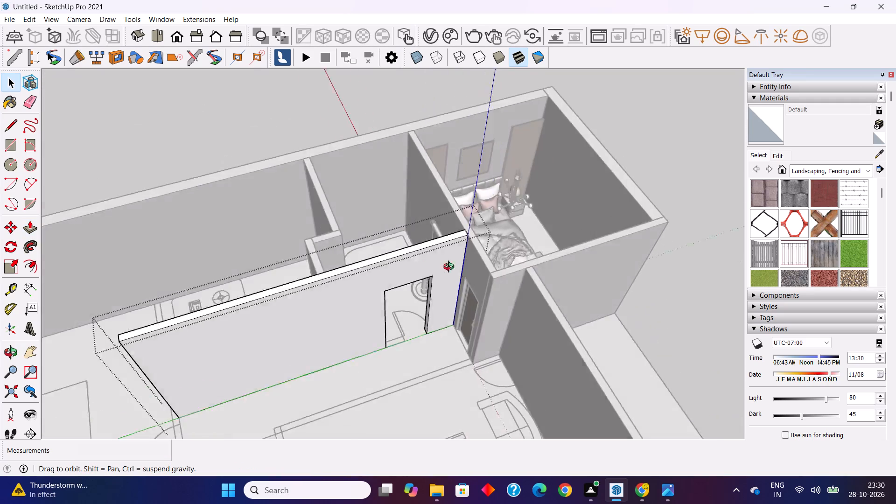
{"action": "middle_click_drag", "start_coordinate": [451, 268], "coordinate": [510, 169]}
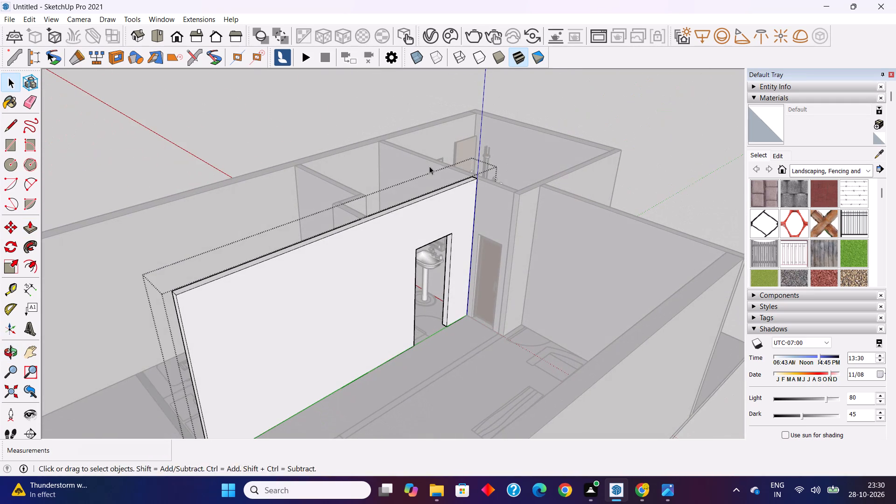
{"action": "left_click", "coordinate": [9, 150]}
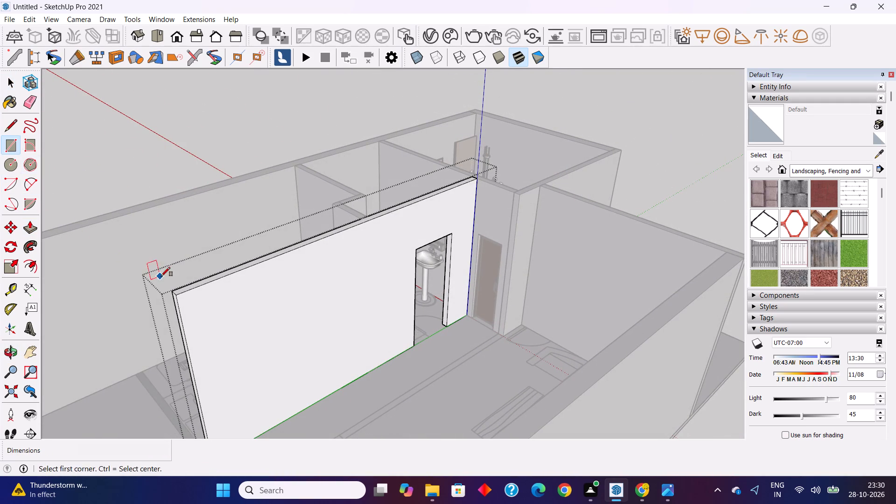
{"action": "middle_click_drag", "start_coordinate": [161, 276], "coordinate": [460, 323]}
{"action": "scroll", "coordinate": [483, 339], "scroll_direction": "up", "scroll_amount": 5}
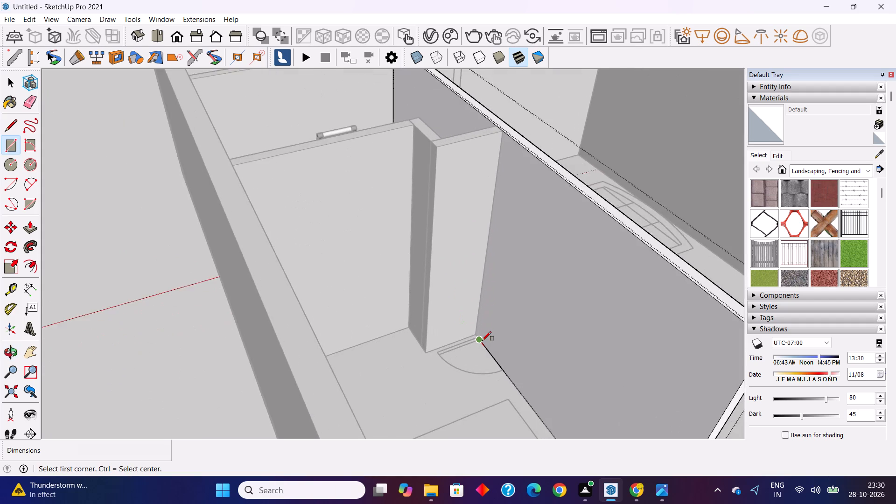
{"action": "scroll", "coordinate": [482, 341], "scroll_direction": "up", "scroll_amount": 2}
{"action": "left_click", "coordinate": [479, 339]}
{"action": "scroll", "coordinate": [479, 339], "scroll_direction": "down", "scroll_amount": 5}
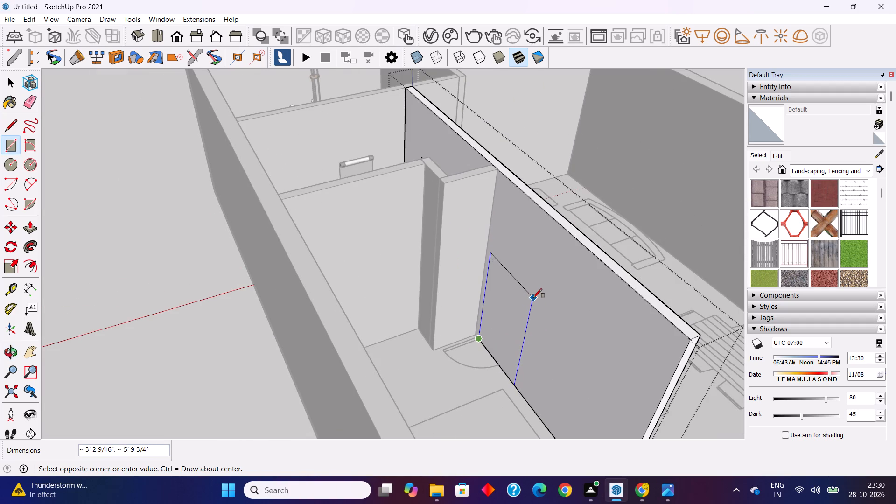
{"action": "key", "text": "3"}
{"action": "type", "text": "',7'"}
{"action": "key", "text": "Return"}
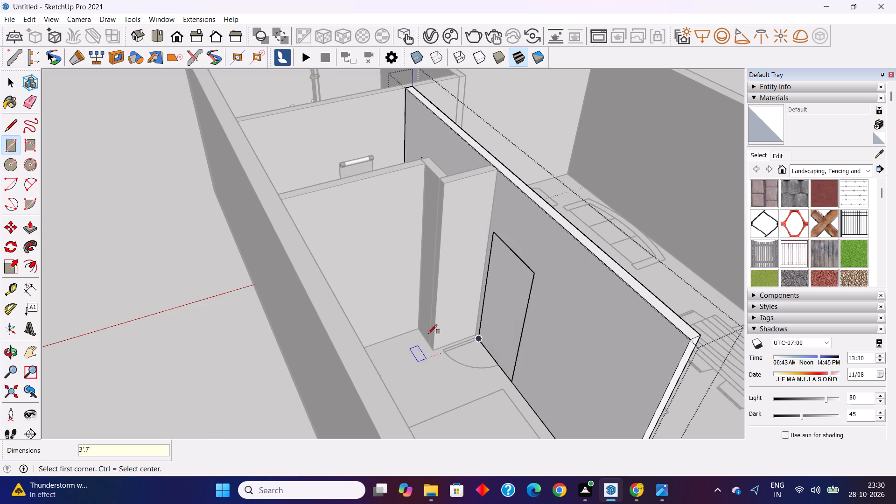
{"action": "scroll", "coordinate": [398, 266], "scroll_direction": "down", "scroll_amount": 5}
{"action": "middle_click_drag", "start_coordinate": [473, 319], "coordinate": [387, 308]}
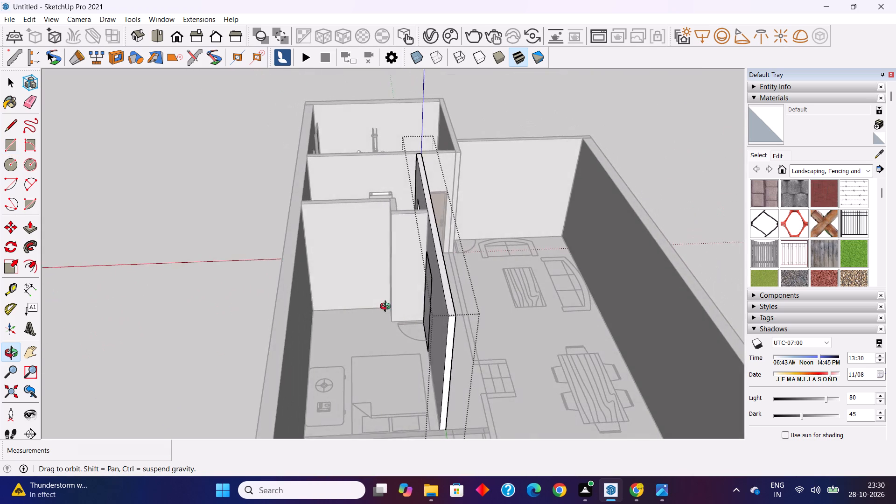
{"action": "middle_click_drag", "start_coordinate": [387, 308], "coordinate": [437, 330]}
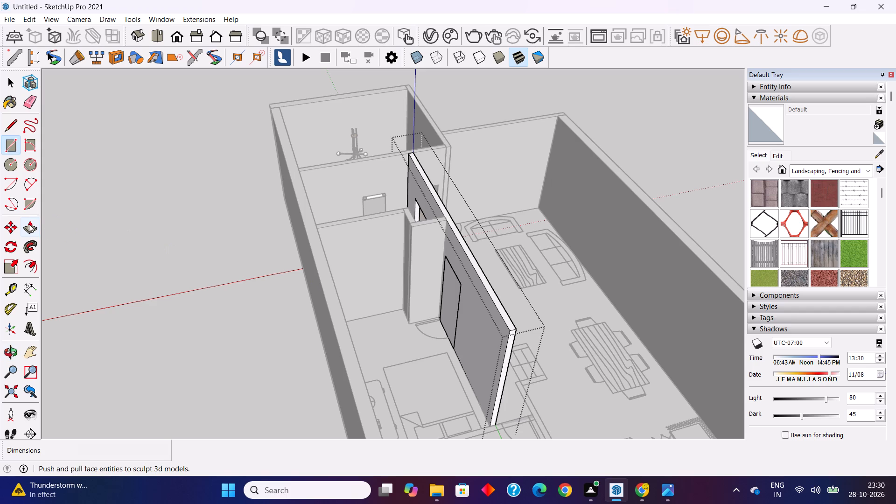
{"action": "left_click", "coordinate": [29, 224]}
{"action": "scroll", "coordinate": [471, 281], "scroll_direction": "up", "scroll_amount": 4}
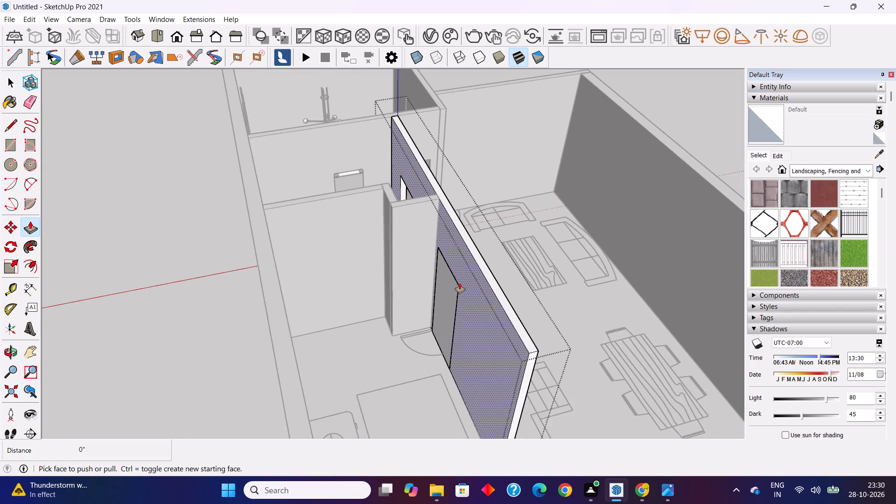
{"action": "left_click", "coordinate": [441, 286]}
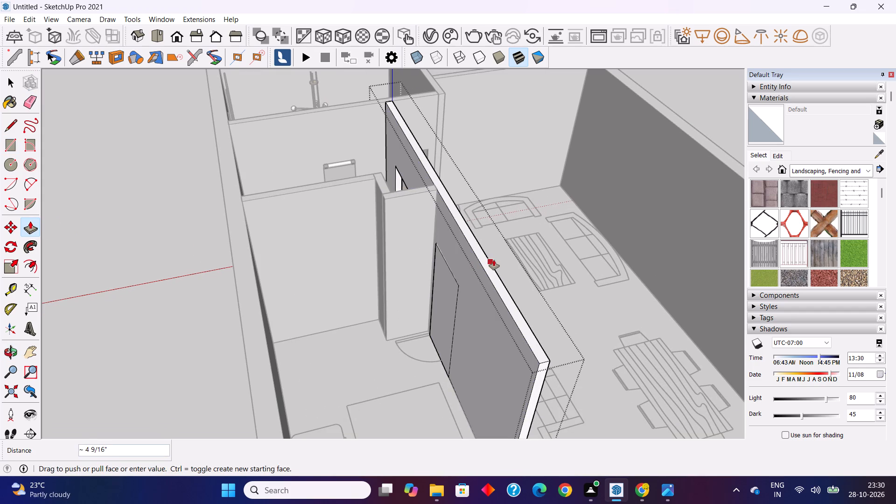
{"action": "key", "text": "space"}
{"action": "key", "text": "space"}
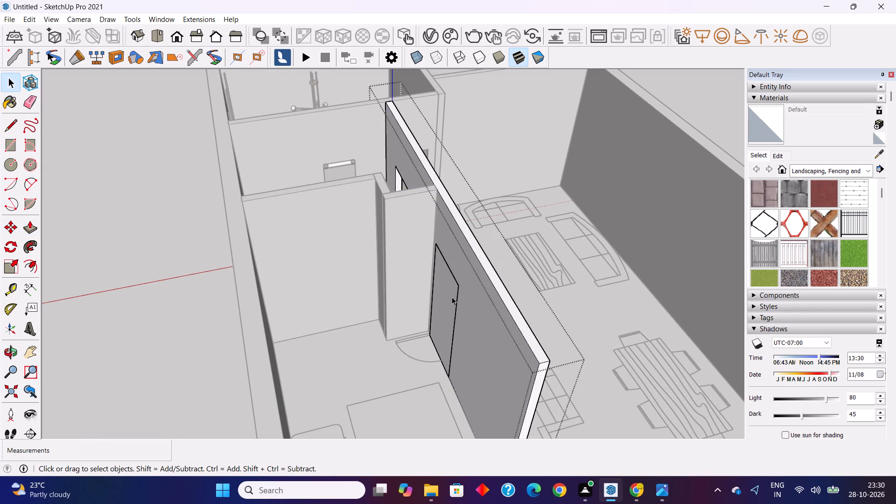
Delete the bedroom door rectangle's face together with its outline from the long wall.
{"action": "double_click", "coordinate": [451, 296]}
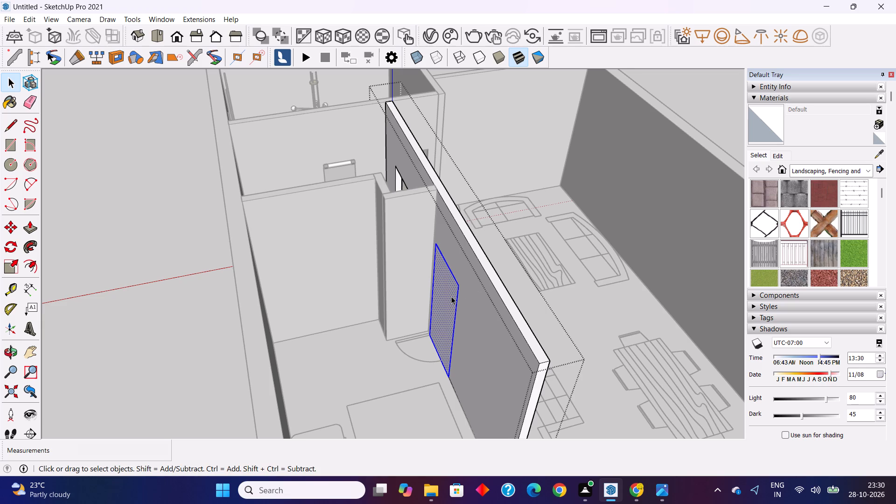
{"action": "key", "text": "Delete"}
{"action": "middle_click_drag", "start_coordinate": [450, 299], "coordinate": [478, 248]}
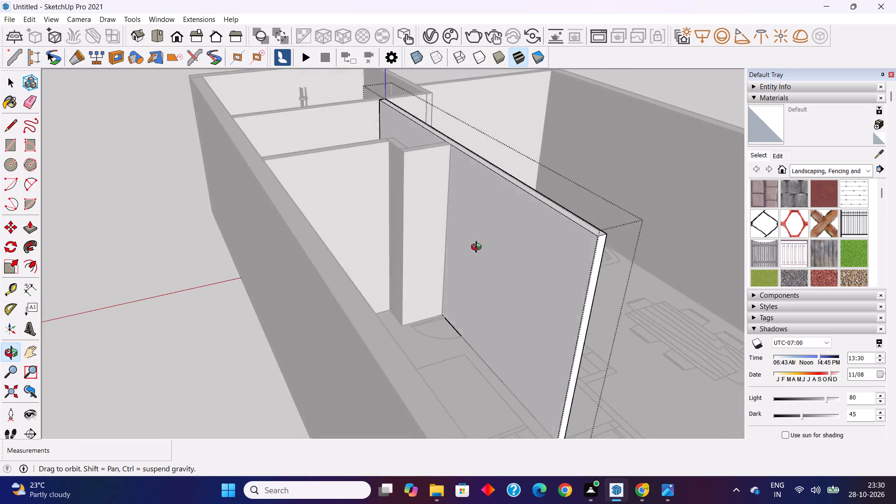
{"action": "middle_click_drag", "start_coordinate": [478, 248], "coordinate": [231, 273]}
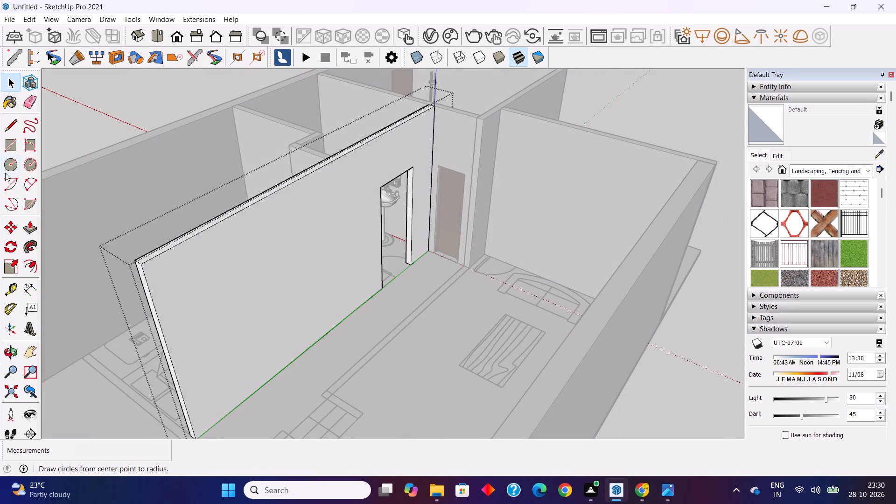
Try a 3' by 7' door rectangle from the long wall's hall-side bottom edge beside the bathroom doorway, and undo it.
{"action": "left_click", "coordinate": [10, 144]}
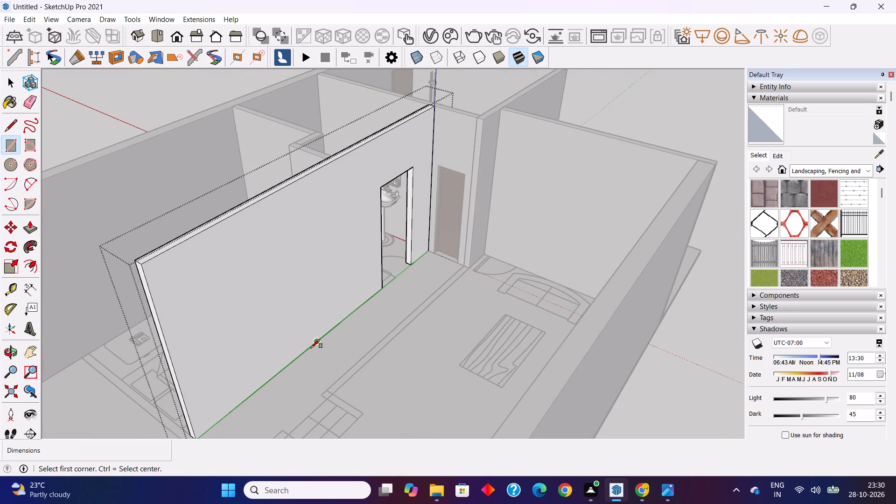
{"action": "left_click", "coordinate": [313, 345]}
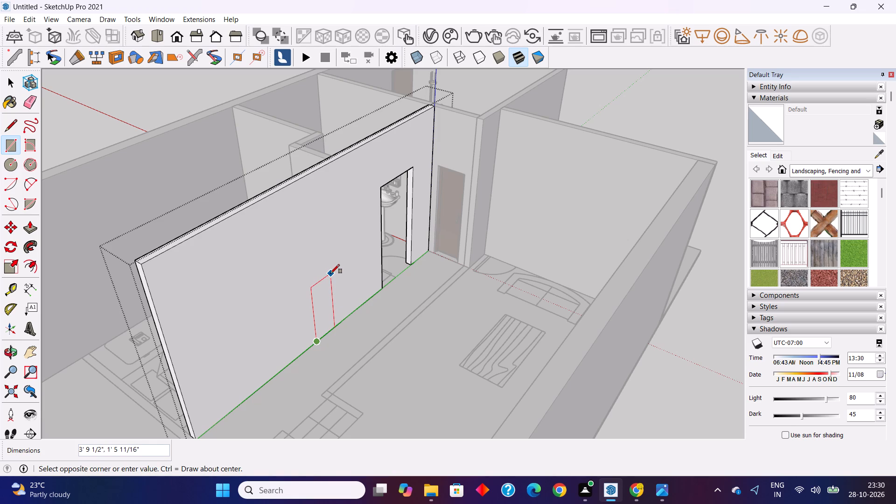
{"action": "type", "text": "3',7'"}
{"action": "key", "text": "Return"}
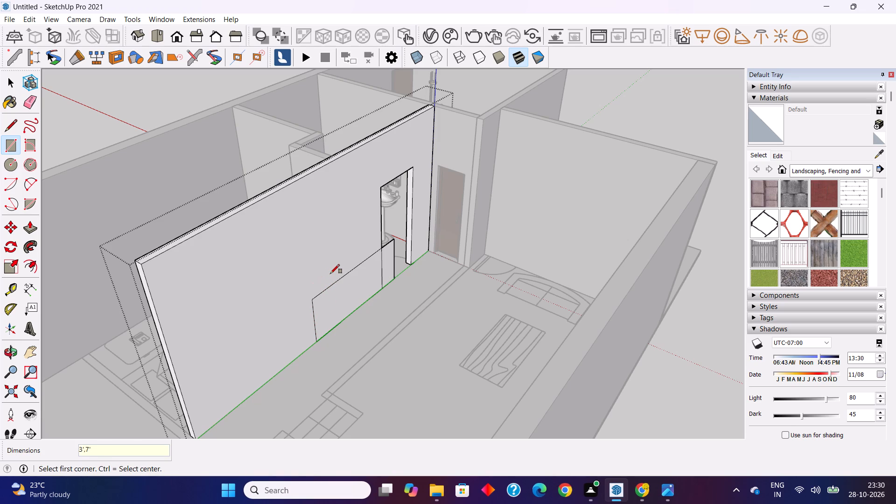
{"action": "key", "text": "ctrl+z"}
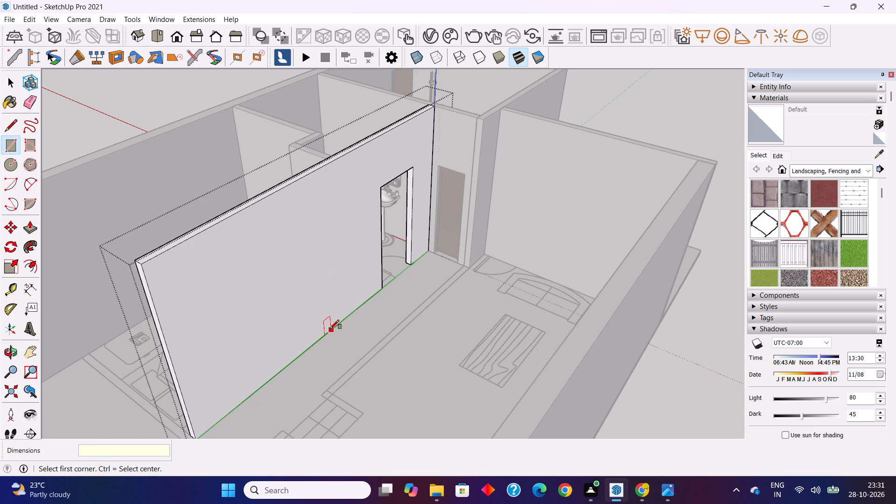
Draw an upright 3' by 7' bedroom door rectangle from the long wall's hall-side bottom edge, beside the bathroom doorway.
{"action": "left_click", "coordinate": [330, 329]}
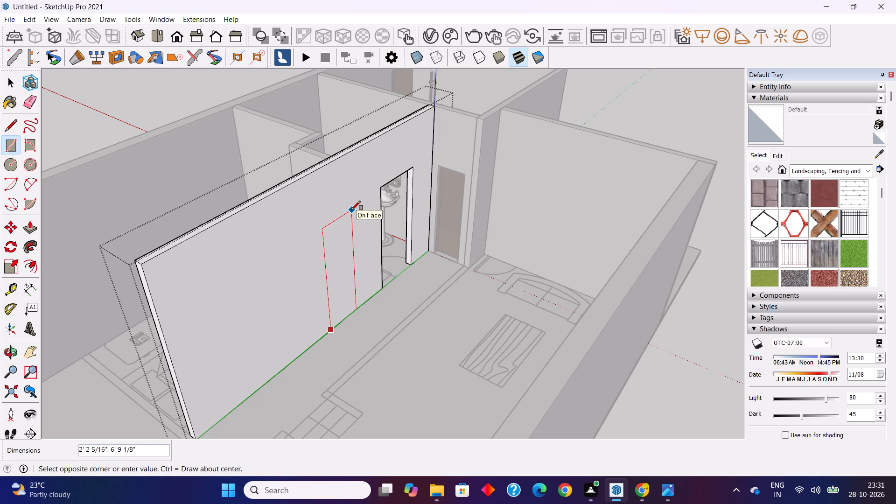
{"action": "type", "text": "3',"}
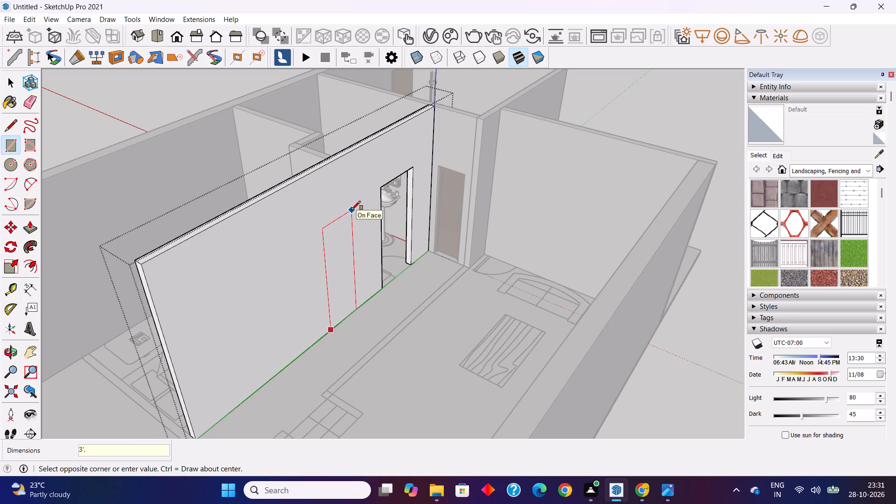
{"action": "type", "text": "7'"}
{"action": "key", "text": "Return"}
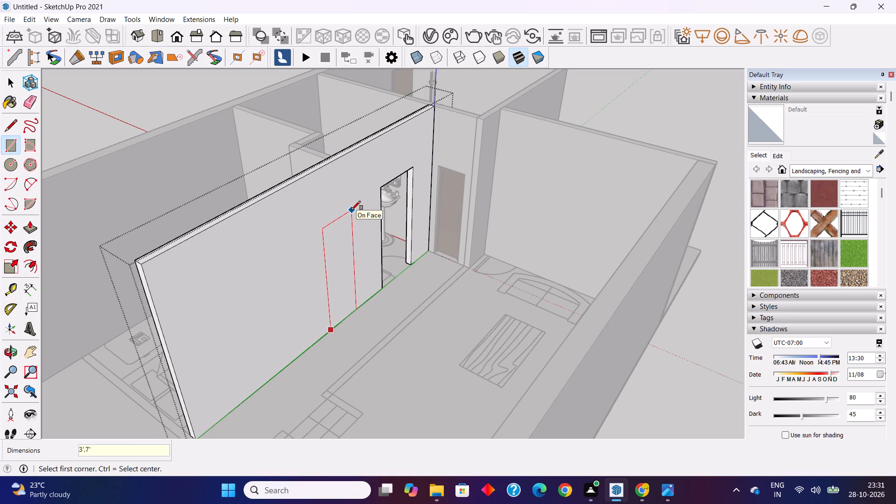
Move the bedroom door rectangle about 1' 2" along the wall's bottom edge, away from the bathroom doorway.
{"action": "middle_click_drag", "start_coordinate": [309, 241], "coordinate": [491, 319]}
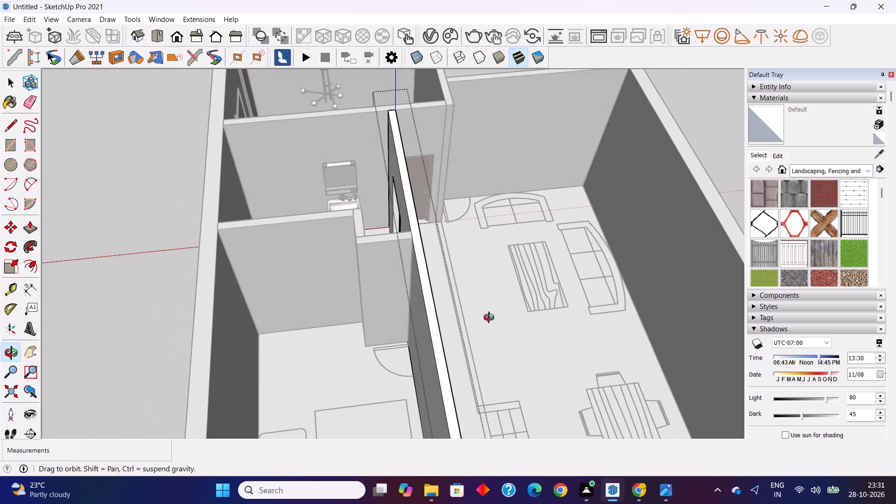
{"action": "middle_click_drag", "start_coordinate": [491, 319], "coordinate": [348, 297]}
{"action": "key", "text": "space"}
{"action": "double_click", "coordinate": [356, 284]}
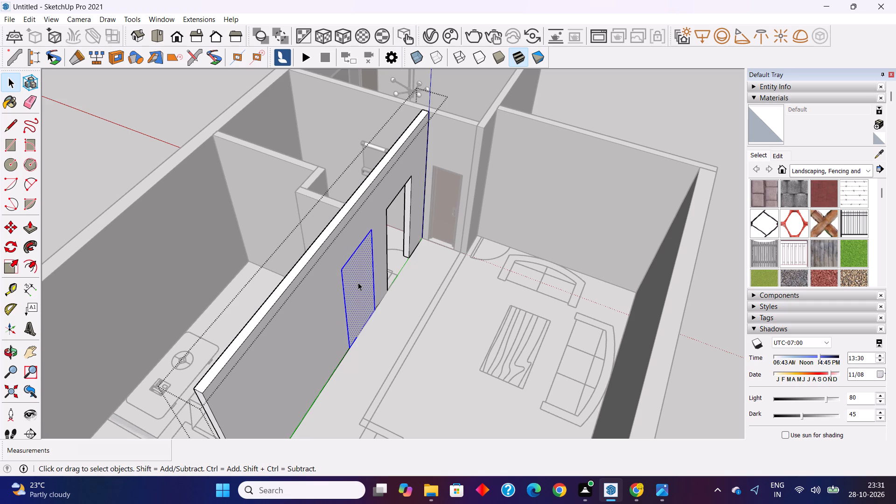
{"action": "left_click", "coordinate": [11, 226]}
{"action": "left_click", "coordinate": [349, 351]}
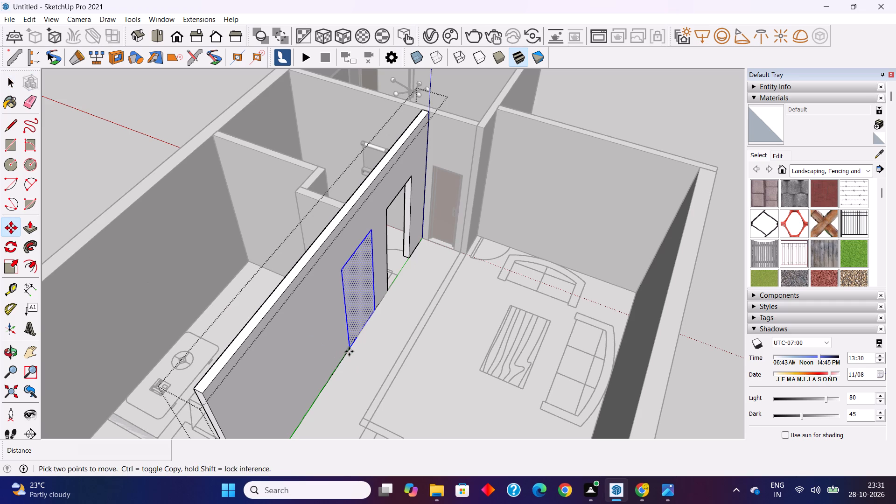
{"action": "left_click", "coordinate": [335, 369]}
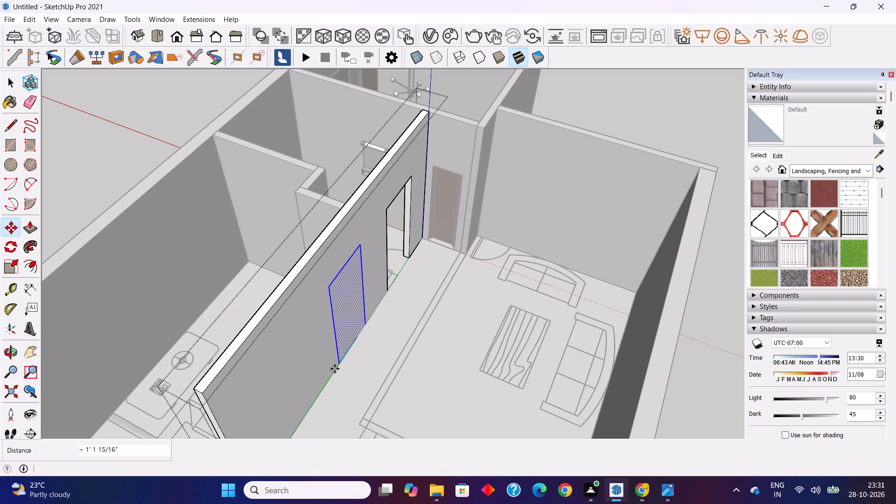
Push the bedroom door rectangle about 4 3/4" through the long wall to cut the doorway.
{"action": "left_click", "coordinate": [34, 227]}
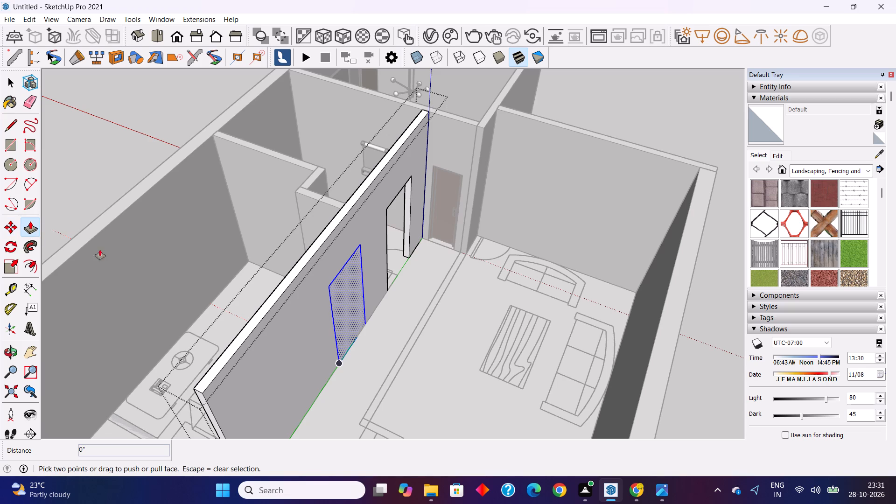
{"action": "left_click", "coordinate": [353, 298]}
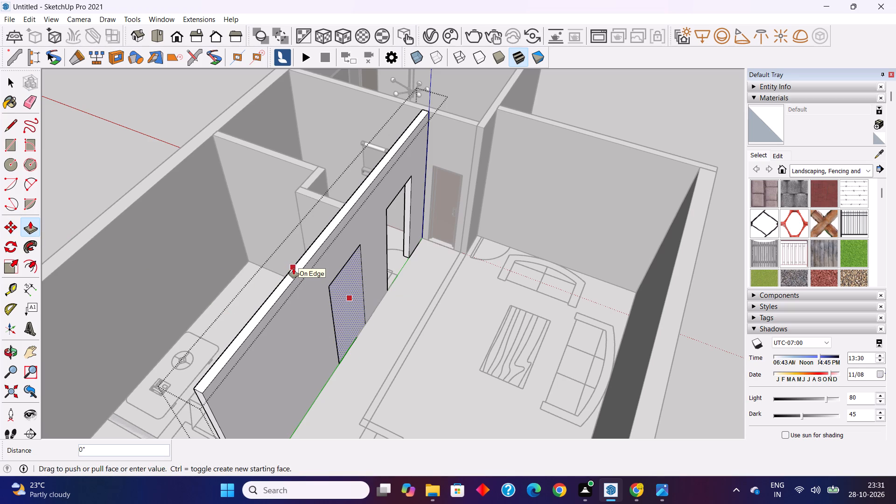
{"action": "key", "text": "Escape"}
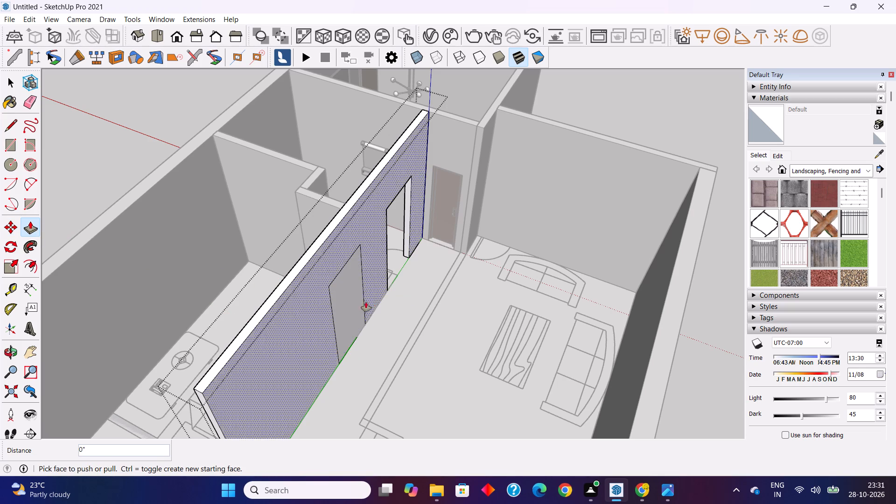
{"action": "left_click", "coordinate": [345, 287]}
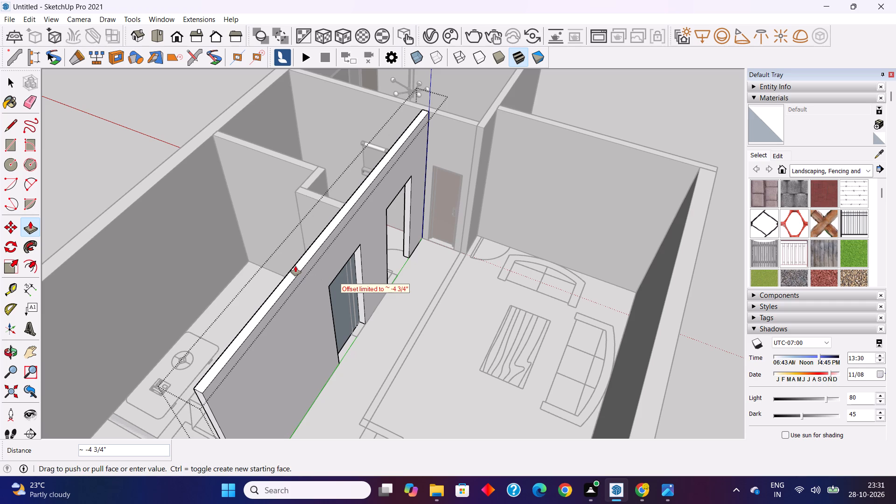
{"action": "left_click", "coordinate": [267, 300]}
Pull the bedroom doorway's jamb nearest the bathroom about 9 13/16" into the opening, toward the short wall.
{"action": "middle_click_drag", "start_coordinate": [294, 301], "coordinate": [494, 283]}
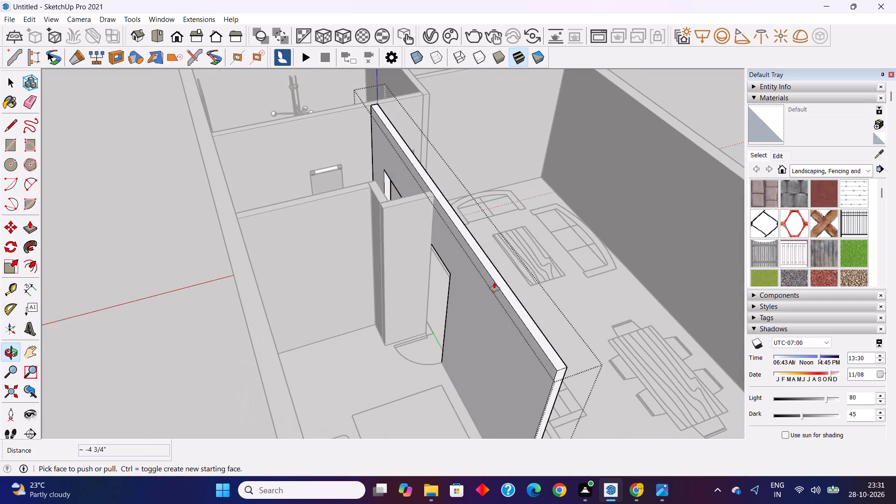
{"action": "scroll", "coordinate": [476, 279], "scroll_direction": "down", "scroll_amount": 2}
{"action": "middle_click_drag", "start_coordinate": [470, 279], "coordinate": [214, 243]}
{"action": "scroll", "coordinate": [214, 244], "scroll_direction": "down", "scroll_amount": 1}
{"action": "scroll", "coordinate": [319, 269], "scroll_direction": "up", "scroll_amount": 3}
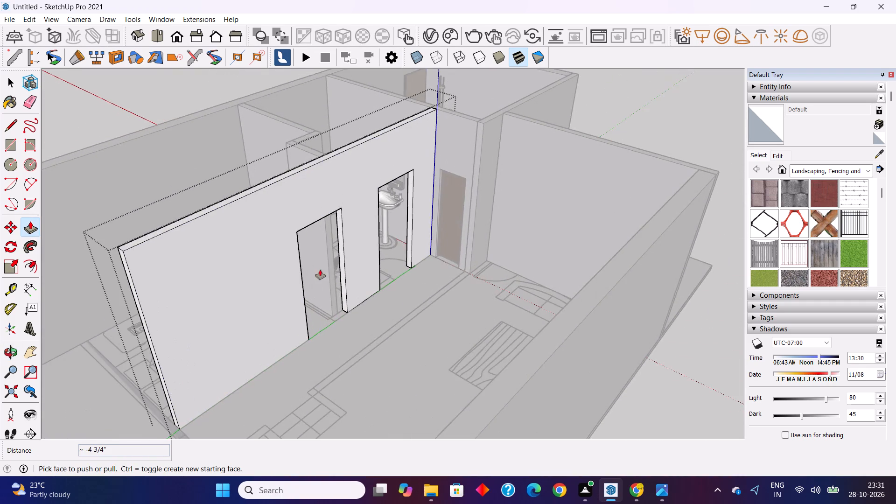
{"action": "scroll", "coordinate": [339, 304], "scroll_direction": "up", "scroll_amount": 7}
{"action": "left_click", "coordinate": [350, 304]}
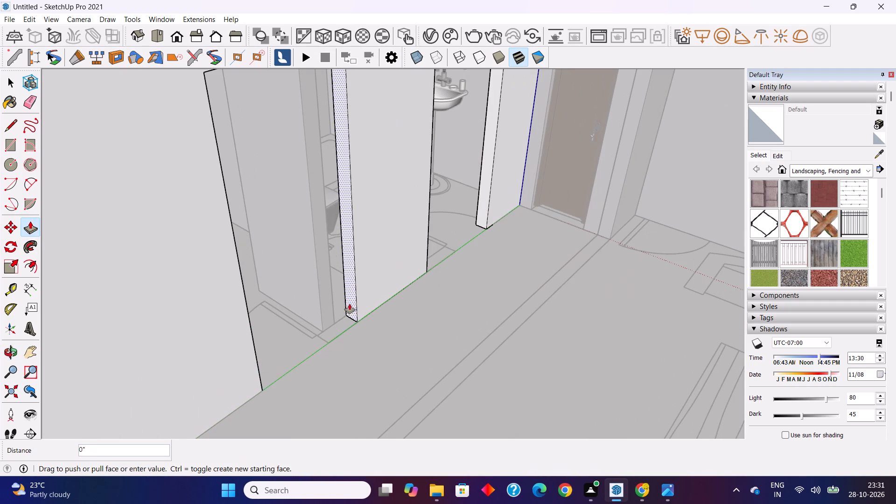
{"action": "left_click", "coordinate": [305, 247]}
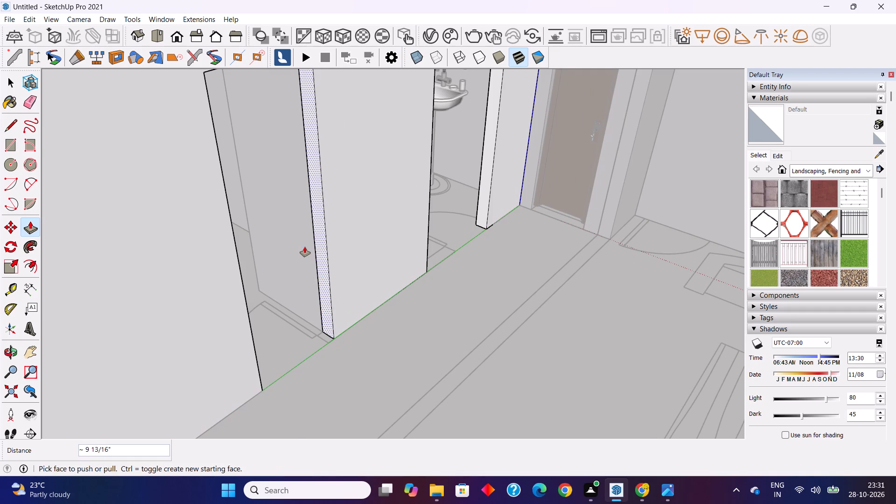
Push the bedroom doorway's opposite jamb back 9" to widen the opening, and leave the wall group.
{"action": "scroll", "coordinate": [305, 247], "scroll_direction": "down", "scroll_amount": 3}
{"action": "middle_click_drag", "start_coordinate": [280, 291], "coordinate": [105, 303]}
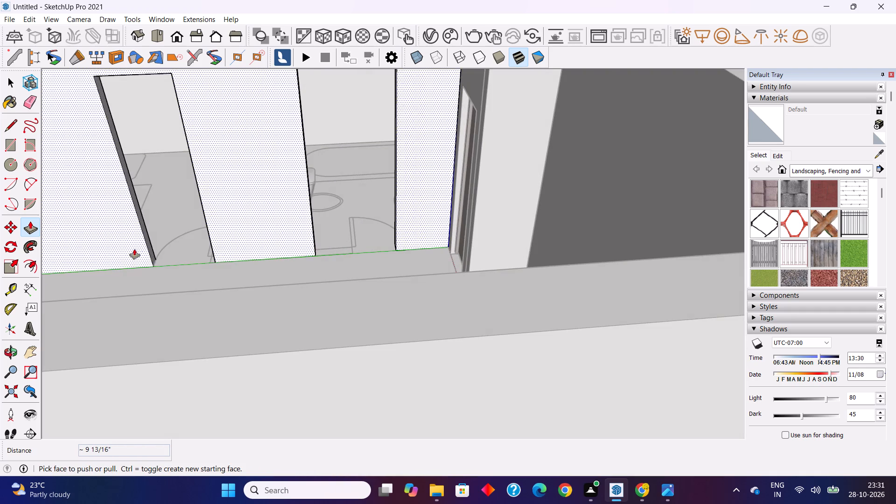
{"action": "scroll", "coordinate": [140, 242], "scroll_direction": "up", "scroll_amount": 5}
{"action": "left_click", "coordinate": [156, 252]}
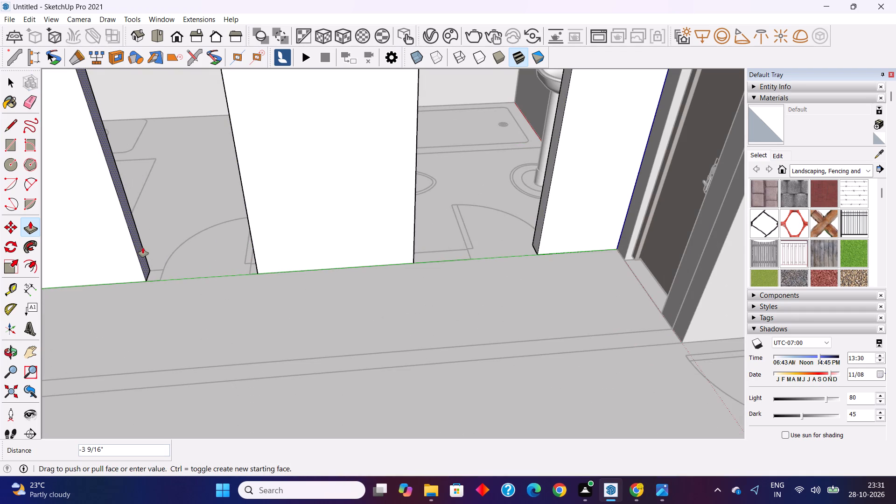
{"action": "key", "text": "9"}
{"action": "key", "text": "shift+quotedbl"}
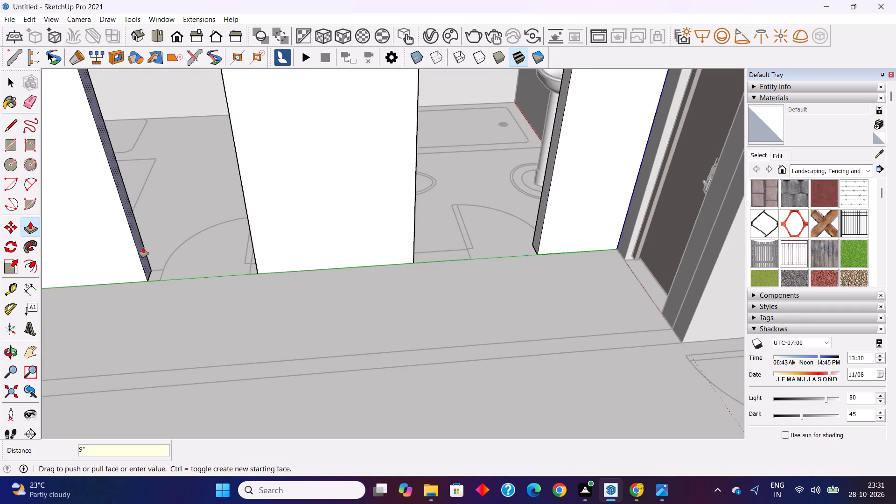
{"action": "key", "text": "Return"}
{"action": "scroll", "coordinate": [266, 314], "scroll_direction": "down", "scroll_amount": 10}
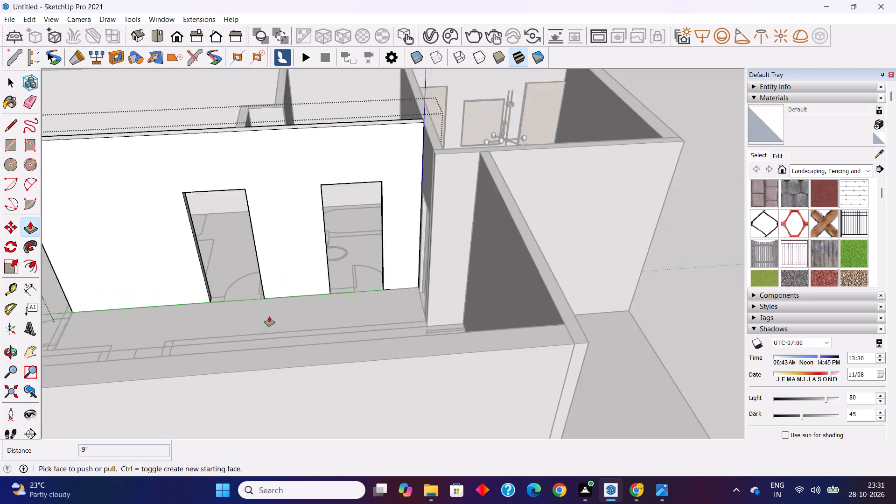
{"action": "scroll", "coordinate": [269, 316], "scroll_direction": "down", "scroll_amount": 8}
{"action": "middle_click_drag", "start_coordinate": [269, 316], "coordinate": [461, 286]}
{"action": "key", "text": "space"}
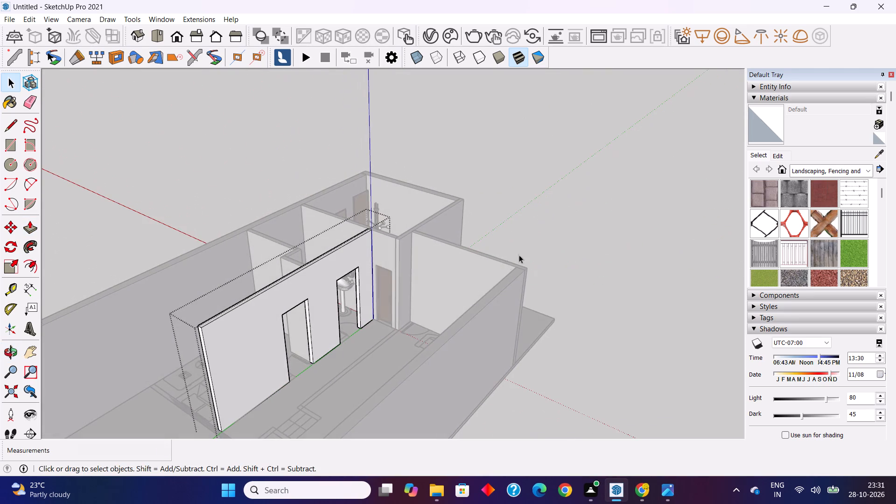
{"action": "left_click", "coordinate": [571, 232]}
Copy the wooden door at the end of the hall about 4' 11" out onto the hall floor near the bathroom doorway.
{"action": "scroll", "coordinate": [382, 304], "scroll_direction": "up", "scroll_amount": 5}
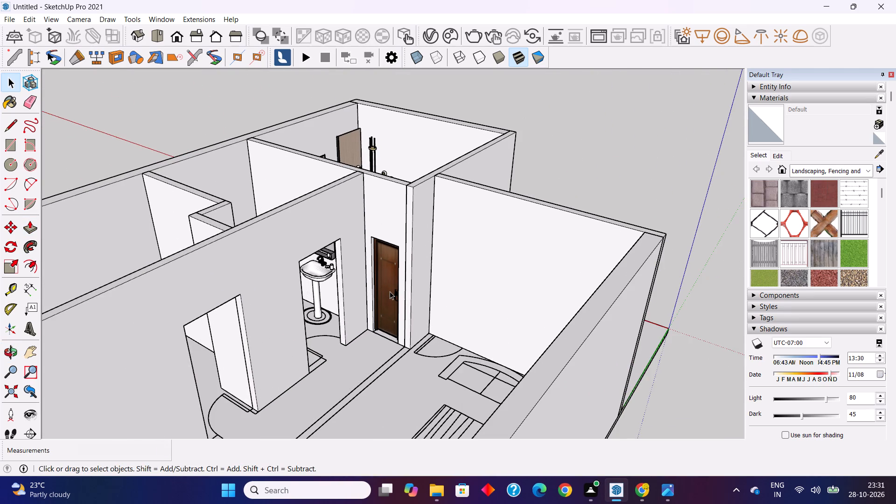
{"action": "left_click", "coordinate": [390, 291]}
{"action": "middle_click_drag", "start_coordinate": [389, 295], "coordinate": [417, 233]}
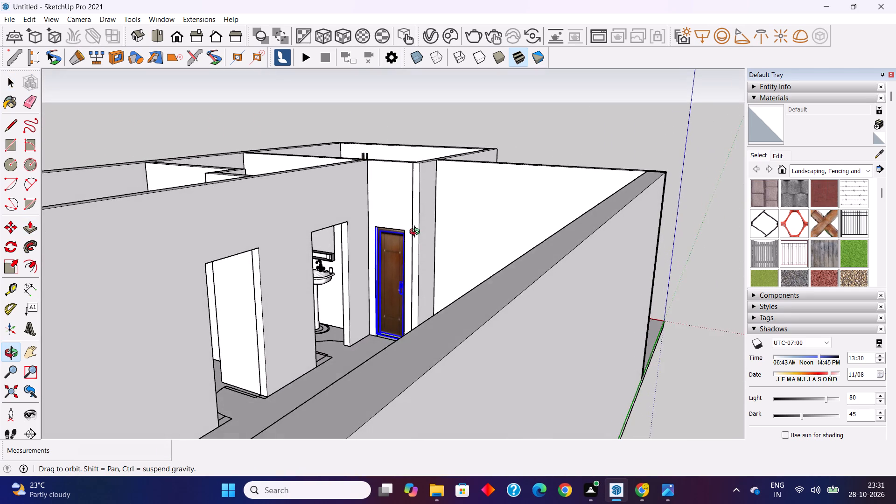
{"action": "middle_click_drag", "start_coordinate": [417, 233], "coordinate": [416, 232]}
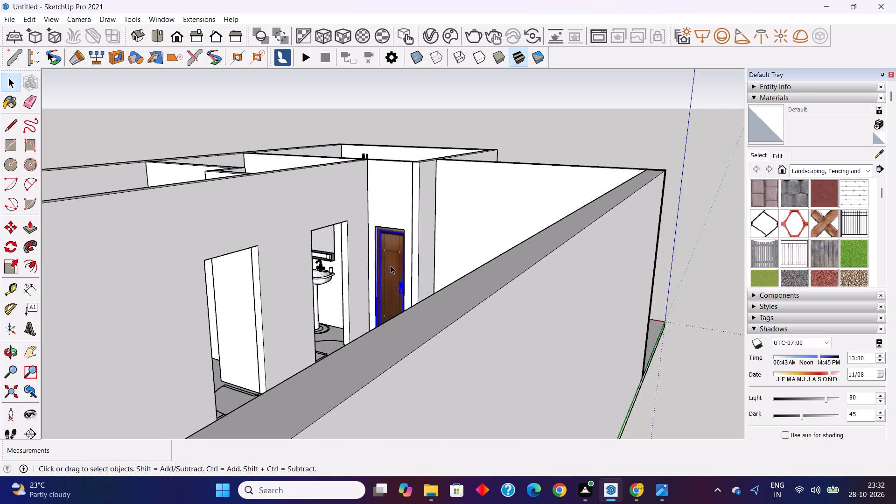
{"action": "left_click", "coordinate": [16, 229]}
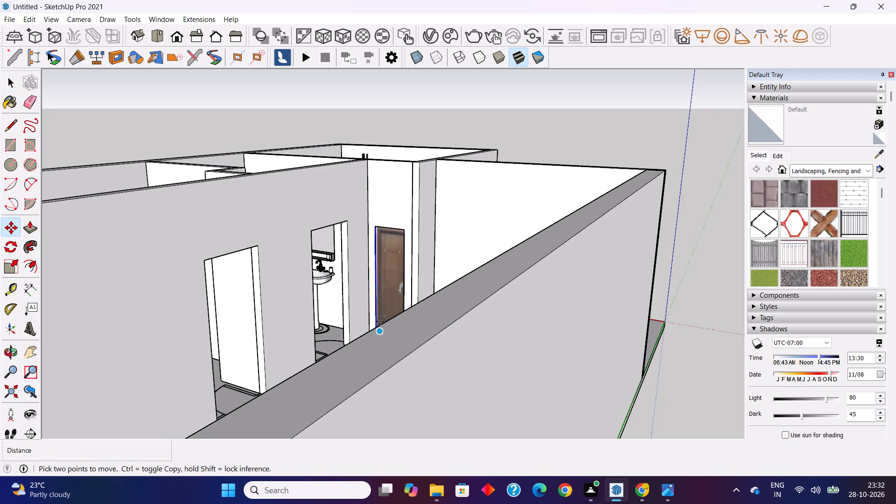
{"action": "middle_click_drag", "start_coordinate": [368, 305], "coordinate": [408, 345]}
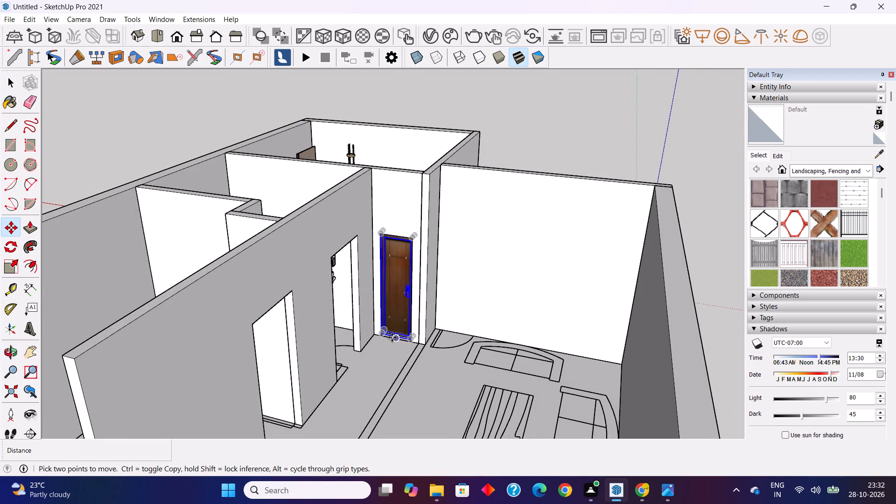
{"action": "middle_click_drag", "start_coordinate": [392, 337], "coordinate": [427, 278], "text": "shift"}
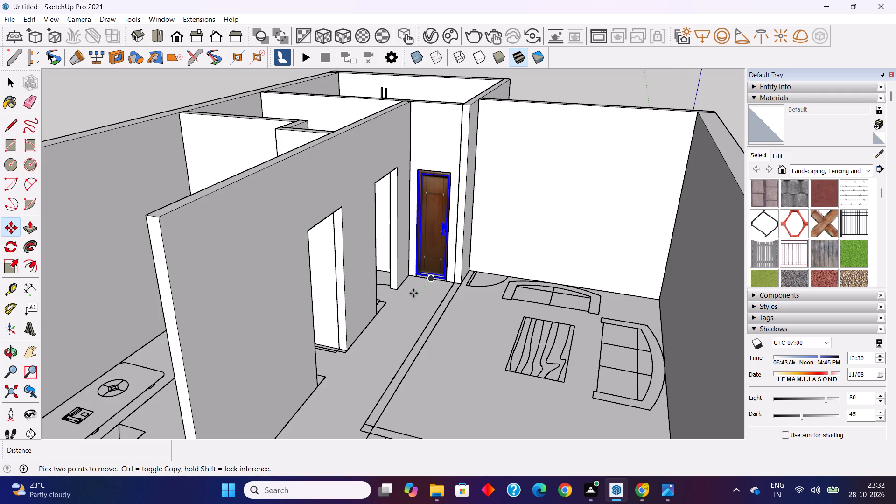
{"action": "scroll", "coordinate": [418, 286], "scroll_direction": "up", "scroll_amount": 3}
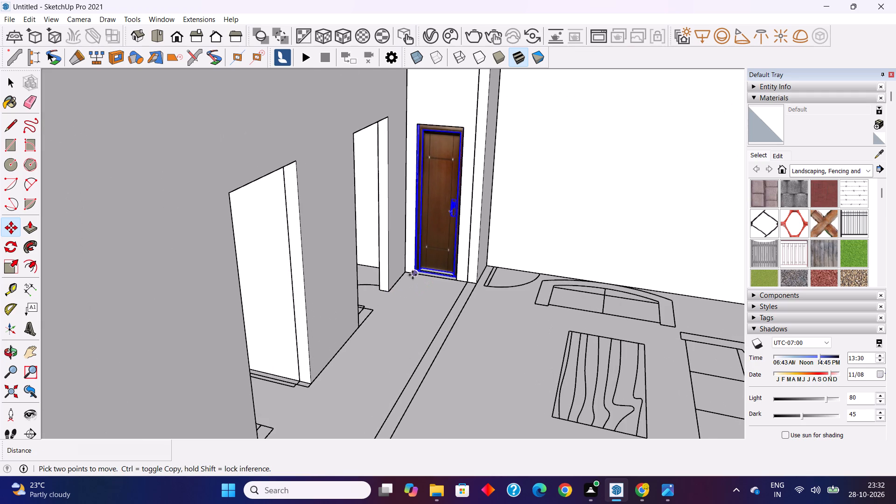
{"action": "scroll", "coordinate": [413, 275], "scroll_direction": "up", "scroll_amount": 2}
{"action": "left_click", "coordinate": [417, 273]}
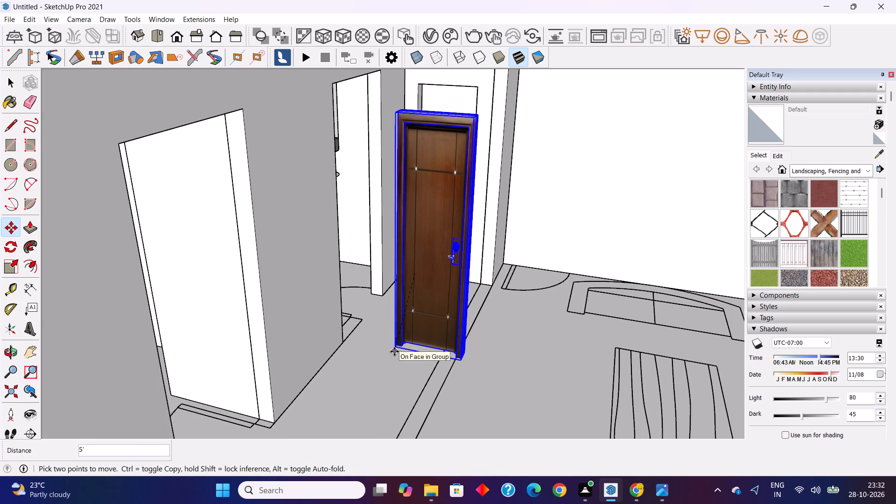
{"action": "middle_click_drag", "start_coordinate": [399, 347], "coordinate": [385, 354]}
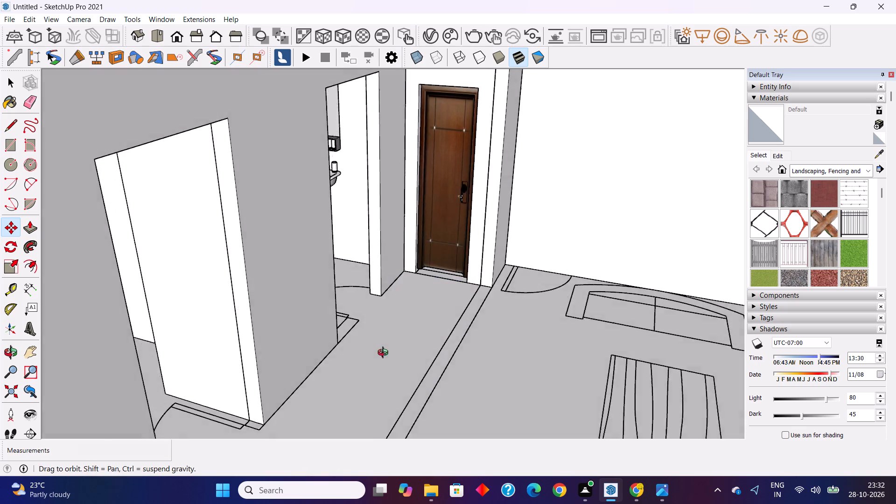
{"action": "middle_click_drag", "start_coordinate": [385, 354], "coordinate": [322, 383]}
{"action": "left_click", "coordinate": [346, 361]}
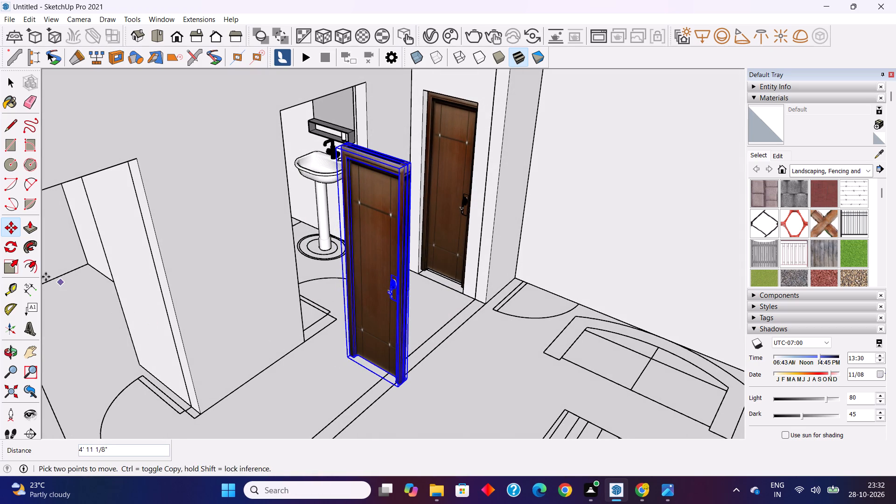
Rotate the copied wooden door 90° about its bottom corner so it runs parallel to the long wall.
{"action": "left_click", "coordinate": [8, 248]}
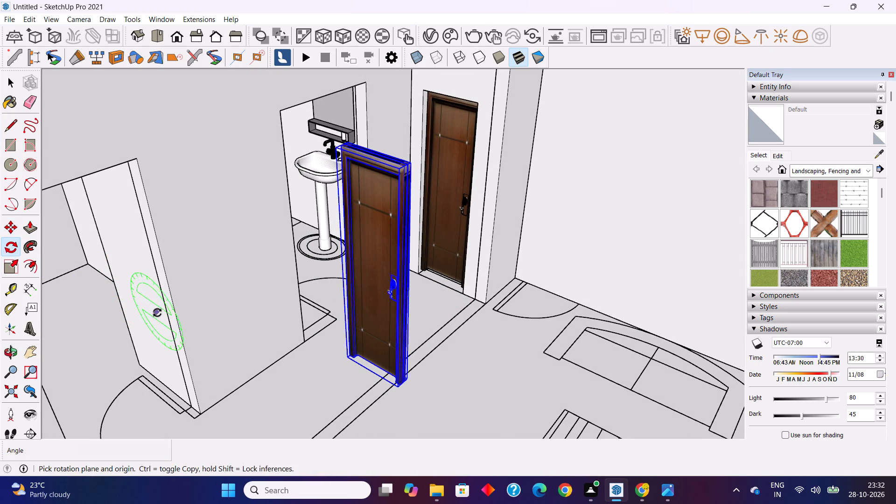
{"action": "left_click", "coordinate": [348, 359]}
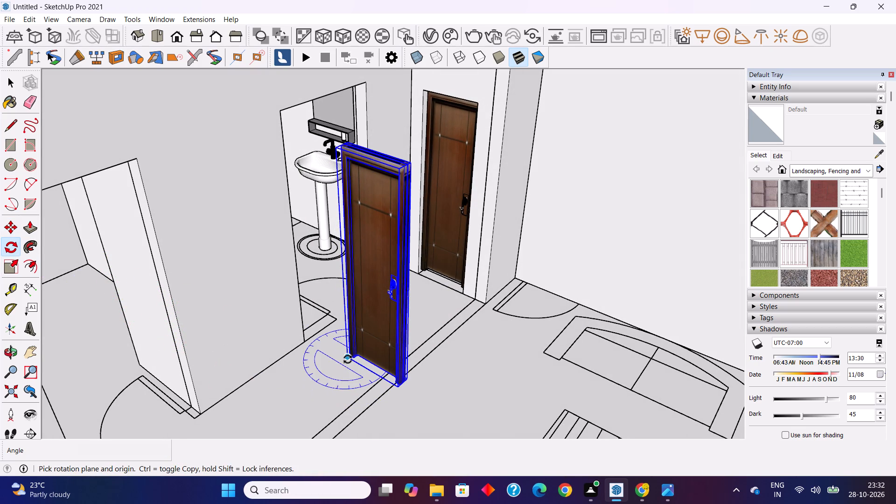
{"action": "left_click", "coordinate": [424, 403]}
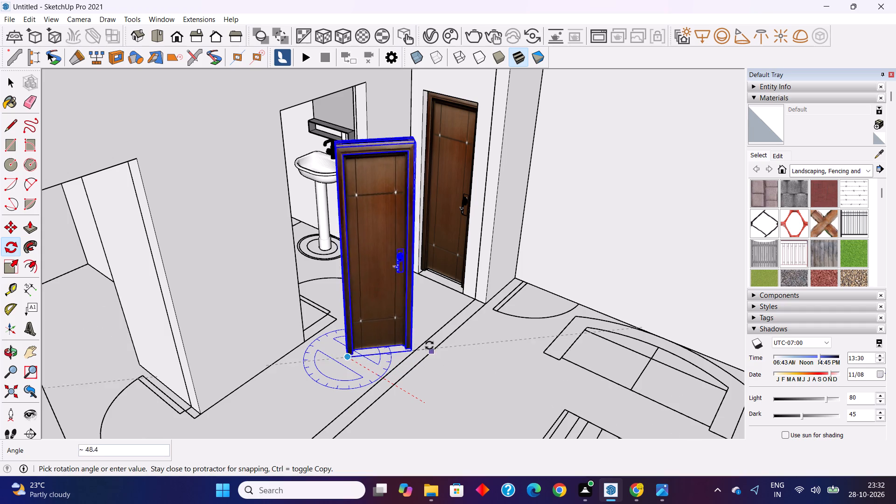
{"action": "left_click", "coordinate": [407, 312]}
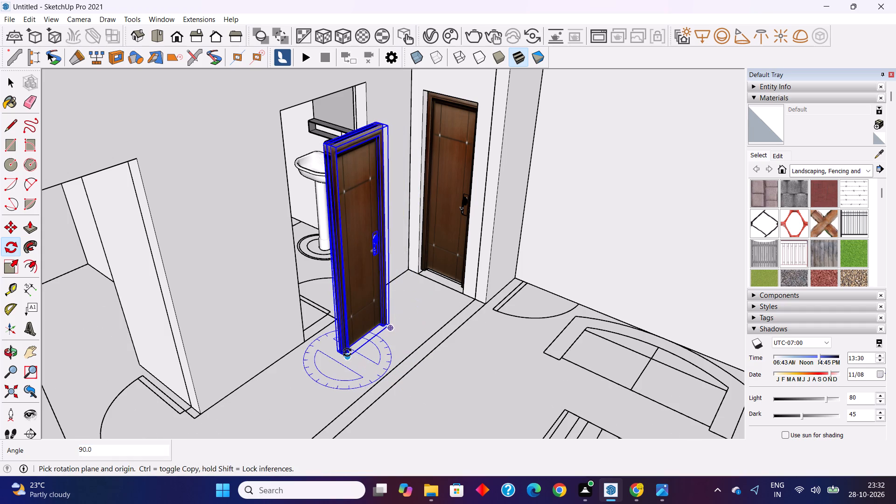
Move the rotated door about 1' 5 7/16" by its bottom frame corner onto the matching floor corner of the bathroom doorway.
{"action": "middle_click_drag", "start_coordinate": [347, 352], "coordinate": [268, 361]}
{"action": "left_click", "coordinate": [13, 227]}
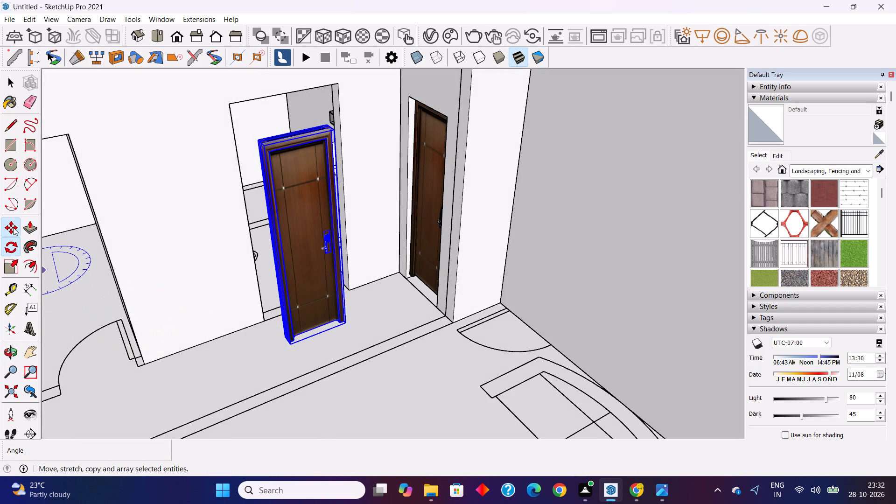
{"action": "middle_click_drag", "start_coordinate": [111, 333], "coordinate": [146, 342]}
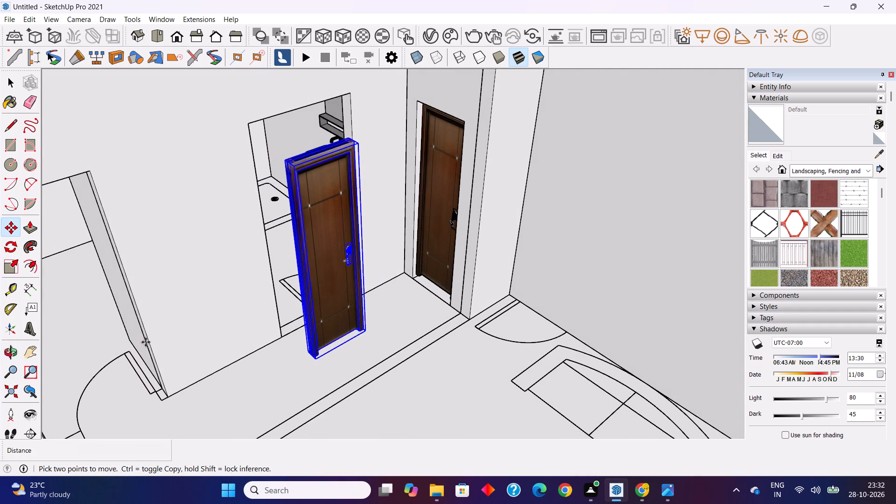
{"action": "scroll", "coordinate": [336, 368], "scroll_direction": "up", "scroll_amount": 3}
{"action": "scroll", "coordinate": [289, 338], "scroll_direction": "up", "scroll_amount": 13}
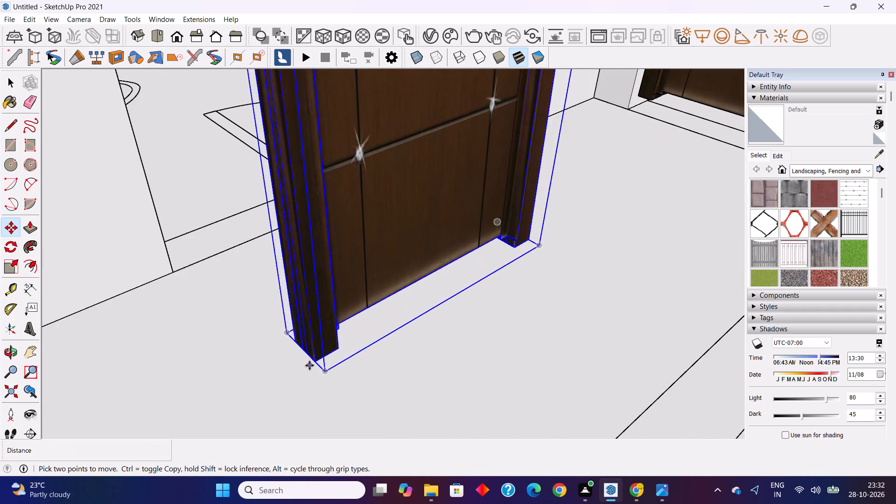
{"action": "middle_click_drag", "start_coordinate": [309, 365], "coordinate": [343, 365]}
{"action": "left_click", "coordinate": [358, 364]}
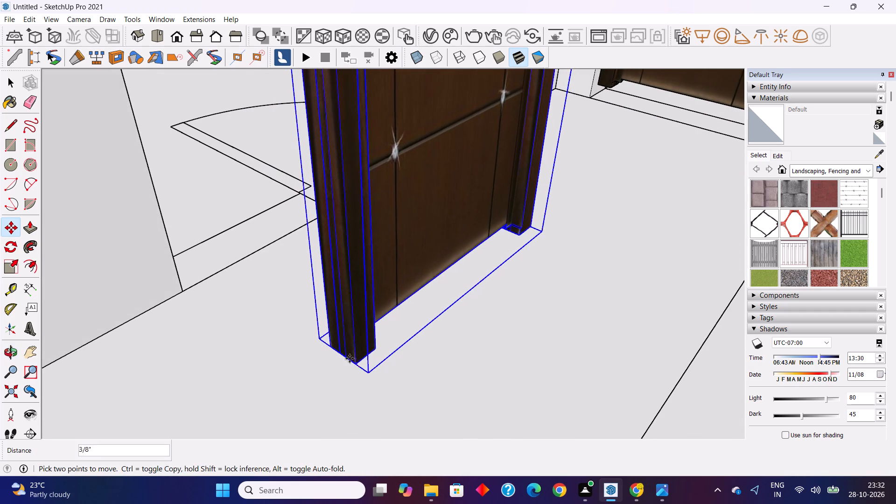
{"action": "left_click", "coordinate": [181, 291]}
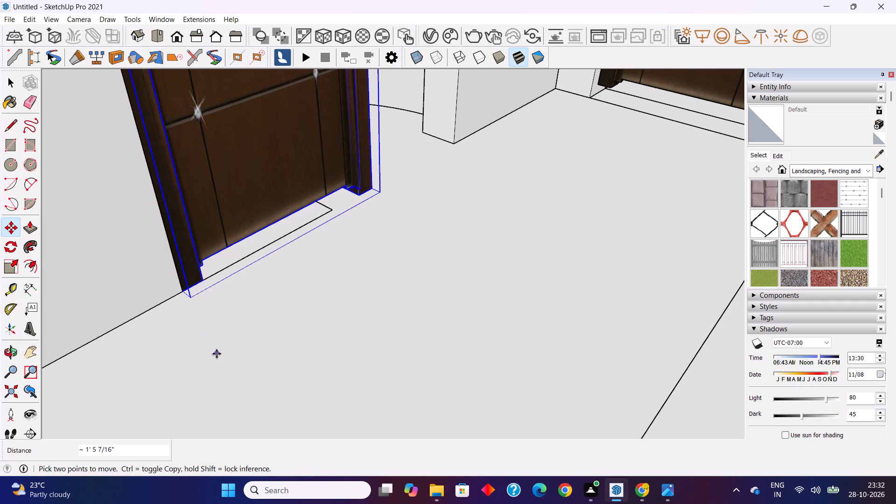
Scale the door's width along the red axis to reach the bathroom doorway's jamb nearest the short wall.
{"action": "scroll", "coordinate": [217, 354], "scroll_direction": "down", "scroll_amount": 10}
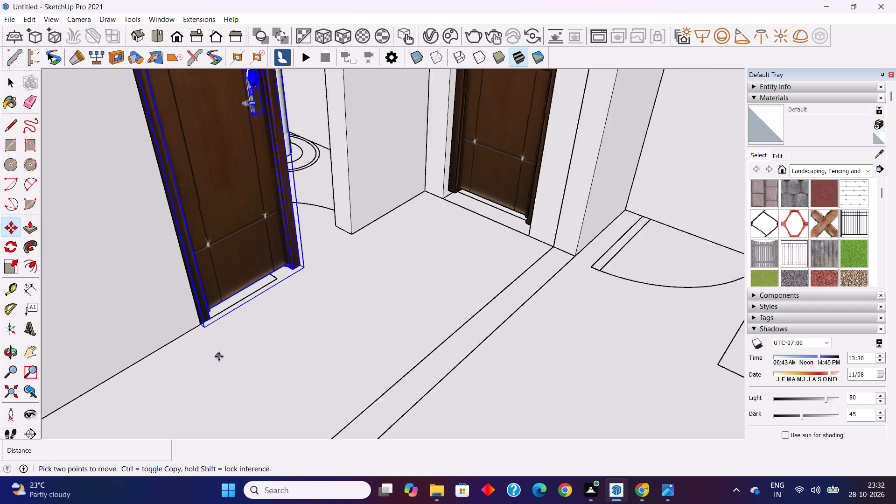
{"action": "scroll", "coordinate": [219, 357], "scroll_direction": "down", "scroll_amount": 11}
{"action": "middle_click_drag", "start_coordinate": [257, 333], "coordinate": [190, 350]}
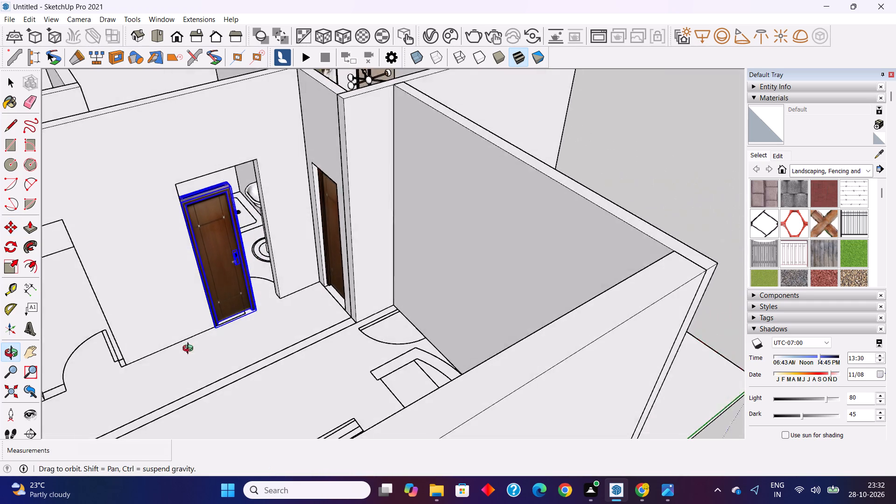
{"action": "middle_click_drag", "start_coordinate": [190, 350], "coordinate": [169, 357]}
{"action": "scroll", "coordinate": [241, 386], "scroll_direction": "down", "scroll_amount": 4}
{"action": "scroll", "coordinate": [226, 249], "scroll_direction": "up", "scroll_amount": 7}
{"action": "middle_click_drag", "start_coordinate": [228, 290], "coordinate": [227, 290]}
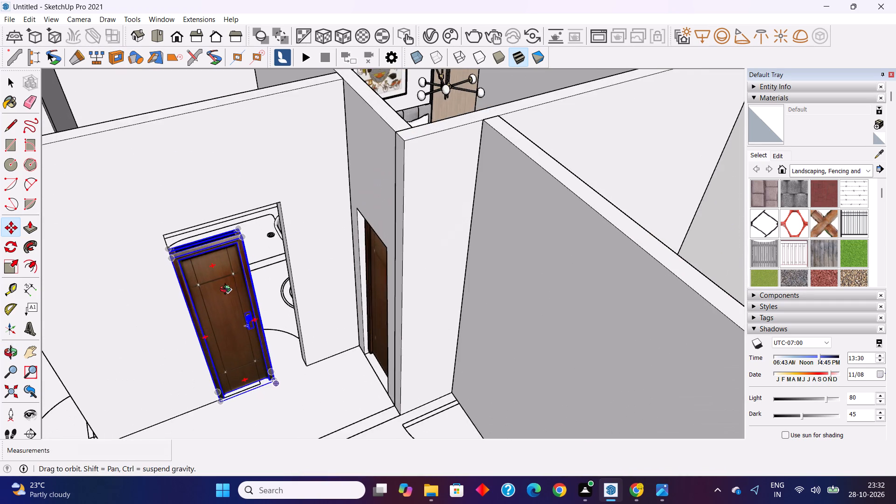
{"action": "middle_click_drag", "start_coordinate": [227, 290], "coordinate": [131, 285]}
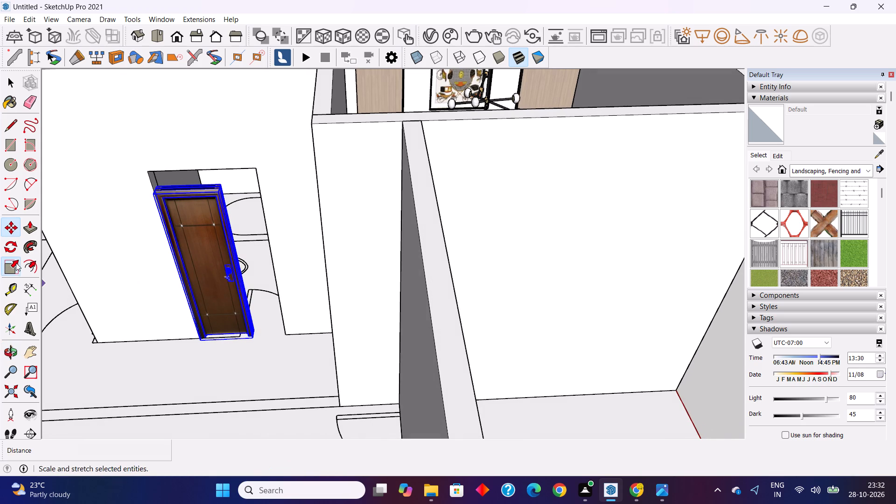
{"action": "left_click", "coordinate": [16, 263]}
{"action": "scroll", "coordinate": [229, 317], "scroll_direction": "down", "scroll_amount": 4}
{"action": "middle_click_drag", "start_coordinate": [238, 357], "coordinate": [165, 330]}
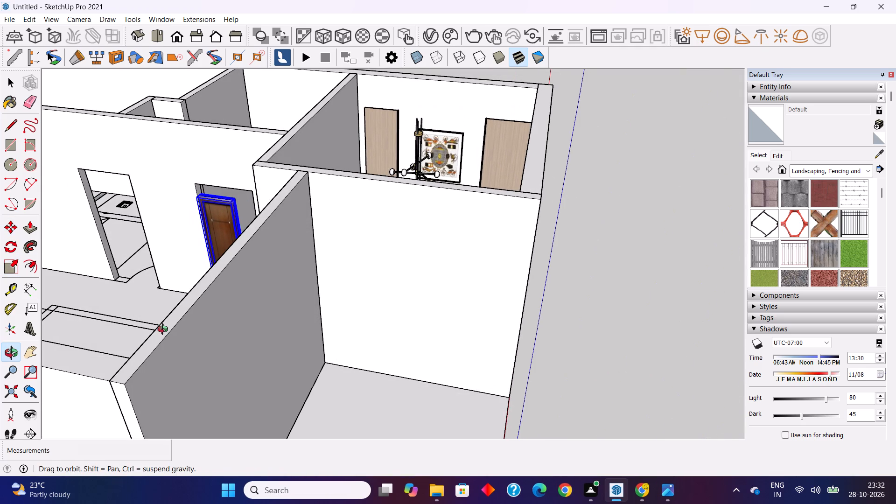
{"action": "middle_click_drag", "start_coordinate": [165, 330], "coordinate": [166, 330]}
{"action": "middle_click_drag", "start_coordinate": [176, 331], "coordinate": [450, 364], "text": "shift"}
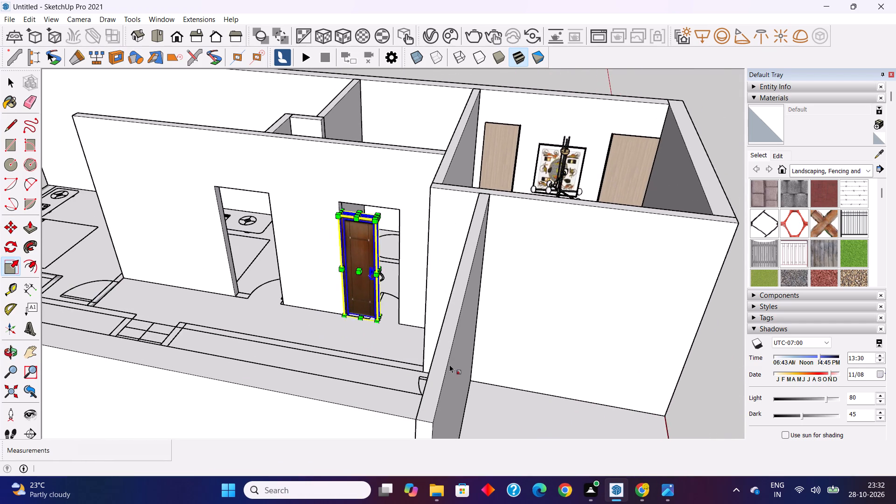
{"action": "middle_click_drag", "start_coordinate": [441, 364], "coordinate": [391, 410]}
{"action": "scroll", "coordinate": [405, 245], "scroll_direction": "up", "scroll_amount": 2}
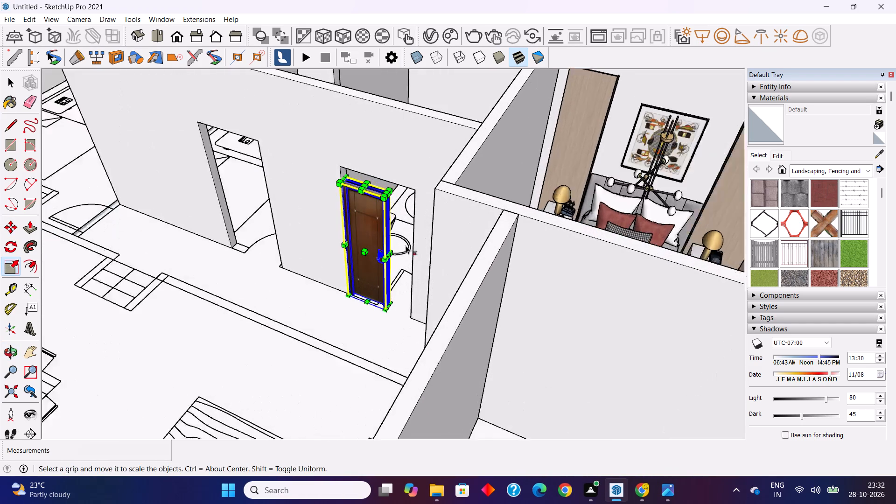
{"action": "scroll", "coordinate": [406, 245], "scroll_direction": "up", "scroll_amount": 10}
{"action": "left_click", "coordinate": [377, 268]}
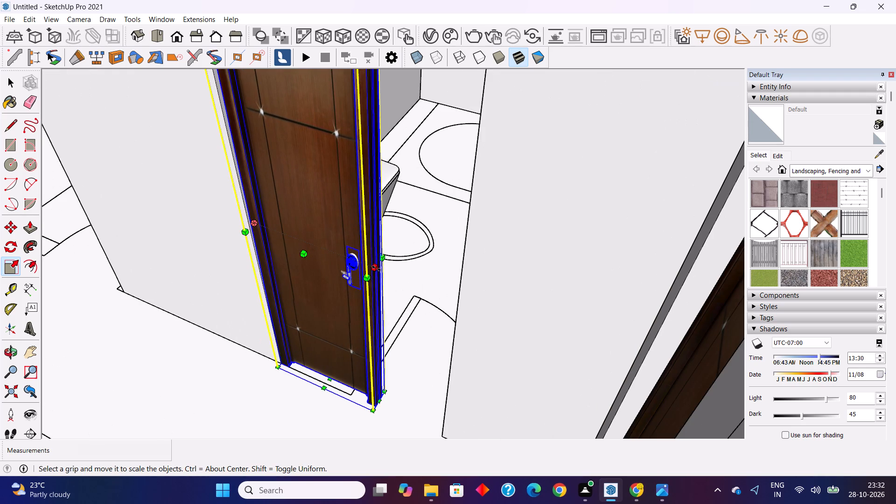
{"action": "left_click", "coordinate": [463, 262]}
Scale the door's height by about 1.11 to meet the top of the bathroom doorway, and finish scaling.
{"action": "scroll", "coordinate": [258, 362], "scroll_direction": "down", "scroll_amount": 5}
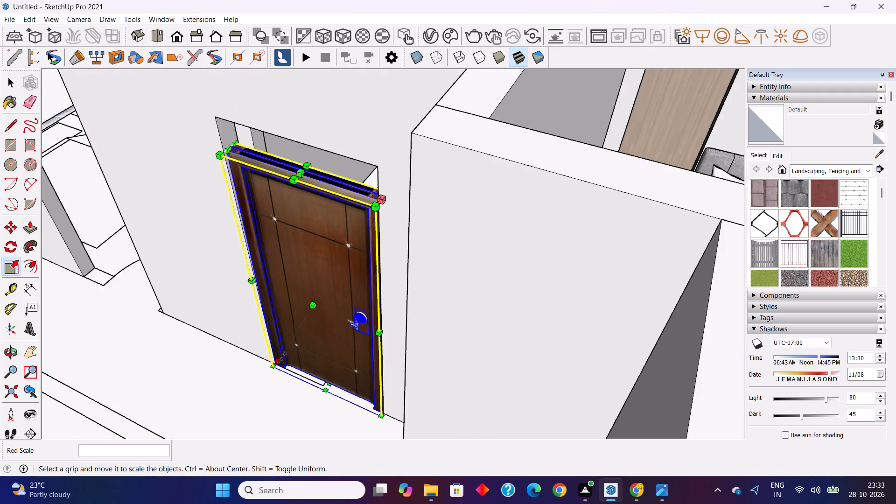
{"action": "scroll", "coordinate": [283, 357], "scroll_direction": "down", "scroll_amount": 3}
{"action": "middle_click_drag", "start_coordinate": [287, 355], "coordinate": [476, 324]}
{"action": "scroll", "coordinate": [412, 230], "scroll_direction": "up", "scroll_amount": 3}
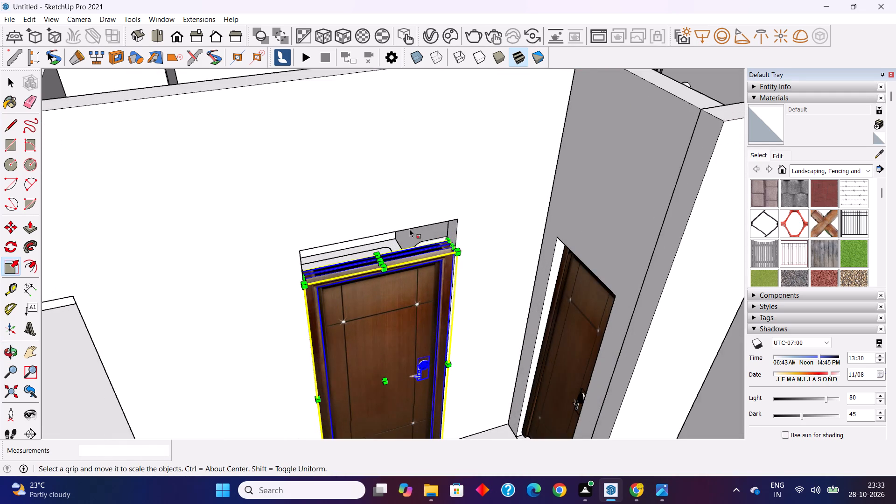
{"action": "scroll", "coordinate": [399, 228], "scroll_direction": "up", "scroll_amount": 3}
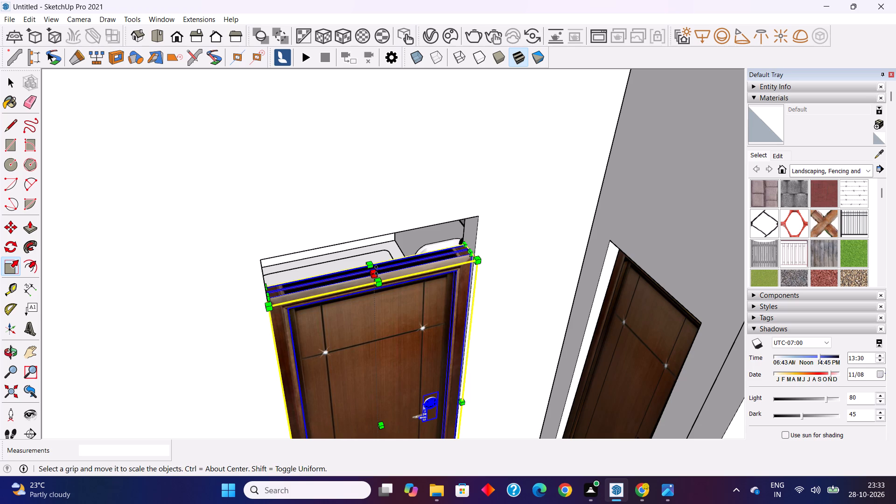
{"action": "left_click", "coordinate": [376, 270]}
{"action": "left_click", "coordinate": [331, 245]}
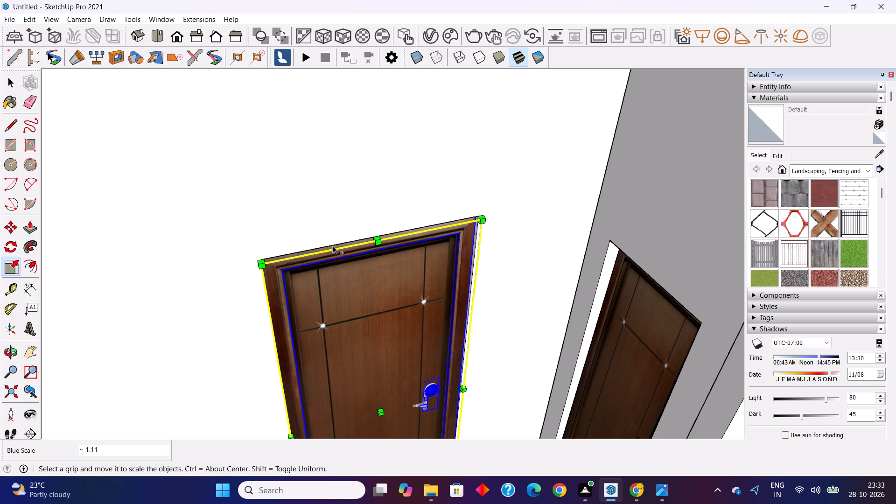
{"action": "scroll", "coordinate": [393, 215], "scroll_direction": "down", "scroll_amount": 9}
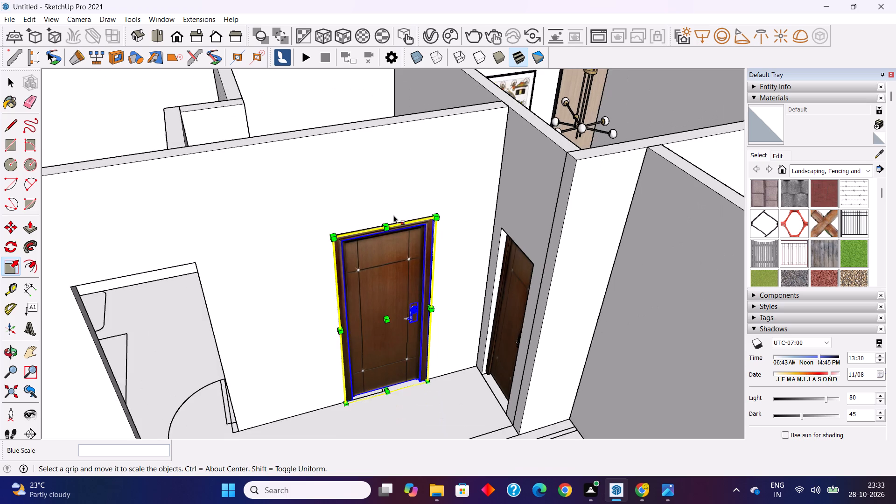
{"action": "scroll", "coordinate": [393, 215], "scroll_direction": "down", "scroll_amount": 3}
{"action": "middle_click_drag", "start_coordinate": [378, 278], "coordinate": [413, 256]}
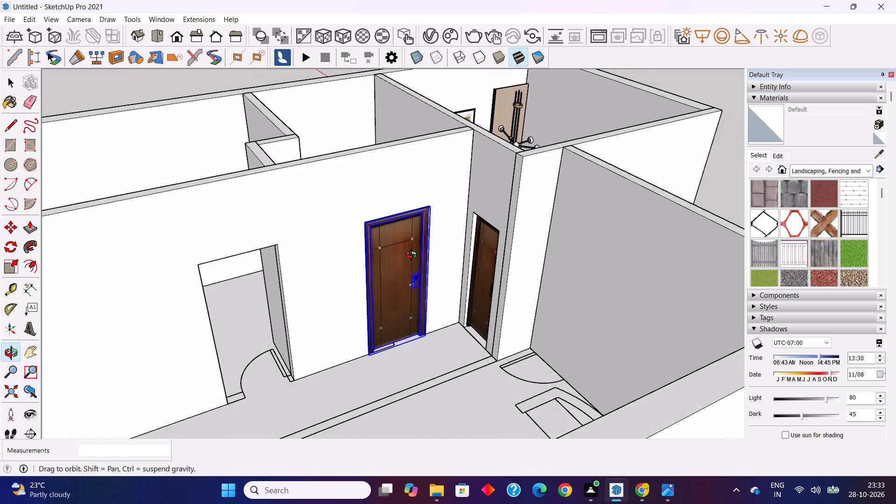
{"action": "middle_click_drag", "start_coordinate": [413, 256], "coordinate": [408, 254]}
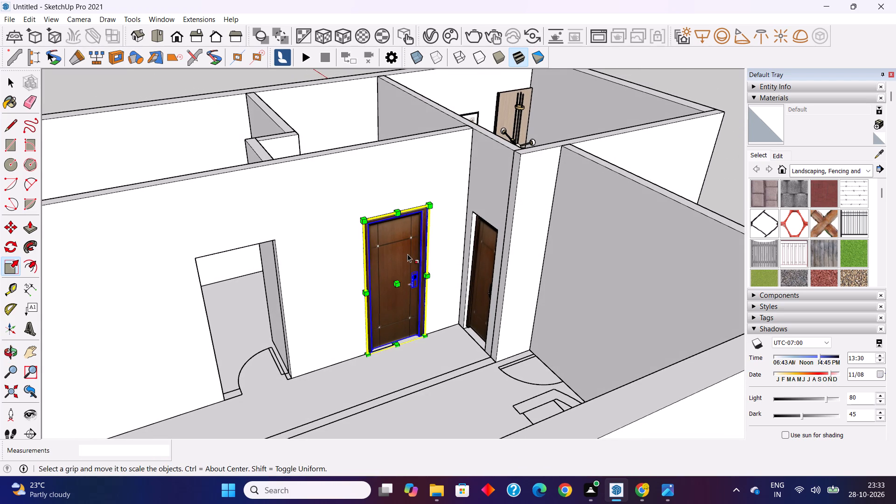
{"action": "key", "text": "Escape"}
{"action": "key", "text": "Escape"}
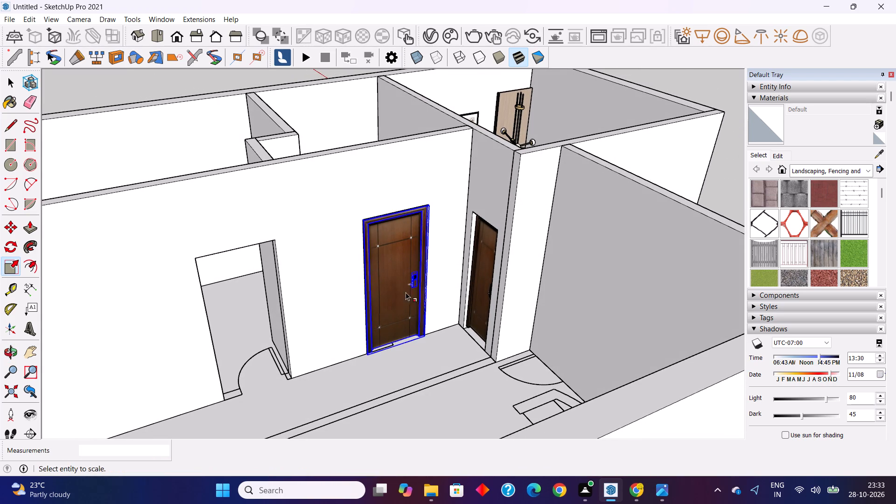
{"action": "key", "text": "space"}
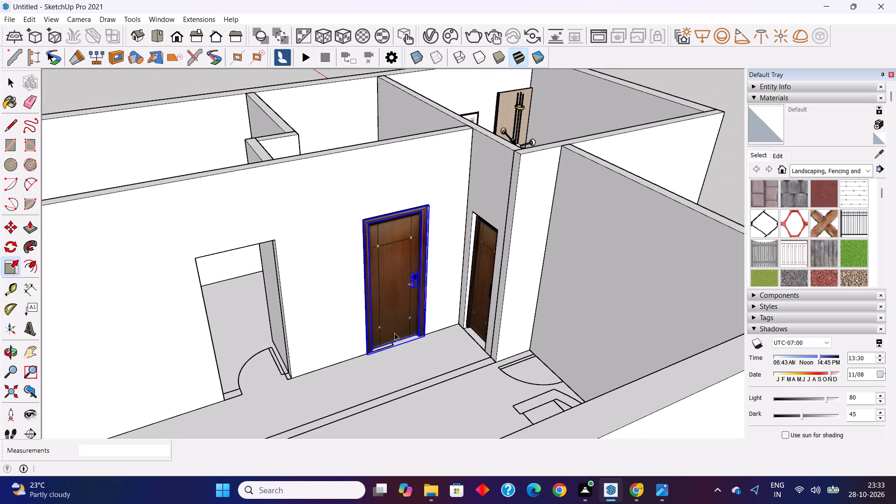
{"action": "key", "text": "Escape"}
Copy the bathroom door about 6' 6 9/16" along the long wall into the bedroom doorway, aligned at its bottom corner.
{"action": "left_click", "coordinate": [380, 320]}
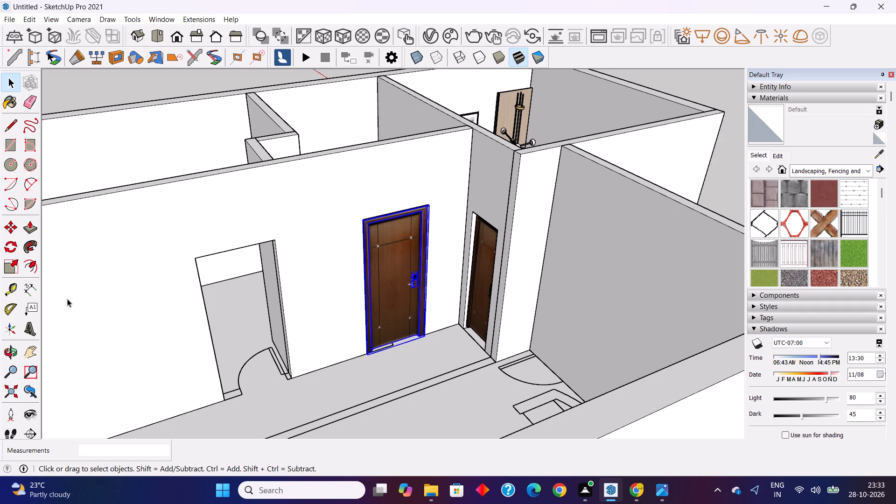
{"action": "left_click", "coordinate": [12, 228]}
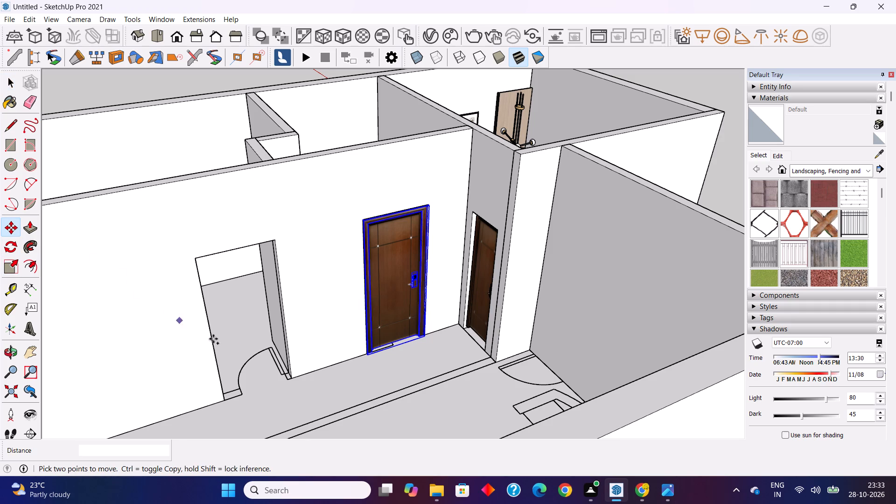
{"action": "scroll", "coordinate": [362, 365], "scroll_direction": "up", "scroll_amount": 10}
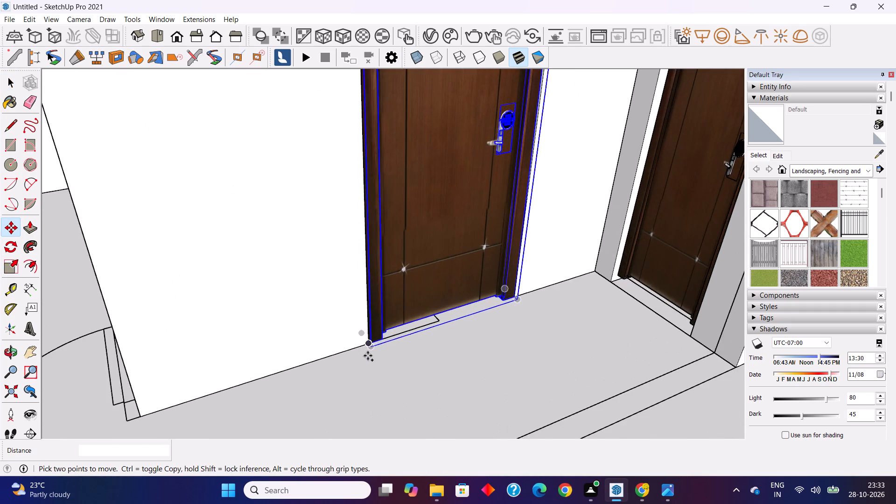
{"action": "scroll", "coordinate": [368, 356], "scroll_direction": "up", "scroll_amount": 9}
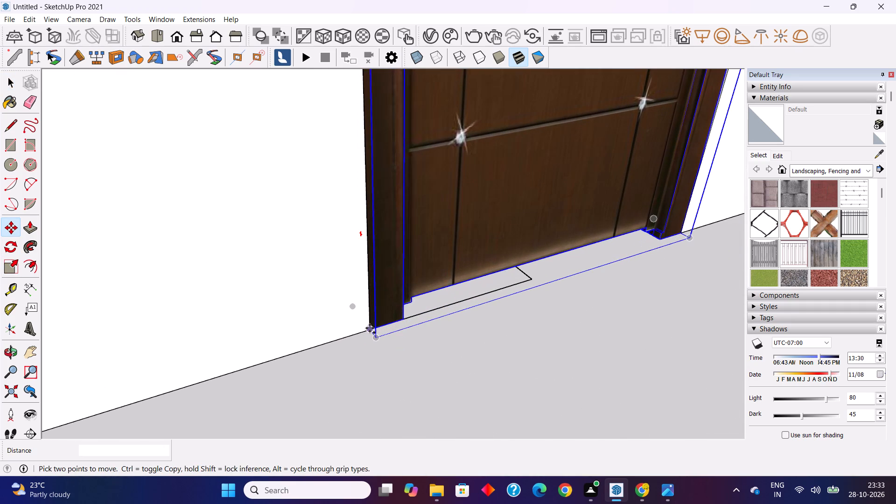
{"action": "left_click", "coordinate": [370, 328]}
{"action": "scroll", "coordinate": [457, 304], "scroll_direction": "down", "scroll_amount": 4}
{"action": "scroll", "coordinate": [510, 308], "scroll_direction": "down", "scroll_amount": 8}
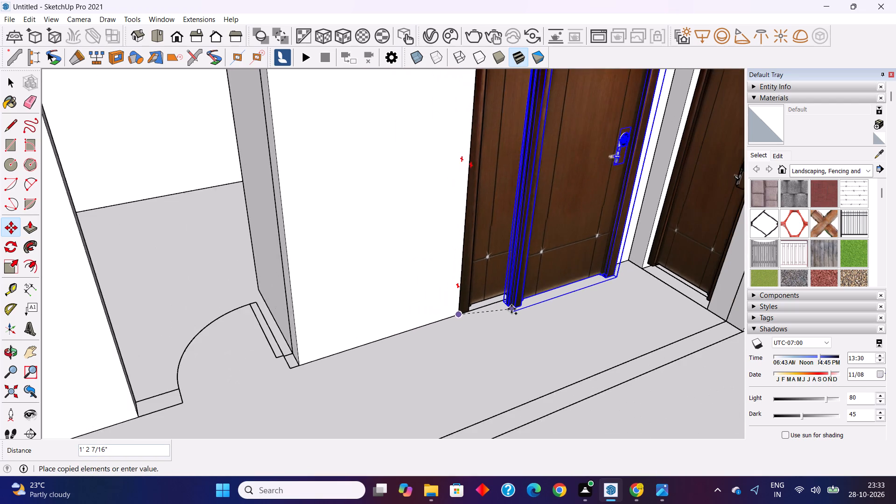
{"action": "scroll", "coordinate": [511, 309], "scroll_direction": "down", "scroll_amount": 8}
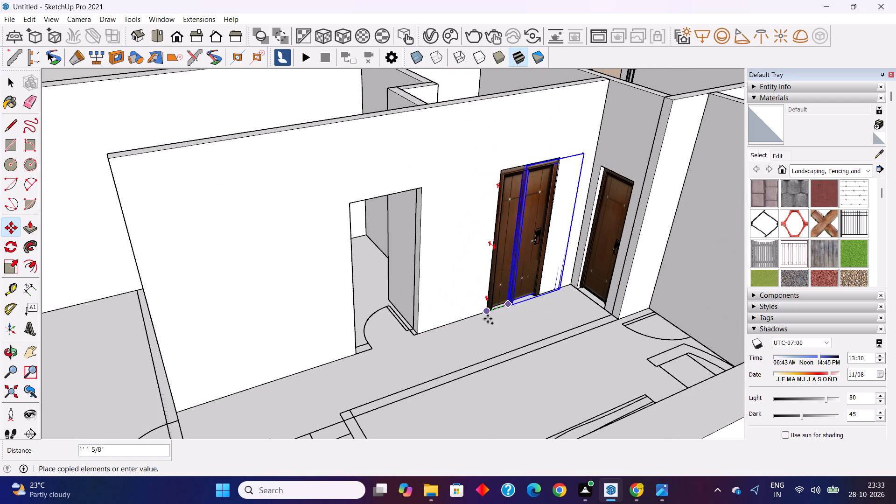
{"action": "left_click", "coordinate": [355, 354]}
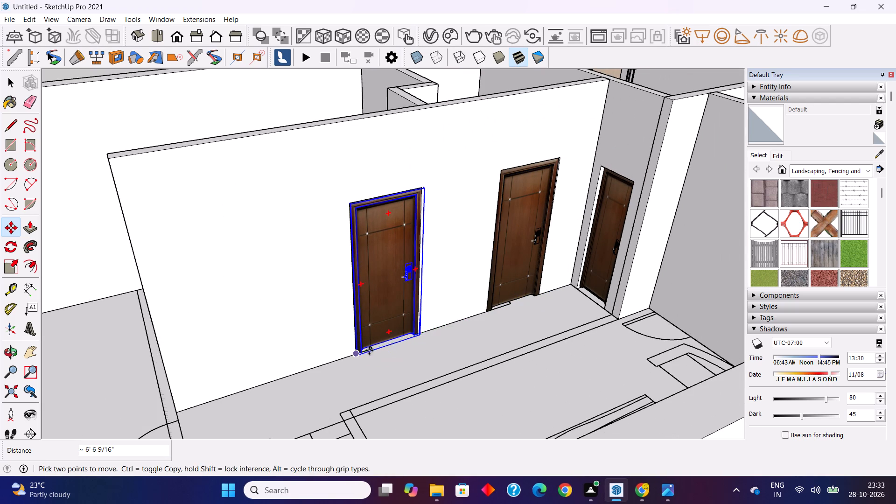
Deselect the copied bedroom door and examine the fitted doors and room layout around the house.
{"action": "middle_click_drag", "start_coordinate": [438, 325], "coordinate": [285, 369]}
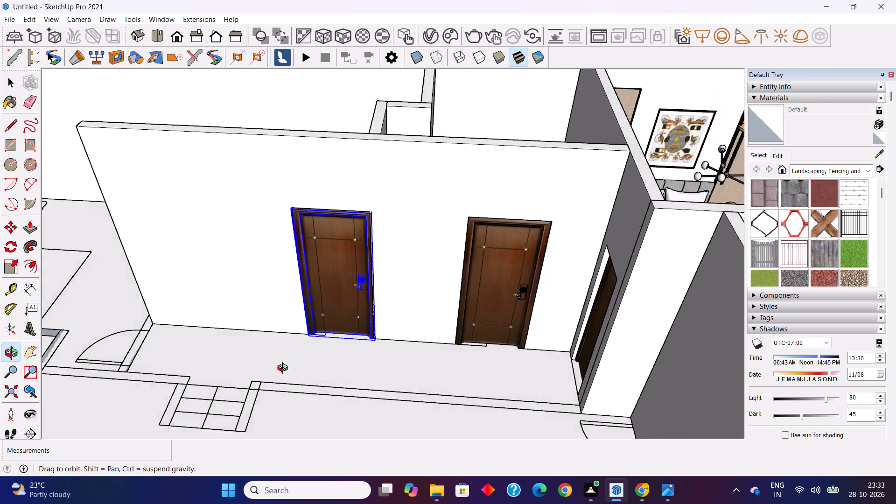
{"action": "middle_click_drag", "start_coordinate": [285, 369], "coordinate": [266, 371]}
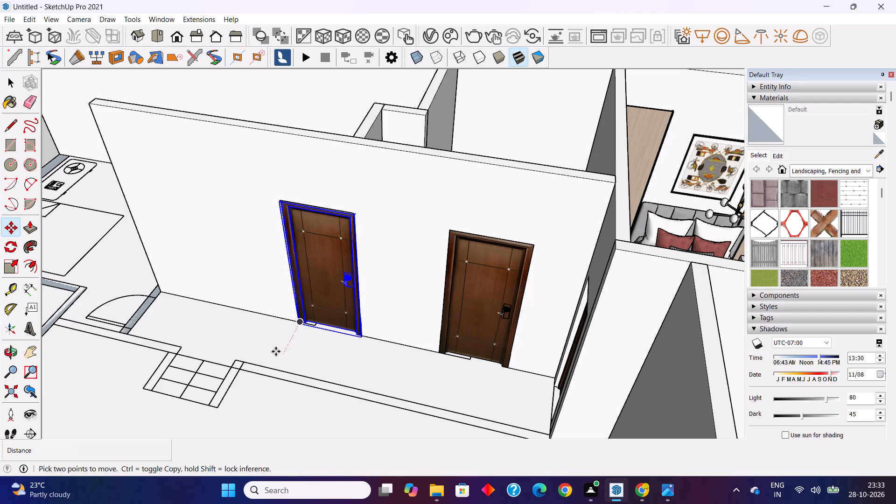
{"action": "key", "text": "space"}
{"action": "scroll", "coordinate": [343, 306], "scroll_direction": "down", "scroll_amount": 7}
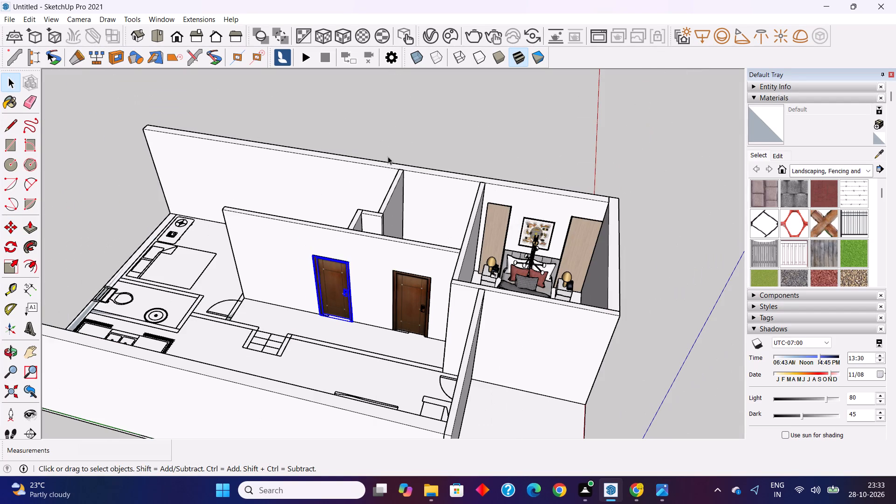
{"action": "left_click", "coordinate": [397, 124]}
{"action": "middle_click_drag", "start_coordinate": [257, 293], "coordinate": [394, 362]}
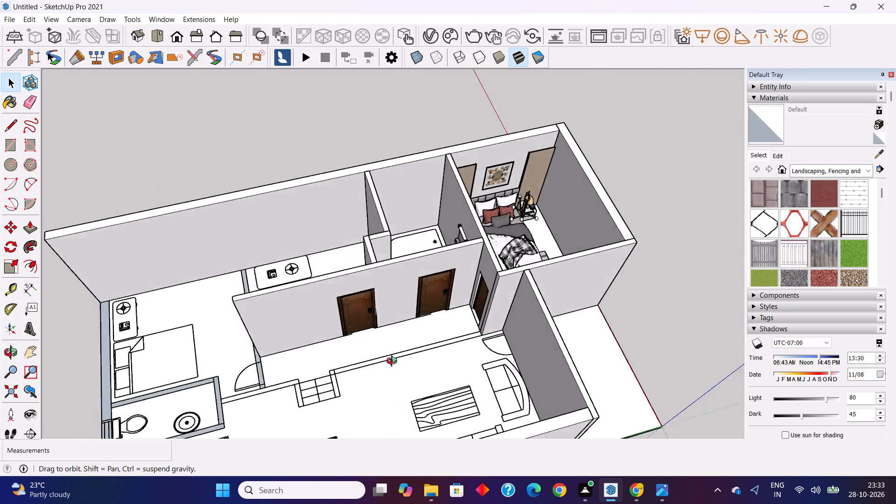
{"action": "middle_click_drag", "start_coordinate": [394, 362], "coordinate": [516, 259]}
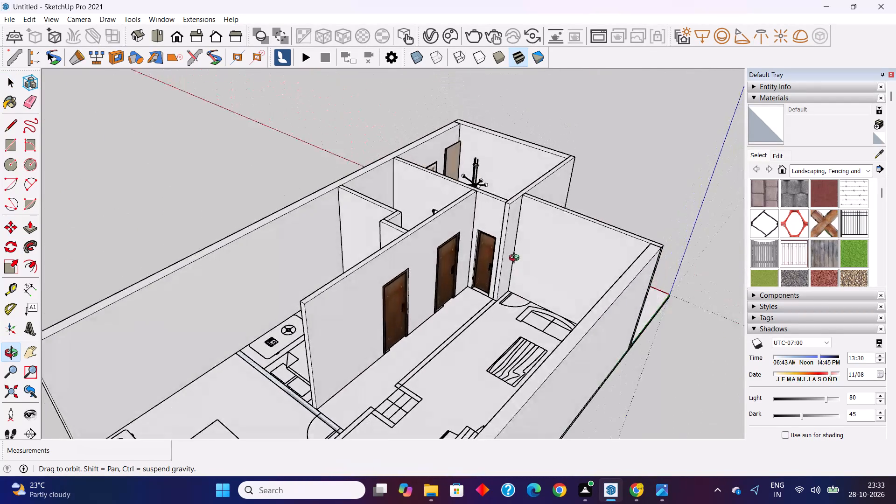
{"action": "middle_click_drag", "start_coordinate": [516, 259], "coordinate": [515, 250]}
{"action": "scroll", "coordinate": [515, 250], "scroll_direction": "down", "scroll_amount": 5}
{"action": "middle_click_drag", "start_coordinate": [396, 352], "coordinate": [367, 382]}
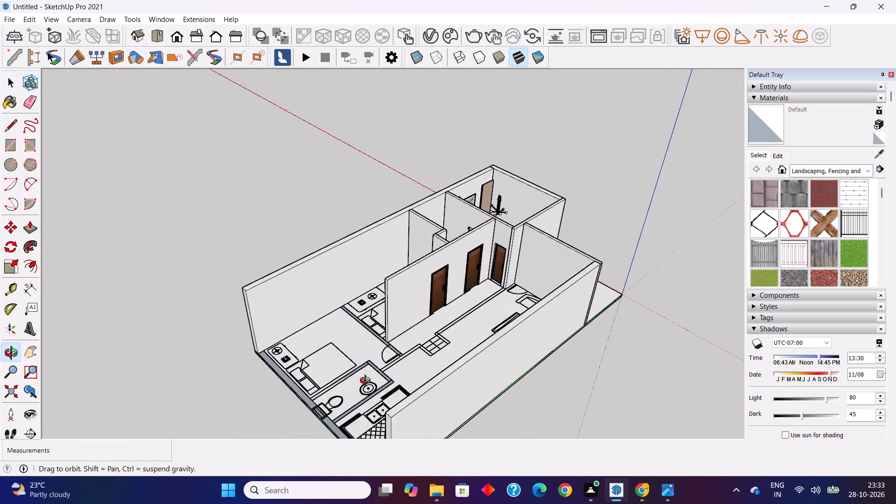
{"action": "middle_click_drag", "start_coordinate": [367, 382], "coordinate": [368, 409]}
Push/Pull the floor-plan wall strip between the two unfurnished bedrooms up 10' to form a dividing wall.
{"action": "scroll", "coordinate": [366, 336], "scroll_direction": "up", "scroll_amount": 3}
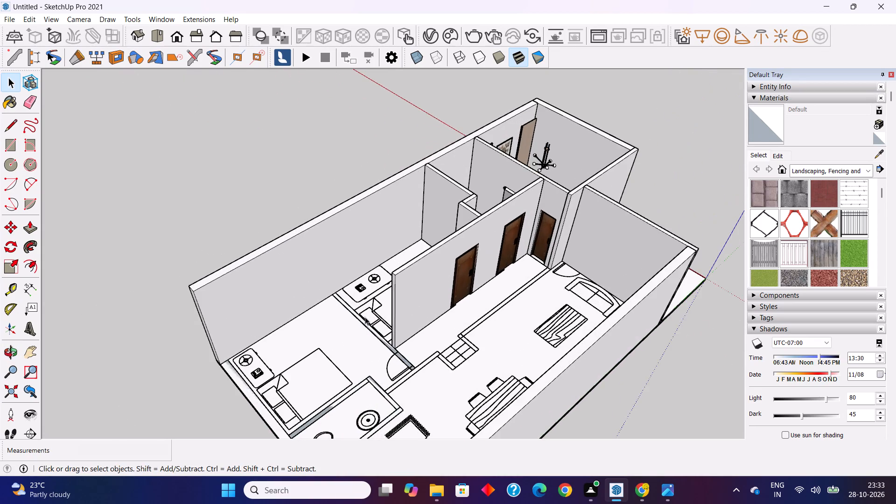
{"action": "scroll", "coordinate": [357, 308], "scroll_direction": "up", "scroll_amount": 11}
{"action": "double_click", "coordinate": [350, 318]}
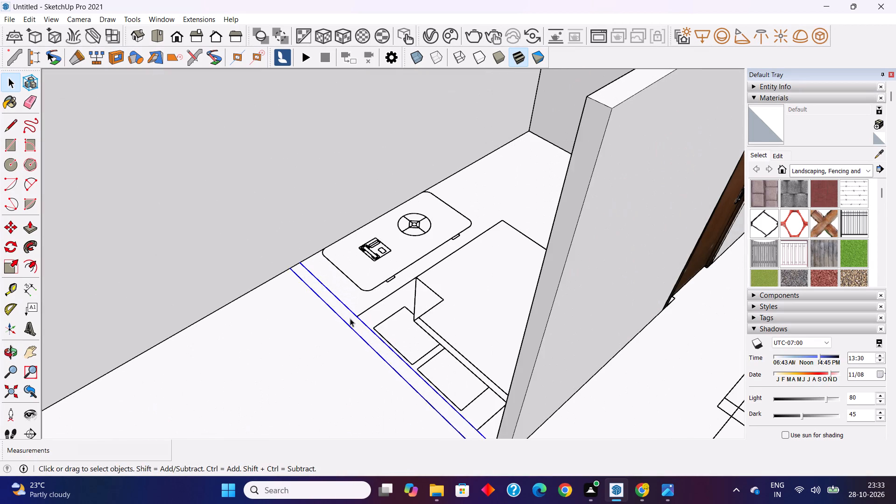
{"action": "left_click", "coordinate": [29, 225]}
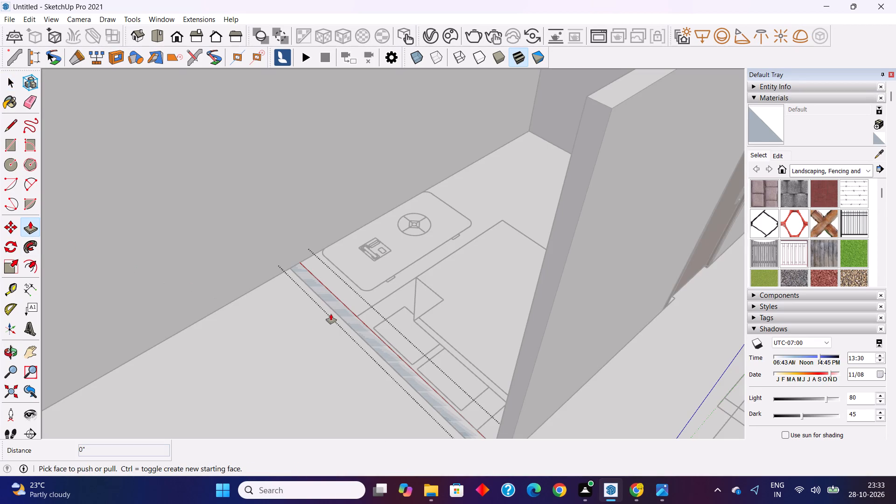
{"action": "left_click", "coordinate": [344, 314]}
{"action": "scroll", "coordinate": [344, 314], "scroll_direction": "down", "scroll_amount": 9}
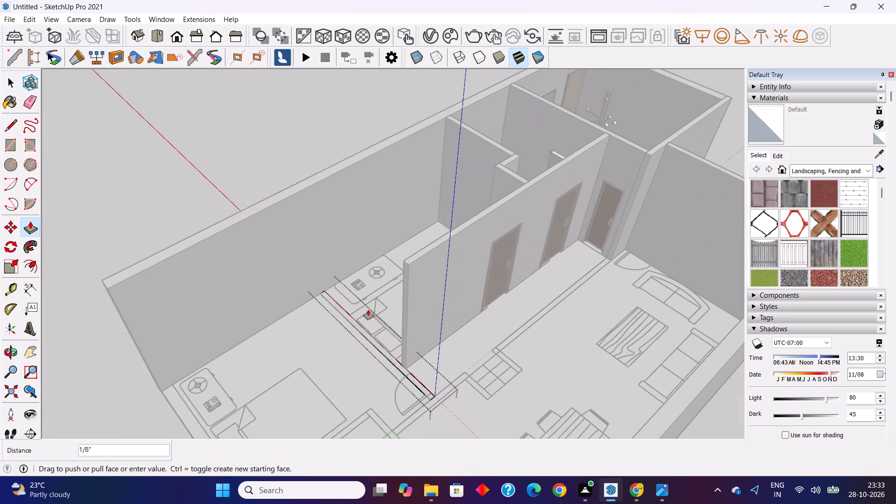
{"action": "left_click", "coordinate": [428, 255]}
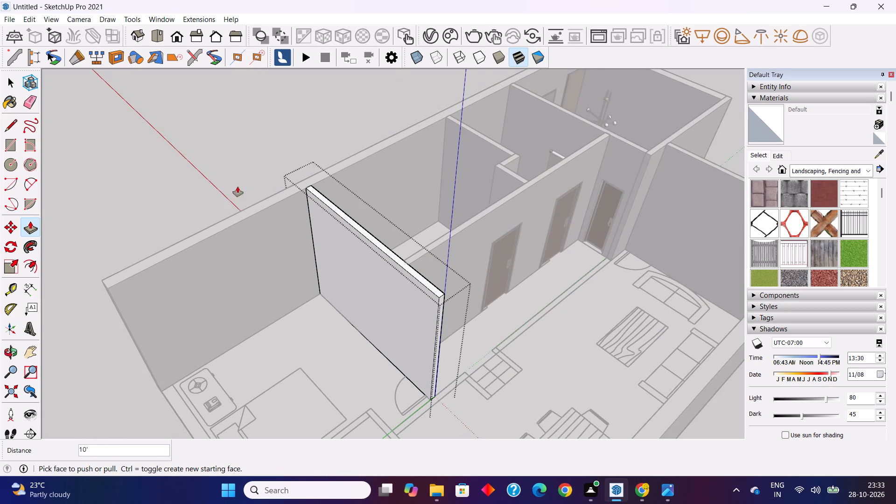
{"action": "key", "text": "space"}
{"action": "left_click", "coordinate": [214, 180]}
Copy the furnished bedroom group about 21' along the red axis to the open ground beyond the long exterior wall.
{"action": "scroll", "coordinate": [222, 190], "scroll_direction": "down", "scroll_amount": 2}
{"action": "middle_click_drag", "start_coordinate": [532, 278], "coordinate": [530, 280]}
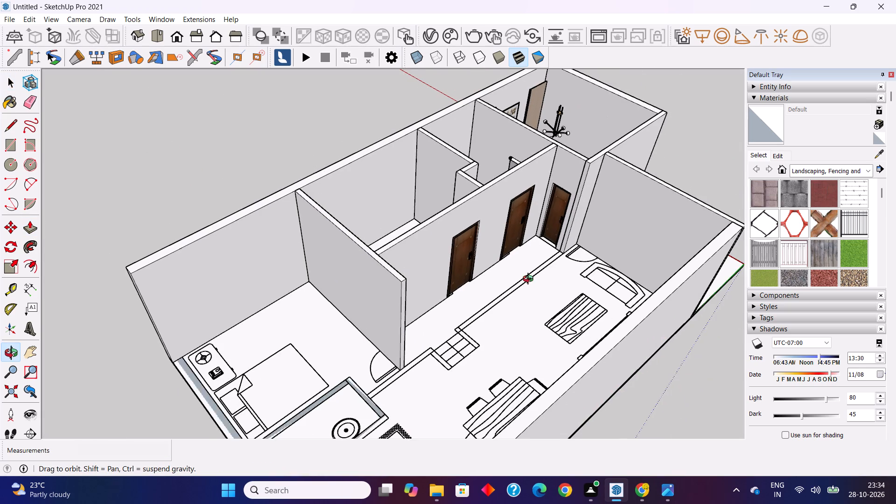
{"action": "middle_click_drag", "start_coordinate": [530, 280], "coordinate": [364, 372]}
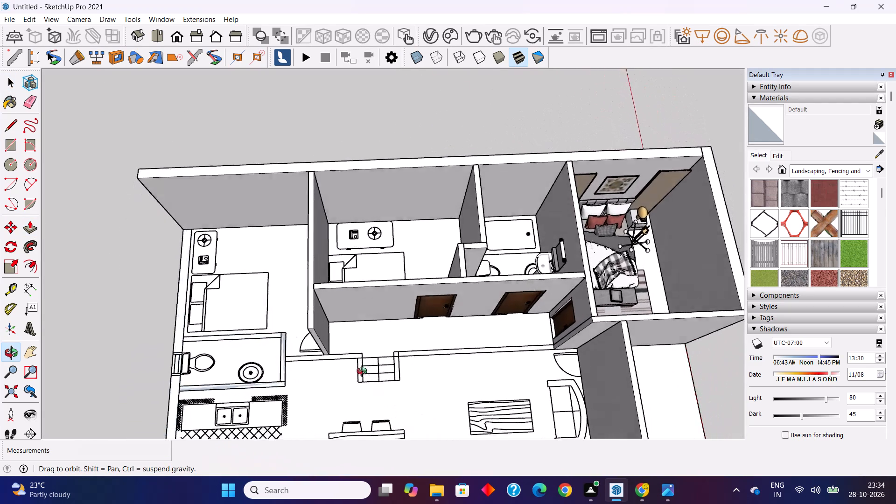
{"action": "middle_click_drag", "start_coordinate": [364, 372], "coordinate": [352, 359]}
{"action": "scroll", "coordinate": [330, 305], "scroll_direction": "down", "scroll_amount": 5}
{"action": "middle_click_drag", "start_coordinate": [524, 320], "coordinate": [386, 322]}
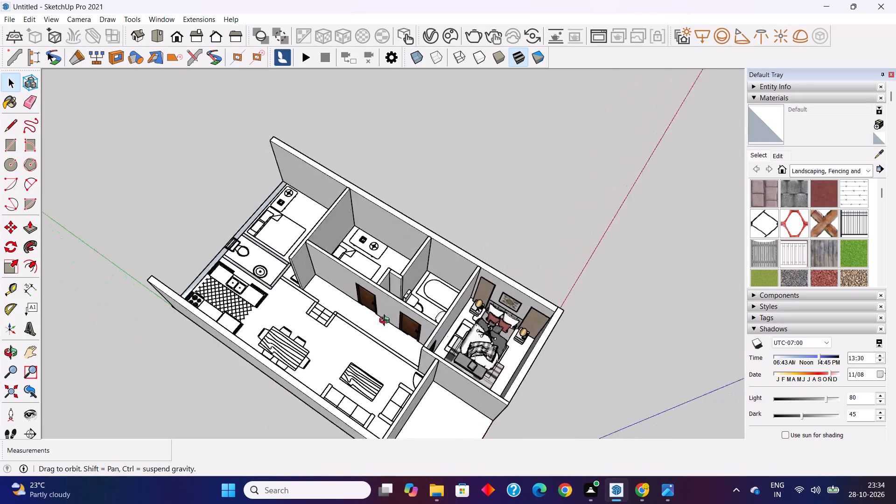
{"action": "middle_click_drag", "start_coordinate": [386, 322], "coordinate": [384, 322]}
{"action": "scroll", "coordinate": [489, 360], "scroll_direction": "up", "scroll_amount": 4}
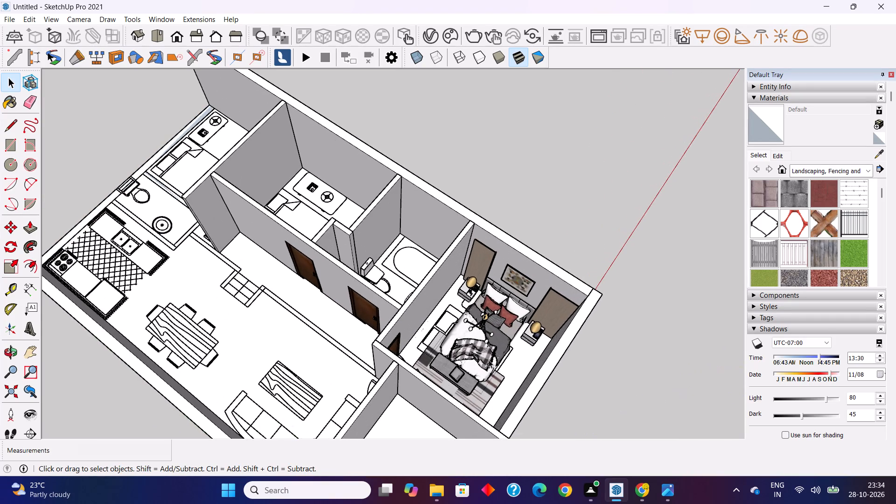
{"action": "scroll", "coordinate": [489, 360], "scroll_direction": "up", "scroll_amount": 1}
{"action": "left_click", "coordinate": [478, 349]}
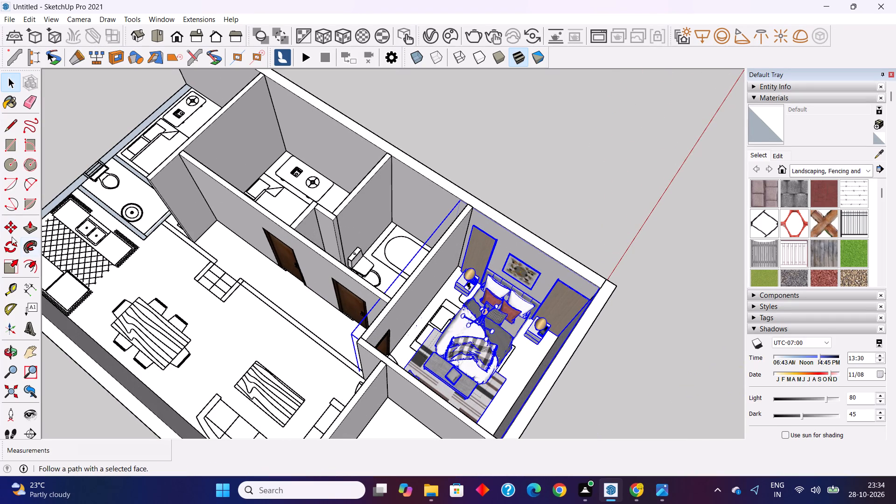
{"action": "left_click", "coordinate": [12, 228]}
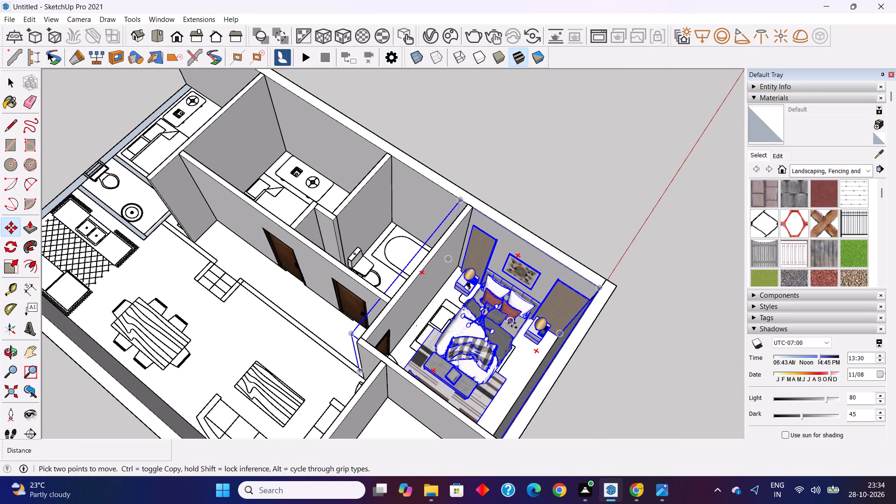
{"action": "left_click", "coordinate": [512, 322]}
{"action": "scroll", "coordinate": [554, 266], "scroll_direction": "down", "scroll_amount": 3}
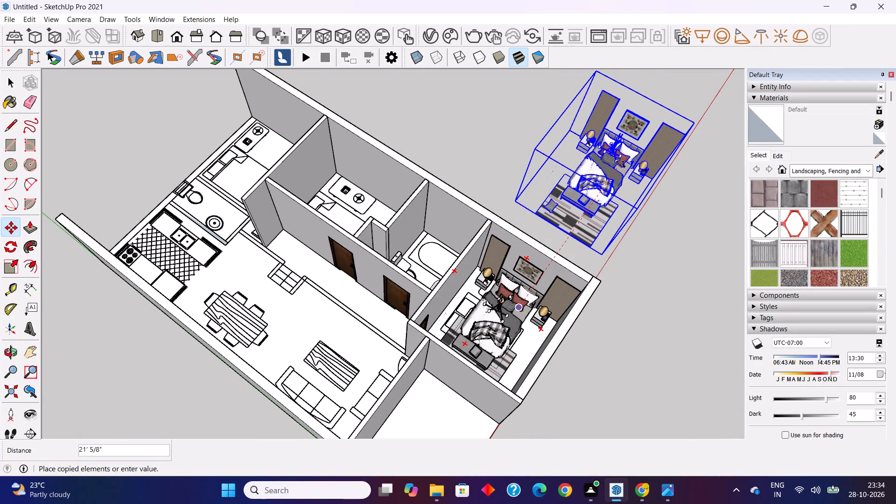
{"action": "left_click", "coordinate": [620, 162]}
Rotate the copied bedroom group 90 degrees horizontally about a point near its bottom corner.
{"action": "middle_click_drag", "start_coordinate": [584, 209], "coordinate": [338, 206]}
{"action": "scroll", "coordinate": [339, 206], "scroll_direction": "down", "scroll_amount": 3}
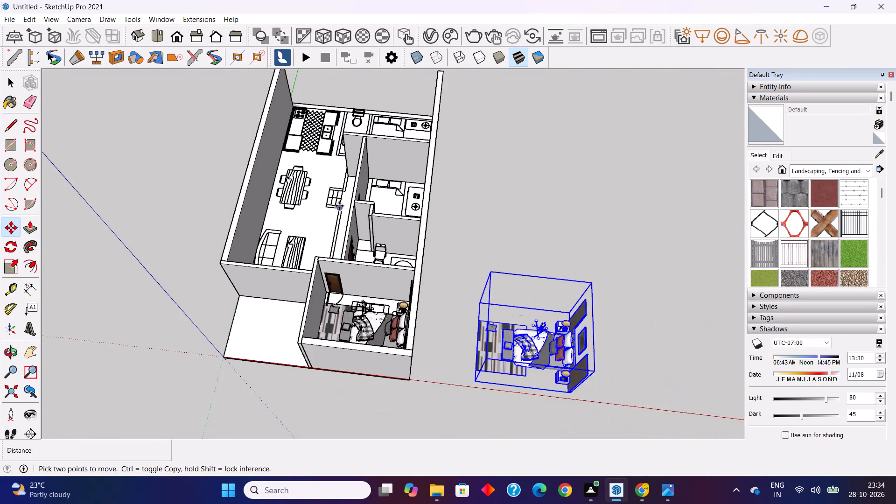
{"action": "scroll", "coordinate": [339, 206], "scroll_direction": "down", "scroll_amount": 4}
{"action": "middle_click_drag", "start_coordinate": [533, 312], "coordinate": [683, 278]}
{"action": "scroll", "coordinate": [539, 238], "scroll_direction": "up", "scroll_amount": 7}
{"action": "scroll", "coordinate": [485, 253], "scroll_direction": "up", "scroll_amount": 3}
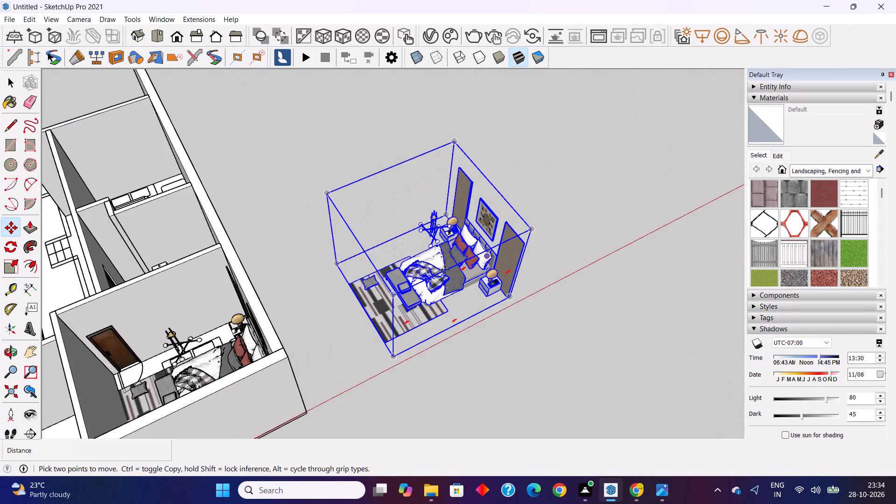
{"action": "scroll", "coordinate": [444, 270], "scroll_direction": "up", "scroll_amount": 2}
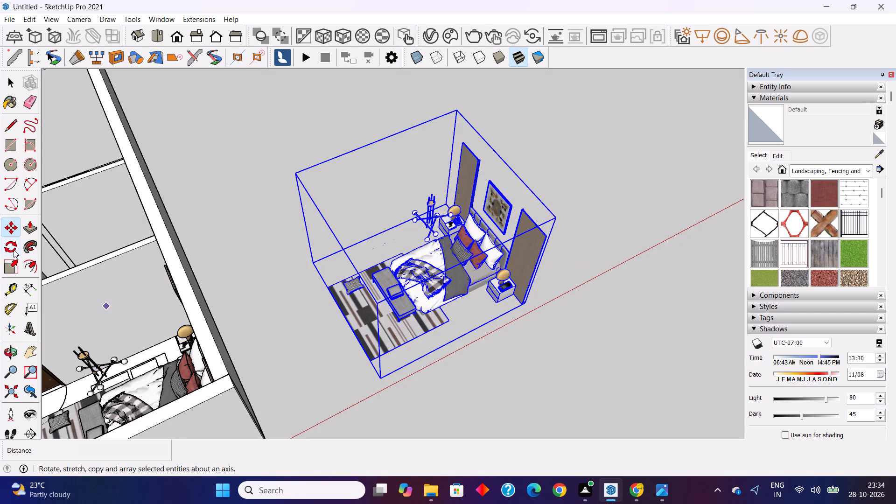
{"action": "left_click", "coordinate": [14, 250]}
{"action": "left_click", "coordinate": [312, 268]}
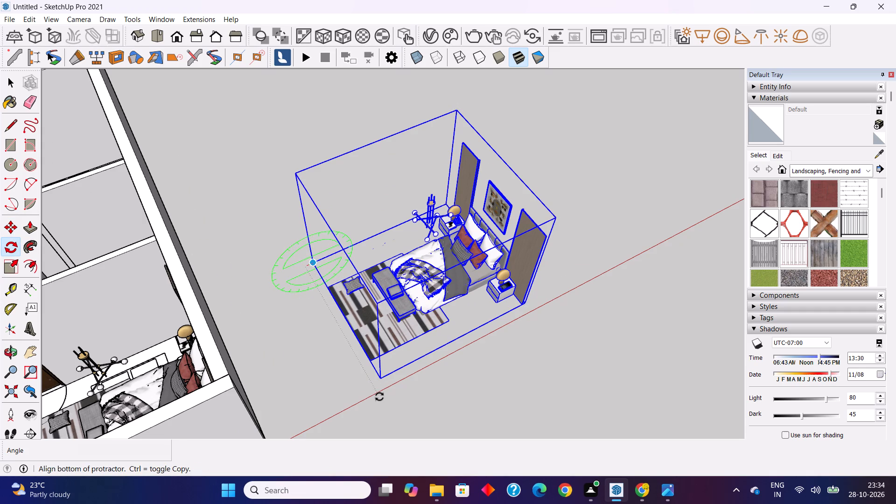
{"action": "key", "text": "Escape"}
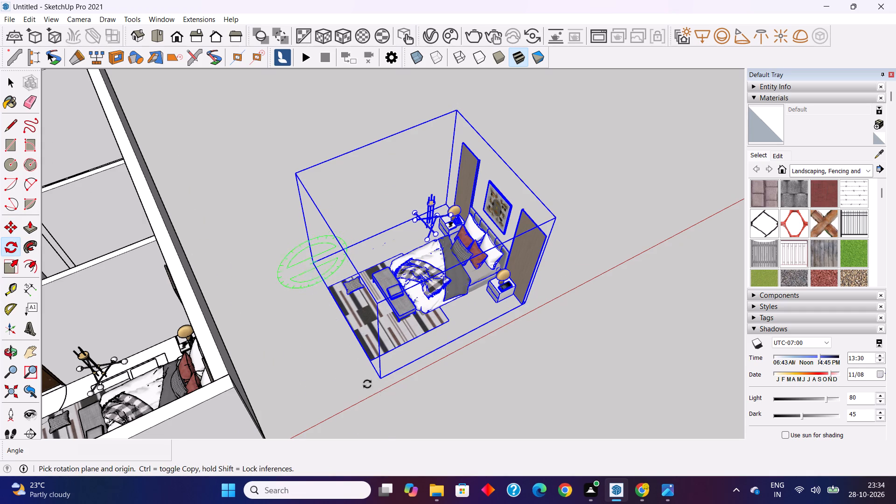
{"action": "left_click", "coordinate": [308, 277]}
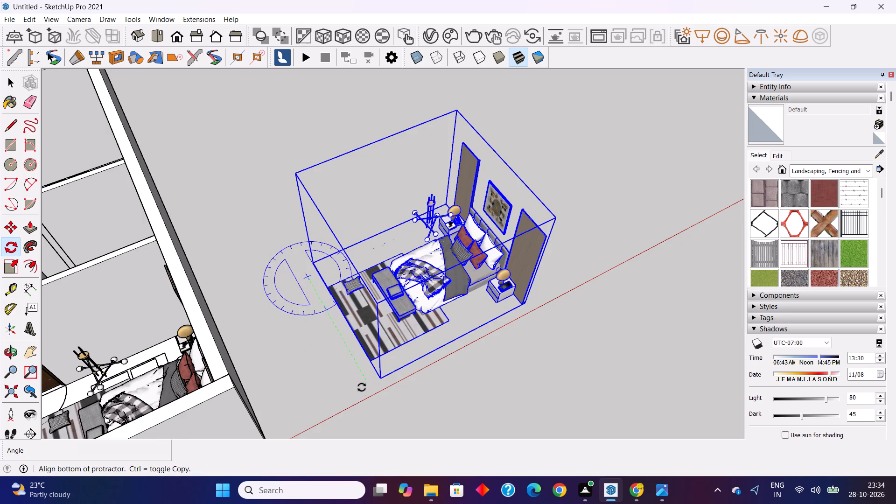
{"action": "left_click", "coordinate": [384, 409]}
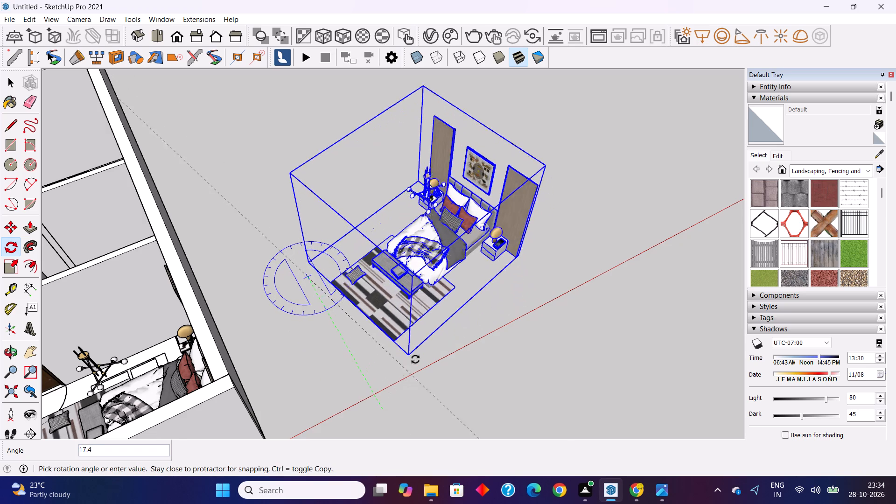
{"action": "type", "text": "90"}
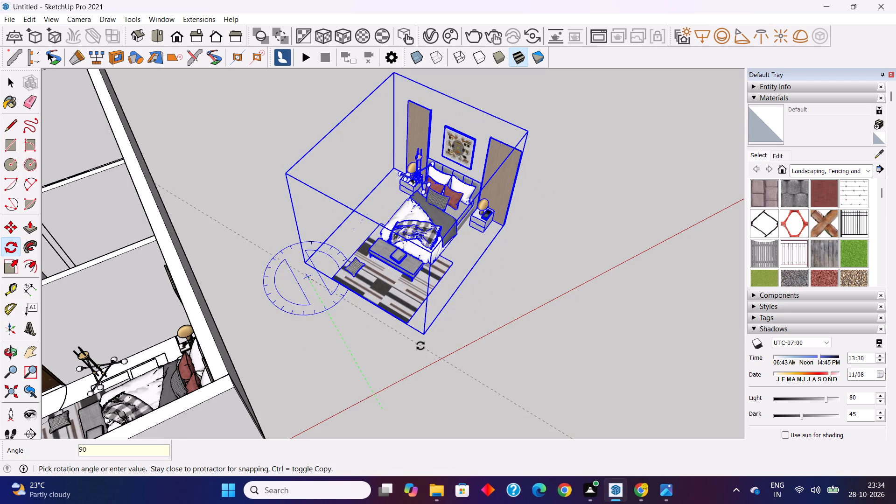
{"action": "key", "text": "Return"}
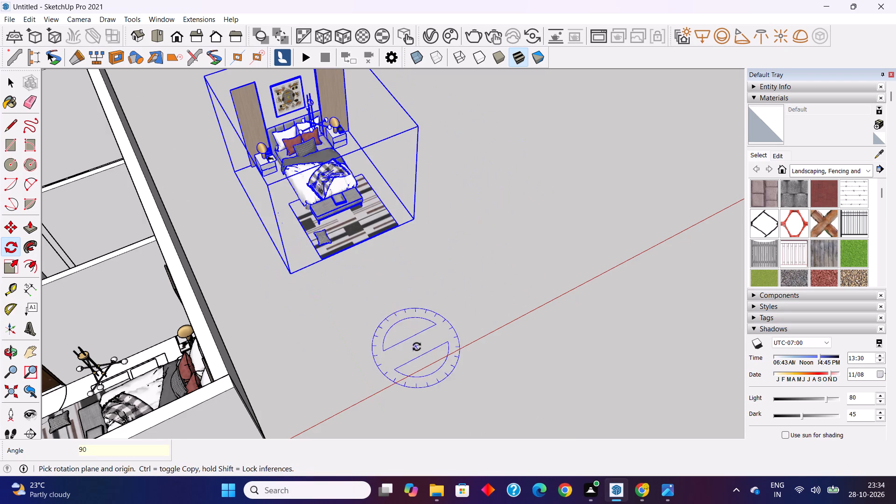
Move the rotated bedroom group about 7' 7/8" along the green axis, parallel to the long exterior wall.
{"action": "left_click", "coordinate": [16, 231]}
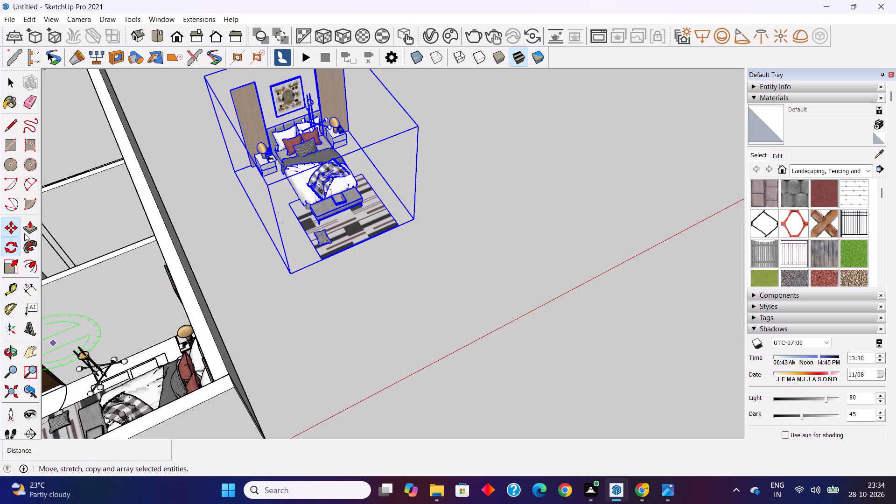
{"action": "scroll", "coordinate": [377, 322], "scroll_direction": "down", "scroll_amount": 6}
{"action": "middle_click_drag", "start_coordinate": [393, 329], "coordinate": [80, 393]}
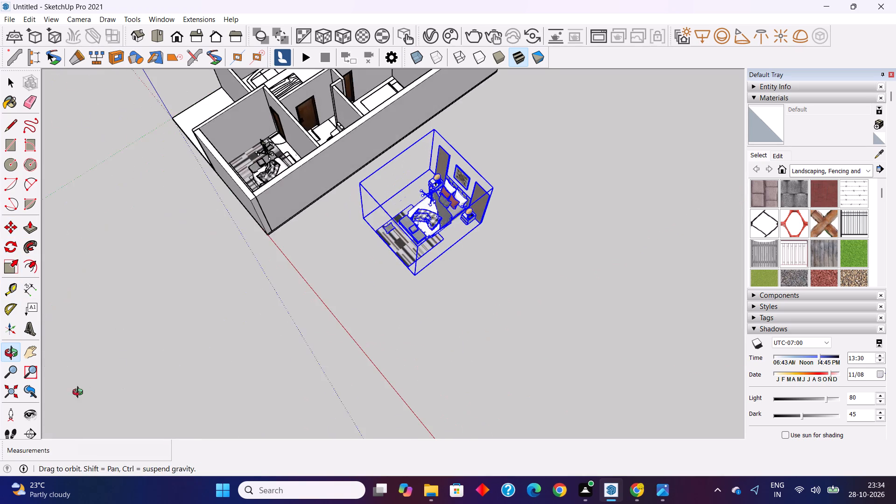
{"action": "middle_click_drag", "start_coordinate": [80, 393], "coordinate": [82, 392]}
{"action": "scroll", "coordinate": [287, 329], "scroll_direction": "down", "scroll_amount": 4}
{"action": "middle_click_drag", "start_coordinate": [361, 309], "coordinate": [374, 247]}
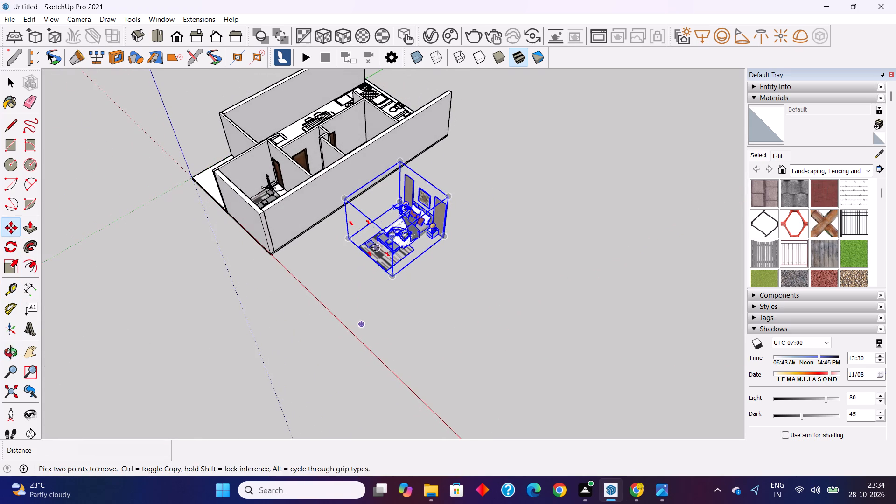
{"action": "middle_click_drag", "start_coordinate": [375, 248], "coordinate": [358, 325], "text": "shift"}
{"action": "scroll", "coordinate": [379, 343], "scroll_direction": "up", "scroll_amount": 2}
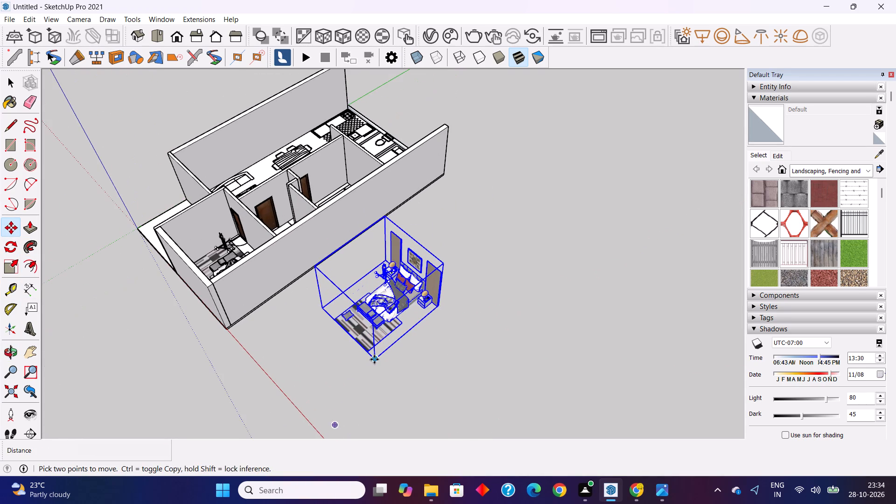
{"action": "left_click", "coordinate": [374, 359]}
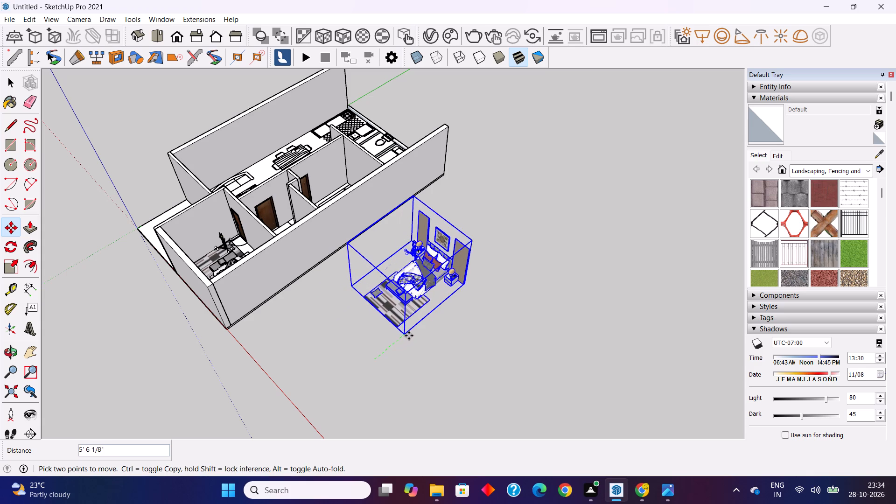
{"action": "left_click", "coordinate": [417, 331]}
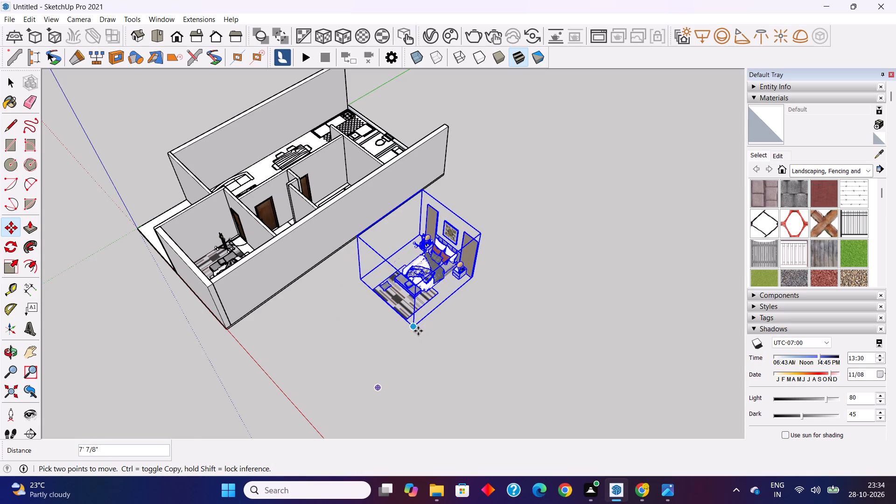
Move the rotated bedroom group about 16' 2" along the red axis, through the long exterior wall into the middle bedroom.
{"action": "middle_click_drag", "start_coordinate": [403, 345], "coordinate": [422, 368]}
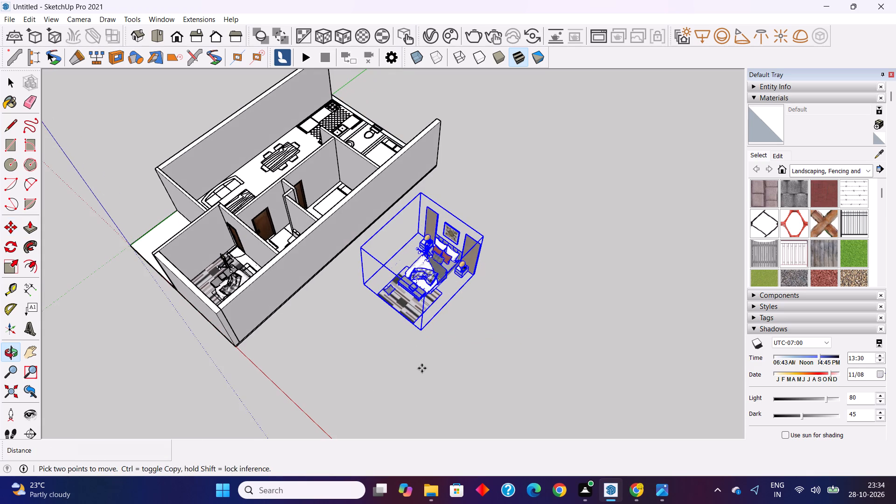
{"action": "left_click", "coordinate": [422, 333]}
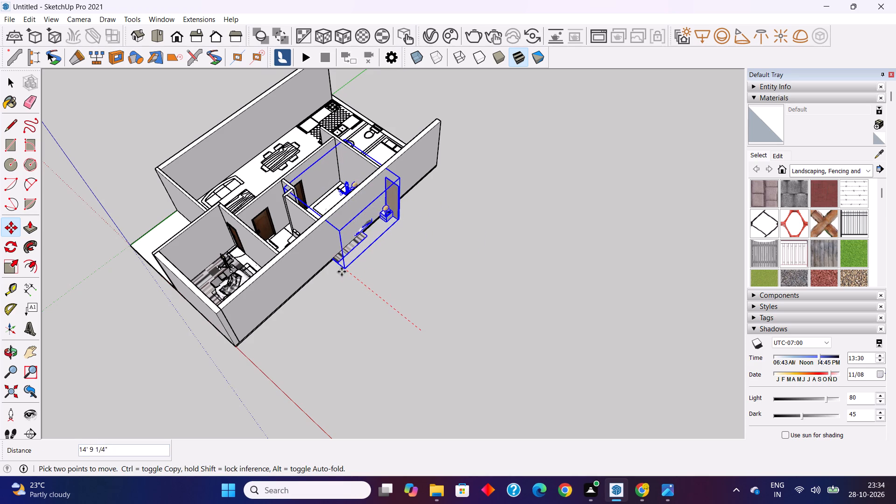
{"action": "left_click", "coordinate": [334, 267]}
Scale the bedroom group along the green axis to about 0.91, pulling its headboard side inside the dividing wall.
{"action": "middle_click_drag", "start_coordinate": [343, 280], "coordinate": [343, 281]}
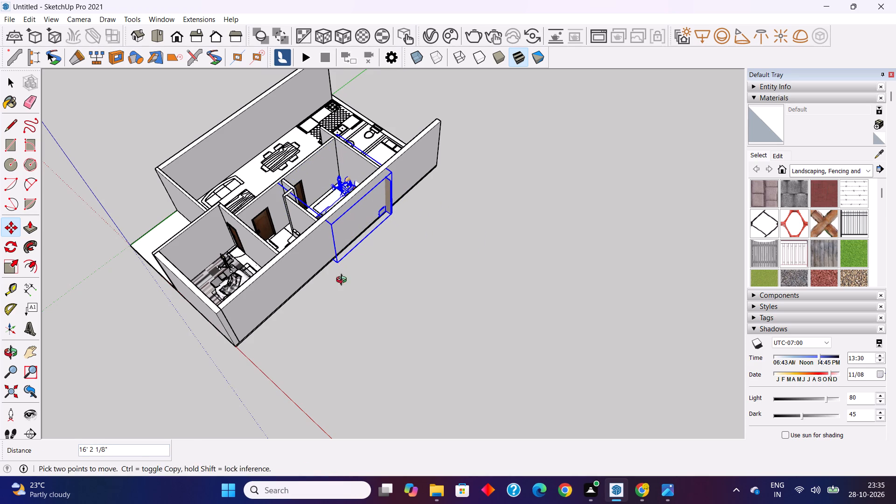
{"action": "middle_click_drag", "start_coordinate": [343, 281], "coordinate": [429, 352]}
{"action": "scroll", "coordinate": [315, 225], "scroll_direction": "up", "scroll_amount": 7}
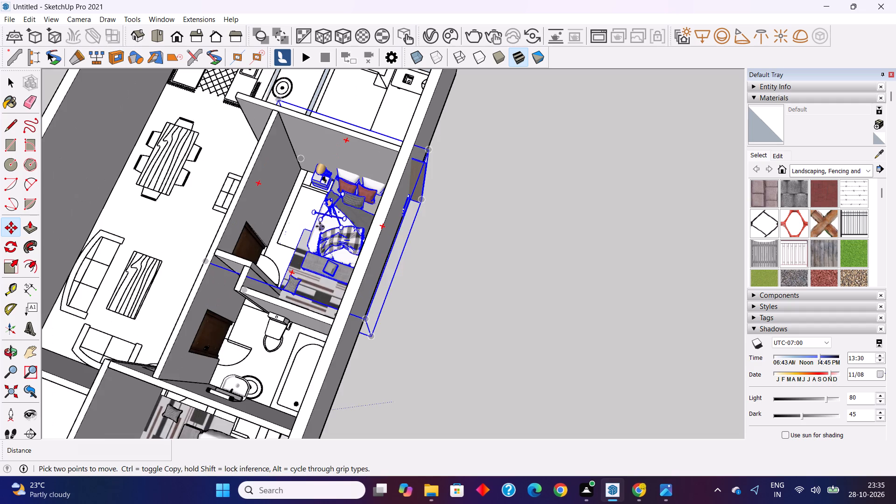
{"action": "scroll", "coordinate": [320, 226], "scroll_direction": "up", "scroll_amount": 4}
{"action": "middle_click_drag", "start_coordinate": [341, 264], "coordinate": [399, 261]}
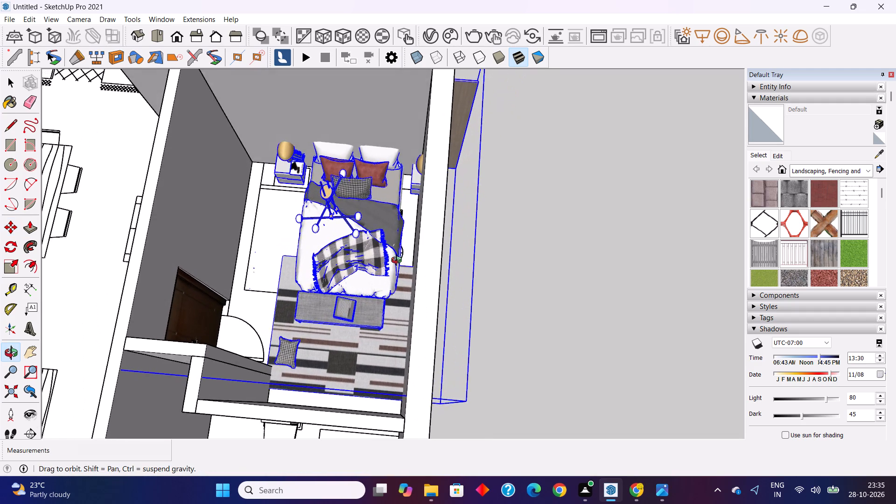
{"action": "middle_click_drag", "start_coordinate": [399, 261], "coordinate": [326, 261]}
{"action": "scroll", "coordinate": [326, 261], "scroll_direction": "up", "scroll_amount": 1}
{"action": "scroll", "coordinate": [356, 329], "scroll_direction": "down", "scroll_amount": 8}
{"action": "middle_click_drag", "start_coordinate": [367, 335], "coordinate": [339, 306]}
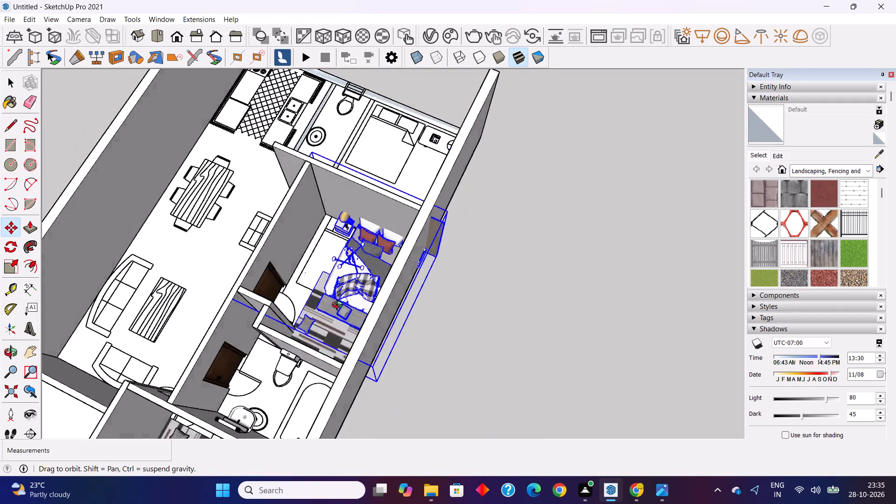
{"action": "middle_click_drag", "start_coordinate": [339, 306], "coordinate": [252, 260]}
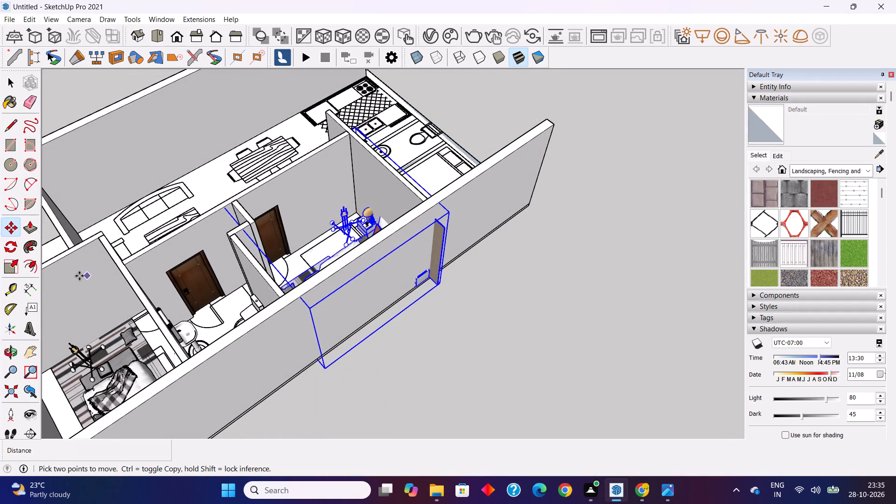
{"action": "left_click", "coordinate": [14, 265]}
{"action": "middle_click_drag", "start_coordinate": [364, 228], "coordinate": [200, 288]}
{"action": "scroll", "coordinate": [379, 212], "scroll_direction": "up", "scroll_amount": 5}
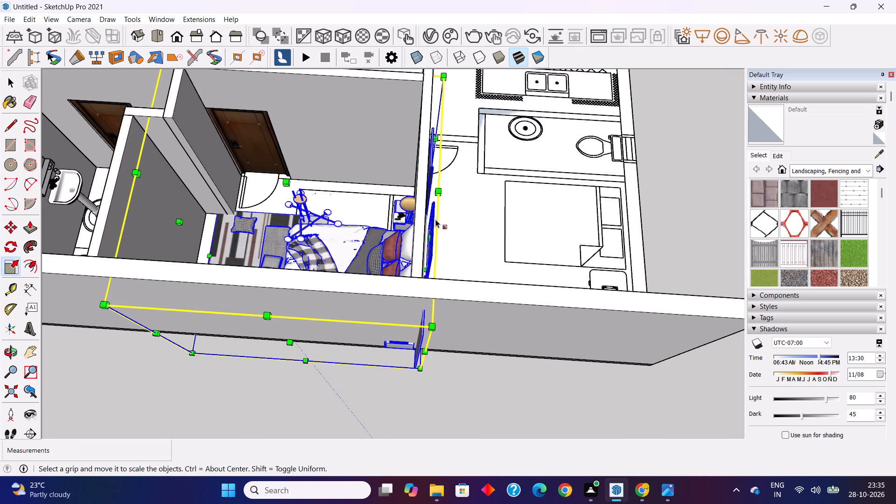
{"action": "left_click", "coordinate": [427, 239]}
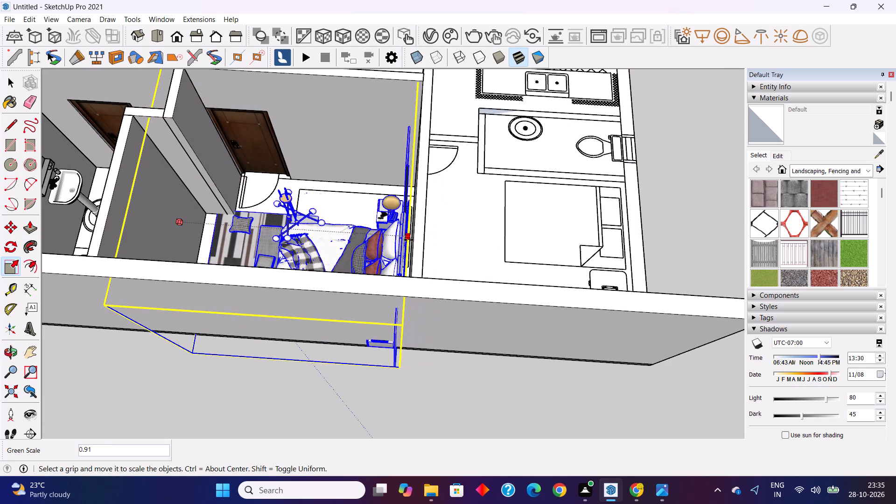
{"action": "left_click", "coordinate": [407, 240]}
Scale the bedroom group along the red axis to about 0.68, drawing its outer side inside the long exterior wall.
{"action": "middle_click_drag", "start_coordinate": [288, 314], "coordinate": [541, 226]}
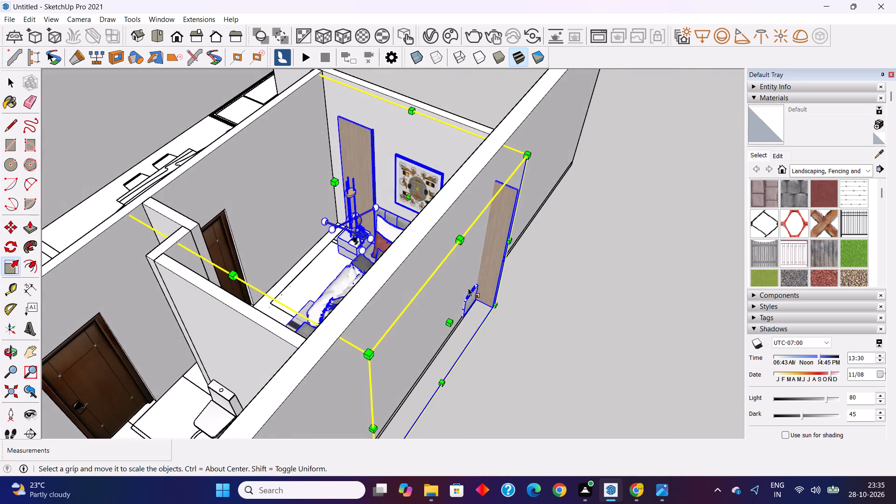
{"action": "left_click", "coordinate": [450, 323]}
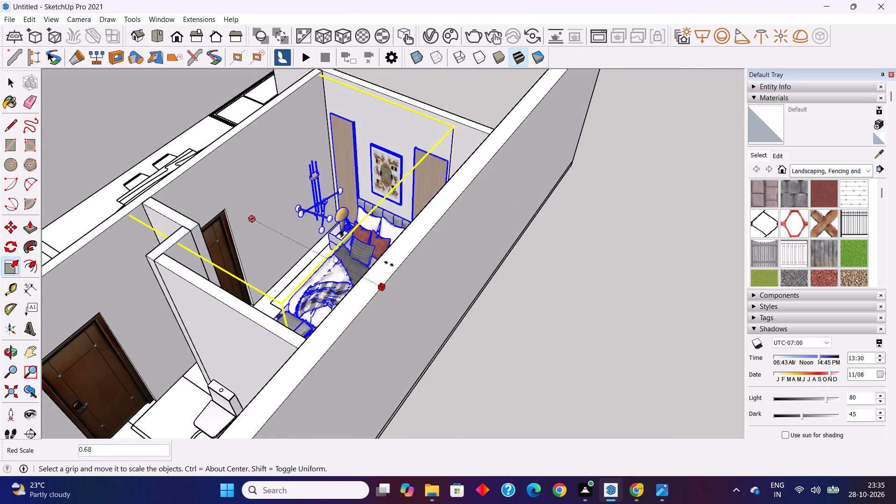
{"action": "left_click", "coordinate": [381, 258]}
{"action": "middle_click_drag", "start_coordinate": [377, 278], "coordinate": [524, 294]}
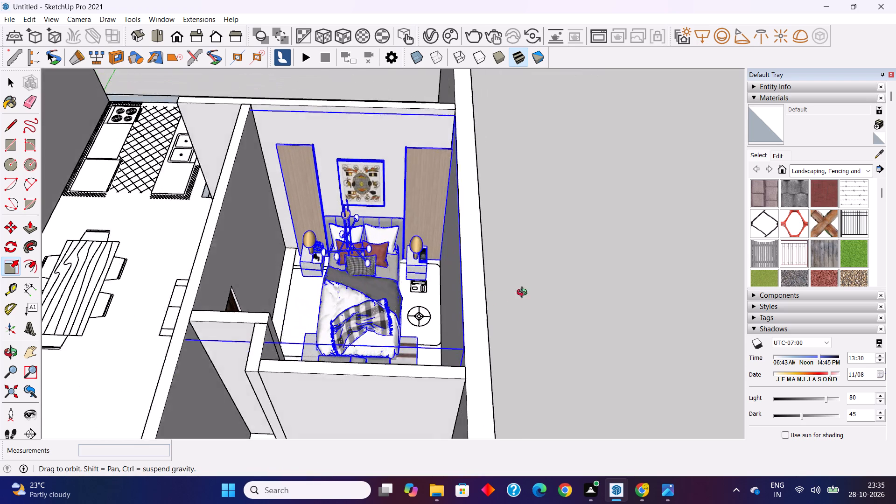
{"action": "middle_click_drag", "start_coordinate": [524, 294], "coordinate": [455, 366]}
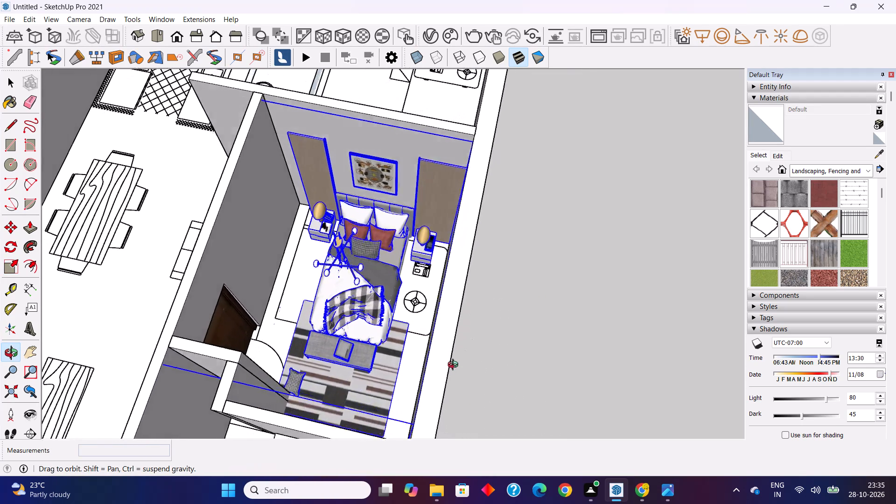
{"action": "middle_click_drag", "start_coordinate": [455, 366], "coordinate": [502, 393]}
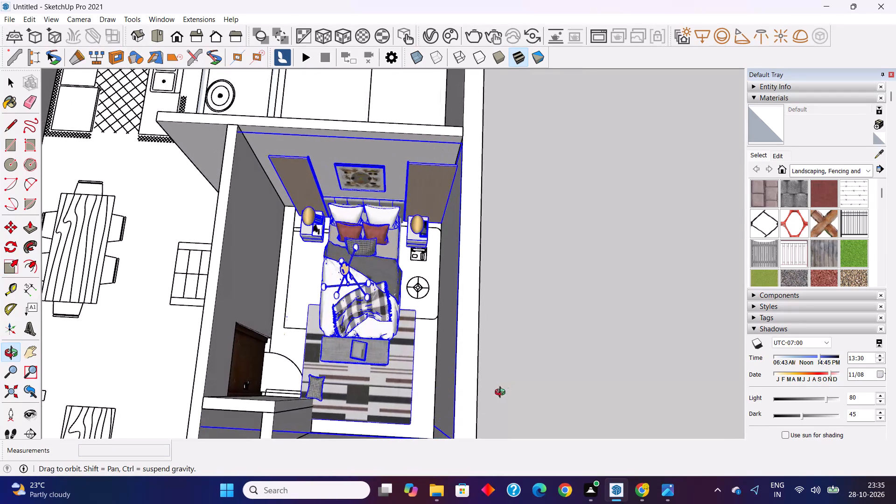
{"action": "middle_click_drag", "start_coordinate": [502, 393], "coordinate": [489, 385]}
{"action": "key", "text": "space"}
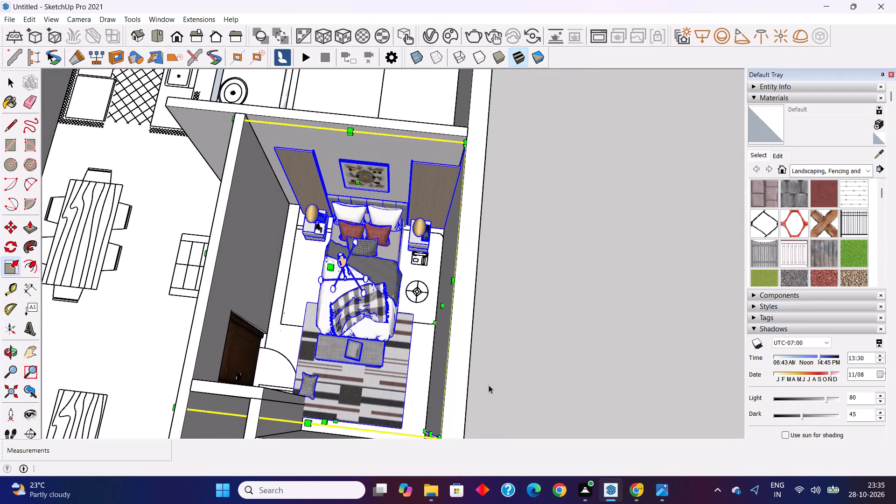
Open the scaled bedroom group for editing and delete the hanging light fixture above the bed.
{"action": "double_click", "coordinate": [403, 345]}
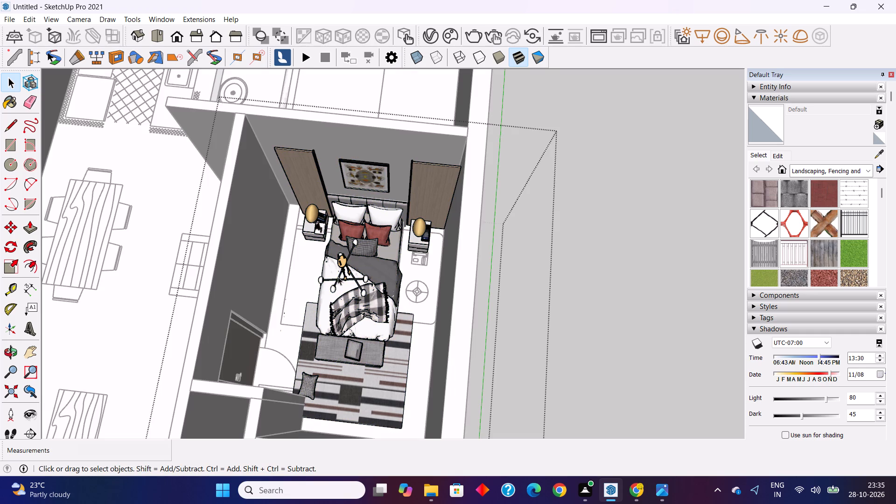
{"action": "left_click", "coordinate": [344, 266]}
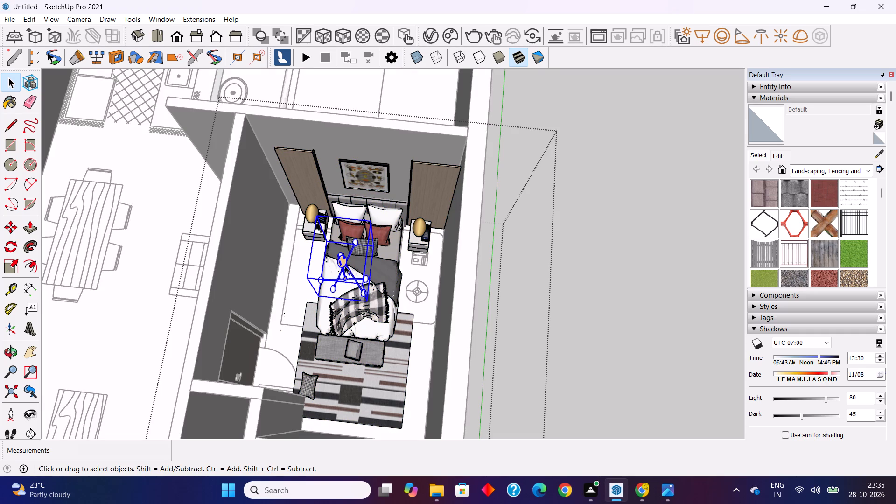
{"action": "key", "text": "Delete"}
Move the striped rug and the floor cushion together about 1' 1/2" toward the bed, and close the group.
{"action": "middle_click_drag", "start_coordinate": [370, 310], "coordinate": [286, 277]}
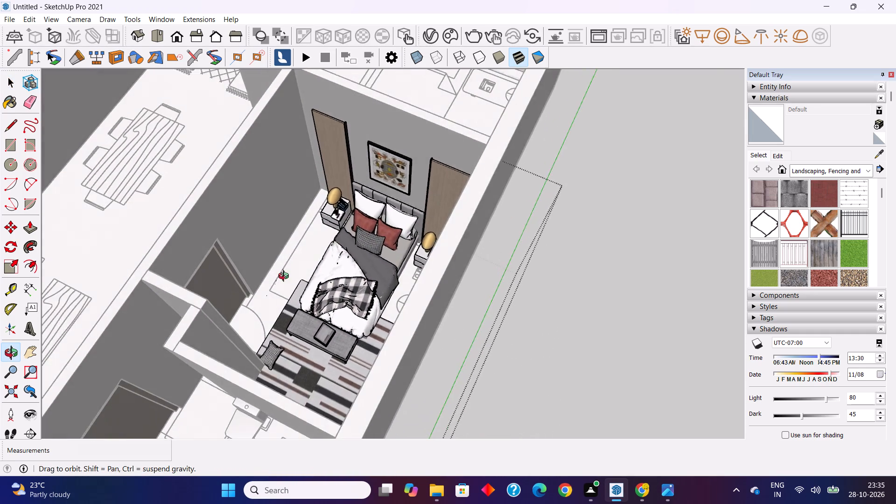
{"action": "middle_click_drag", "start_coordinate": [286, 277], "coordinate": [286, 279]}
{"action": "scroll", "coordinate": [325, 359], "scroll_direction": "up", "scroll_amount": 9}
{"action": "middle_click_drag", "start_coordinate": [378, 324], "coordinate": [417, 273]}
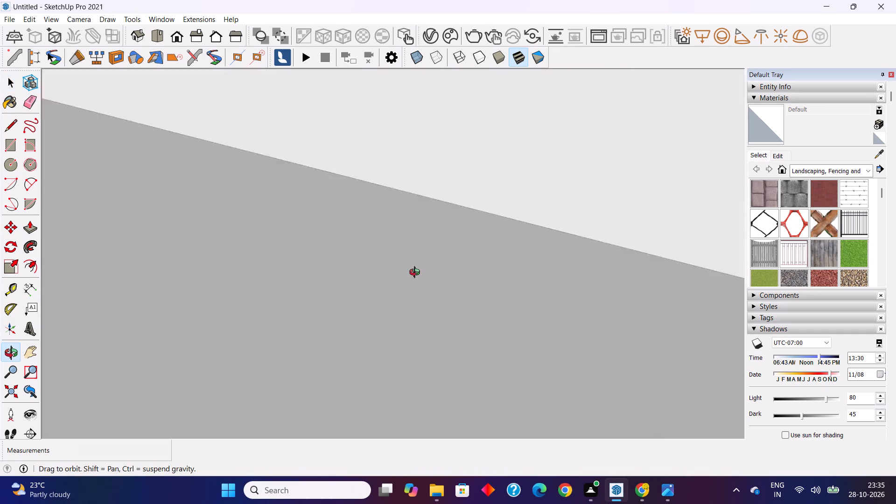
{"action": "middle_click_drag", "start_coordinate": [417, 273], "coordinate": [365, 292]}
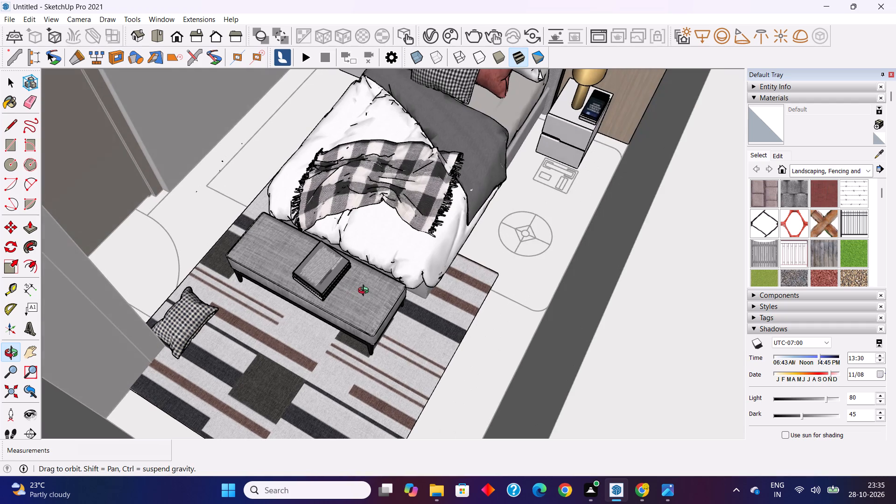
{"action": "middle_click_drag", "start_coordinate": [365, 292], "coordinate": [366, 292]}
{"action": "left_click", "coordinate": [294, 357]}
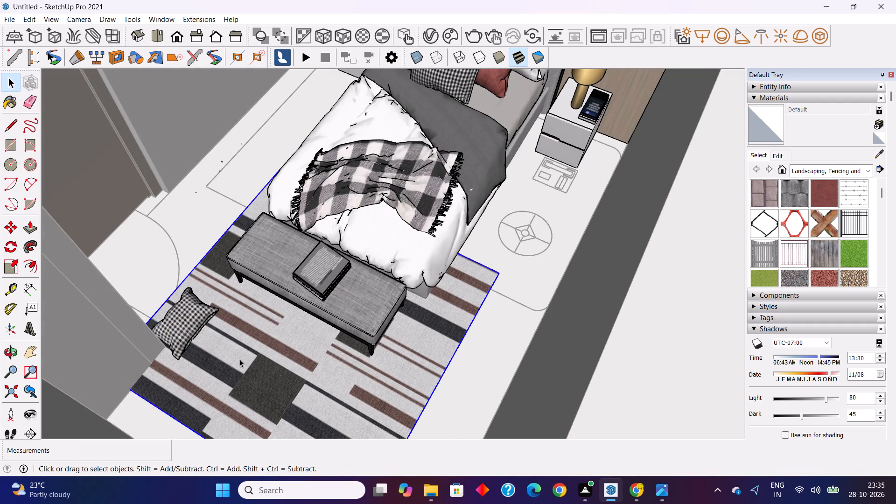
{"action": "left_click", "coordinate": [189, 327], "text": "ctrl"}
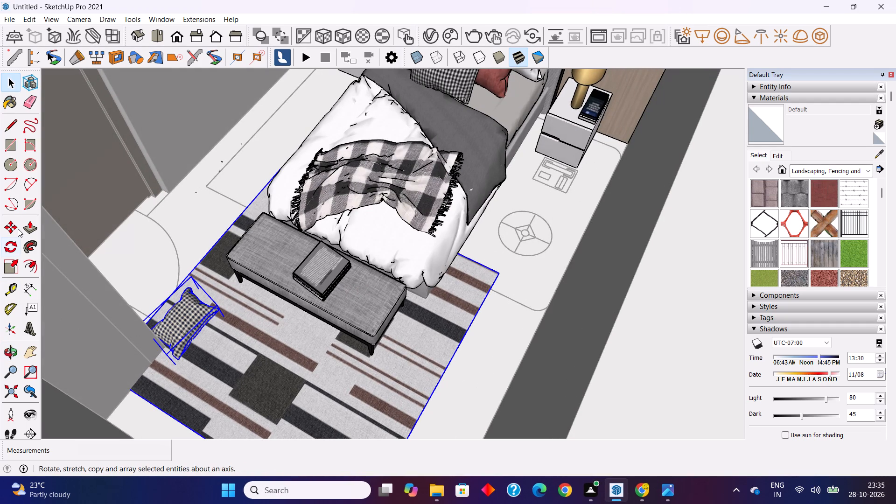
{"action": "left_click", "coordinate": [18, 229]}
{"action": "left_click", "coordinate": [284, 359]}
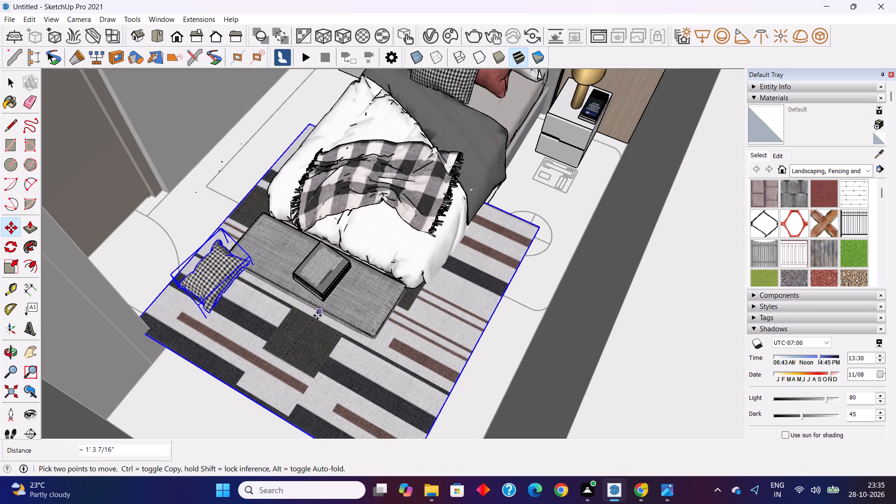
{"action": "left_click", "coordinate": [315, 319]}
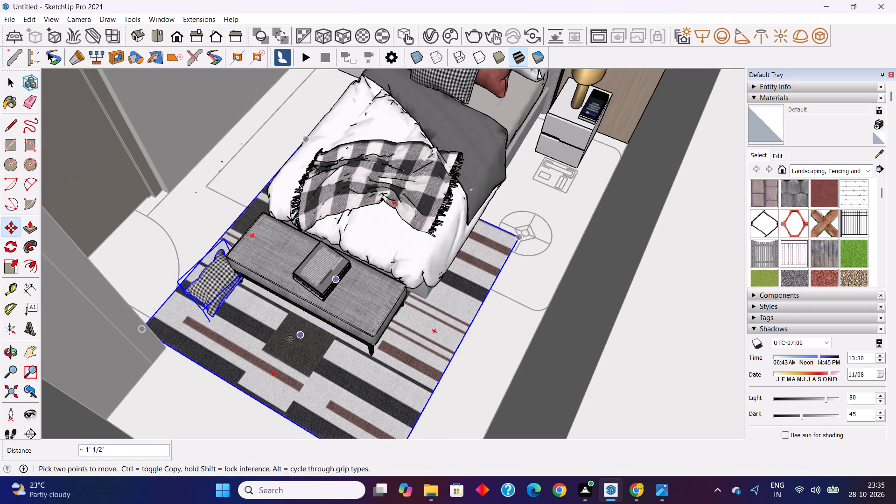
{"action": "middle_click_drag", "start_coordinate": [289, 339], "coordinate": [222, 370]}
{"action": "scroll", "coordinate": [267, 398], "scroll_direction": "down", "scroll_amount": 3}
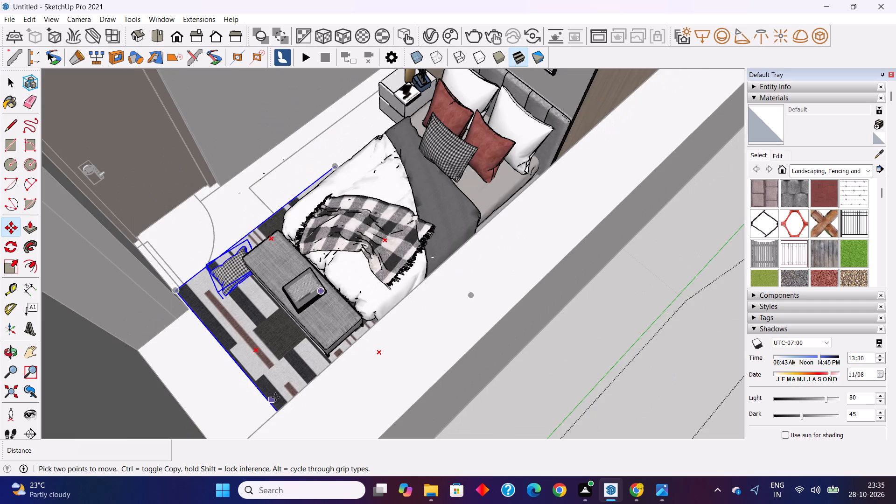
{"action": "scroll", "coordinate": [276, 397], "scroll_direction": "down", "scroll_amount": 9}
{"action": "middle_click_drag", "start_coordinate": [296, 397], "coordinate": [438, 365]}
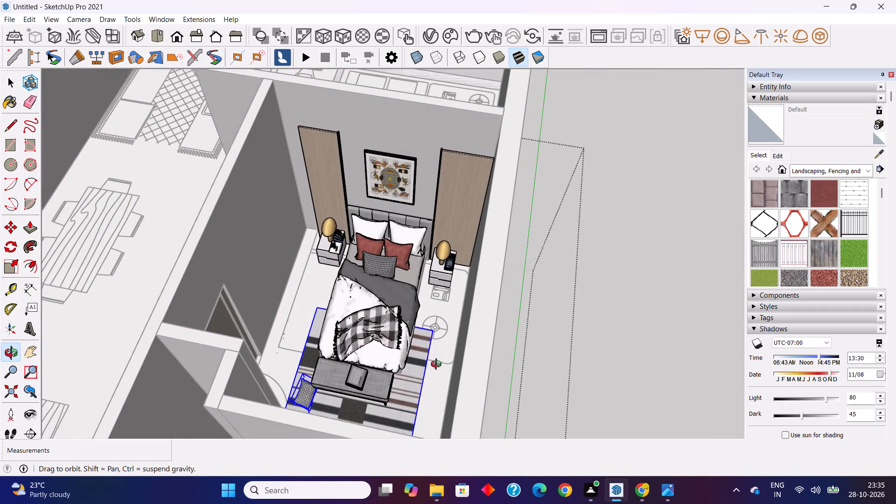
{"action": "middle_click_drag", "start_coordinate": [438, 365], "coordinate": [438, 365]}
{"action": "key", "text": "space"}
{"action": "left_click", "coordinate": [642, 331]}
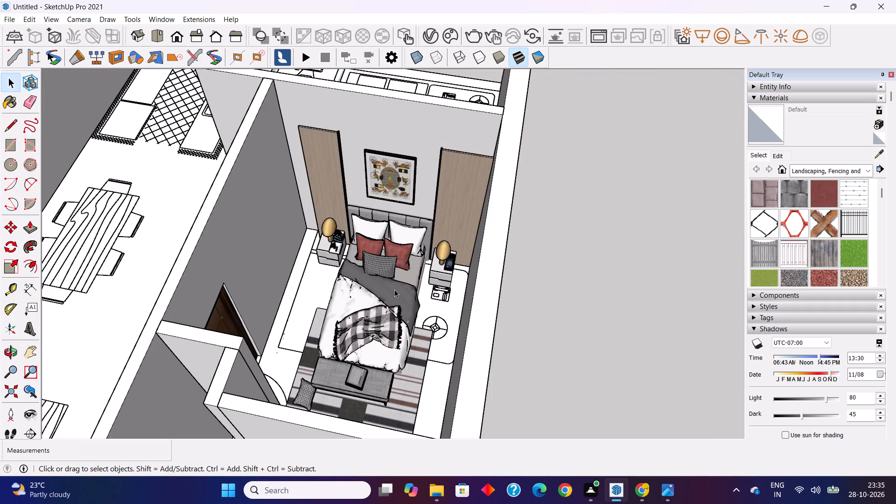
Move the whole bedroom group about 5 15/16" away from the exterior wall, toward the wall with the door.
{"action": "left_click", "coordinate": [391, 288]}
{"action": "middle_click_drag", "start_coordinate": [340, 328], "coordinate": [385, 328]}
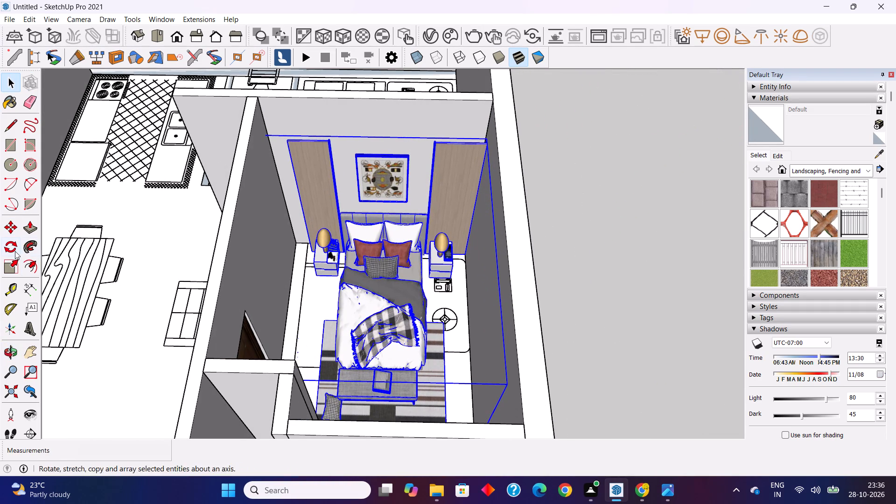
{"action": "left_click", "coordinate": [14, 226]}
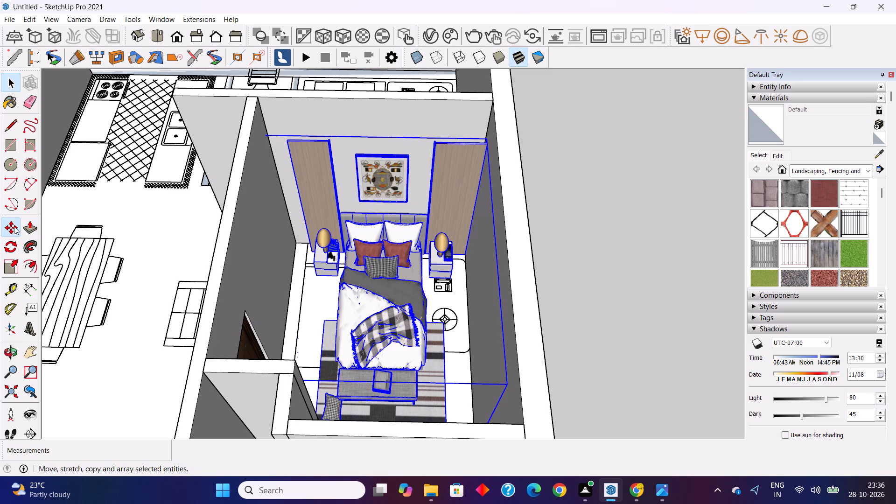
{"action": "scroll", "coordinate": [273, 268], "scroll_direction": "up", "scroll_amount": 3}
{"action": "scroll", "coordinate": [310, 282], "scroll_direction": "up", "scroll_amount": 7}
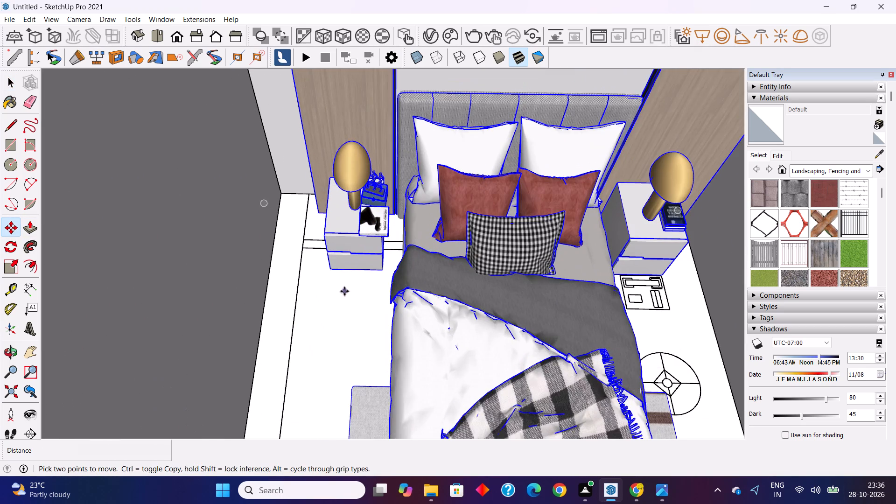
{"action": "scroll", "coordinate": [344, 291], "scroll_direction": "up", "scroll_amount": 1}
{"action": "left_click", "coordinate": [344, 291]}
{"action": "left_click", "coordinate": [314, 294]}
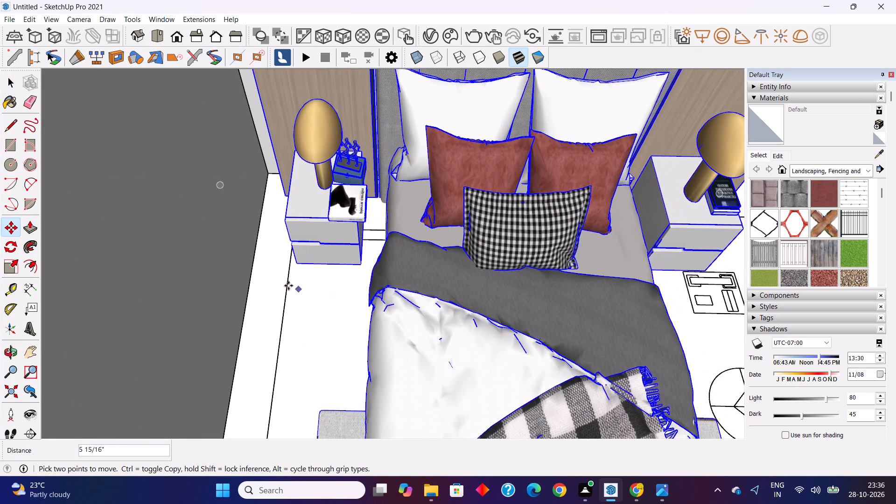
{"action": "scroll", "coordinate": [288, 285], "scroll_direction": "down", "scroll_amount": 6}
{"action": "key", "text": "space"}
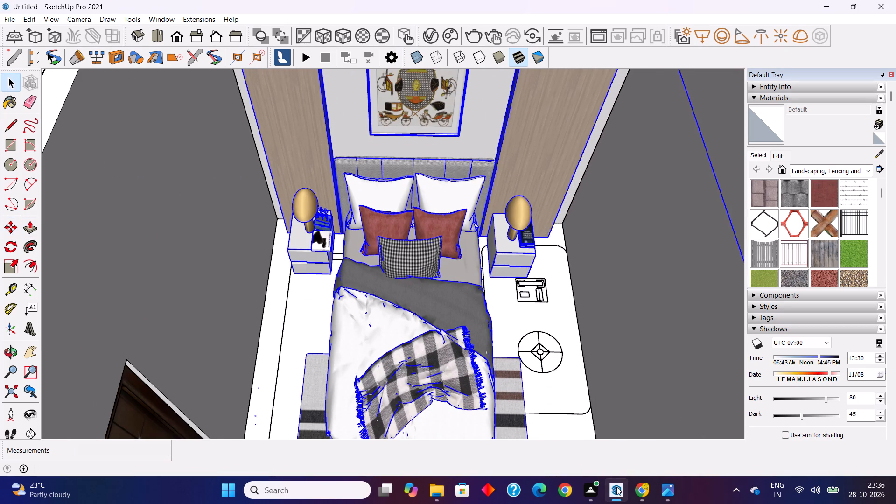
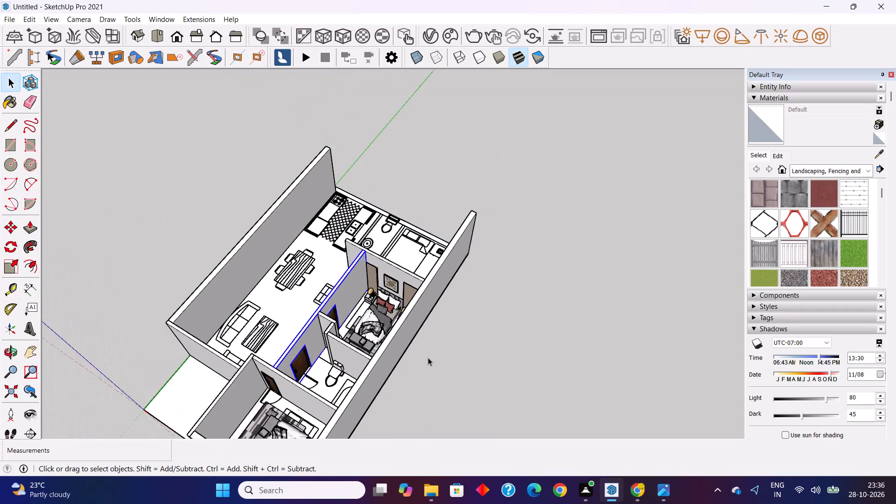
Push/Pull the rear wall's footprint behind the kitchen and bedroom up 10', level with the neighbouring walls.
{"action": "middle_click_drag", "start_coordinate": [424, 356], "coordinate": [249, 354]}
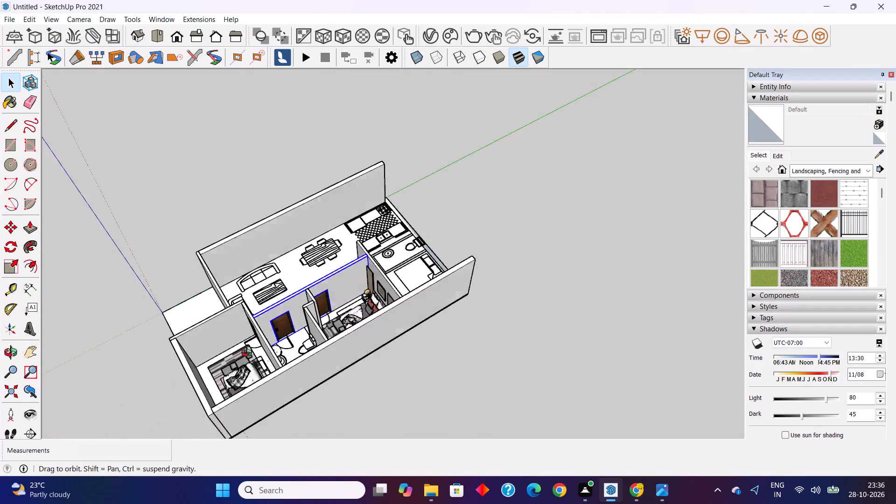
{"action": "middle_click_drag", "start_coordinate": [249, 354], "coordinate": [22, 341]}
{"action": "scroll", "coordinate": [474, 265], "scroll_direction": "up", "scroll_amount": 3}
{"action": "scroll", "coordinate": [432, 224], "scroll_direction": "up", "scroll_amount": 2}
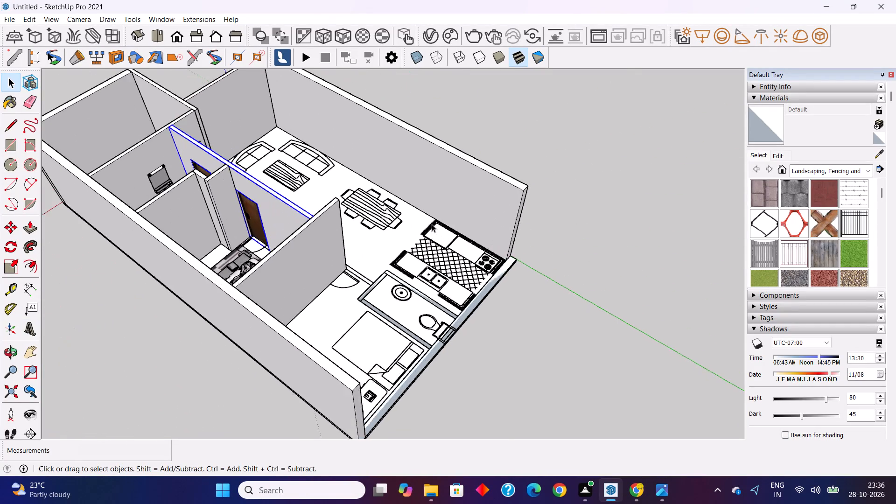
{"action": "scroll", "coordinate": [432, 224], "scroll_direction": "up", "scroll_amount": 1}
{"action": "scroll", "coordinate": [474, 326], "scroll_direction": "up", "scroll_amount": 1}
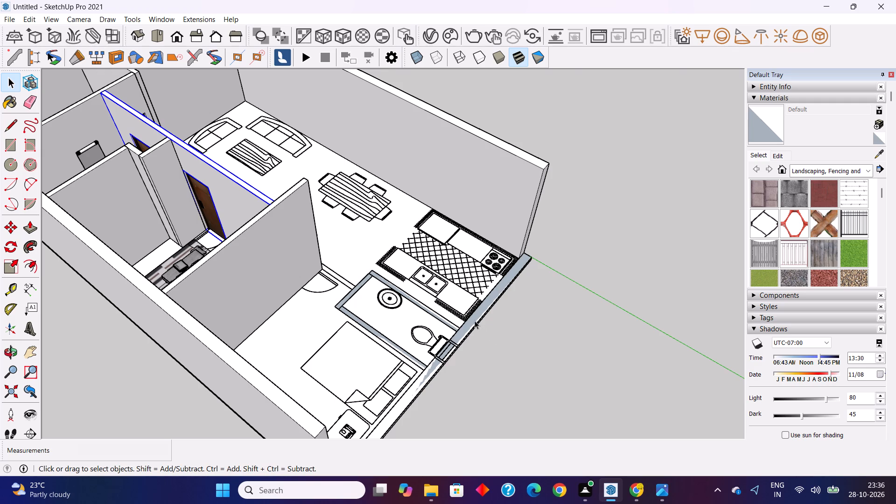
{"action": "double_click", "coordinate": [474, 320]}
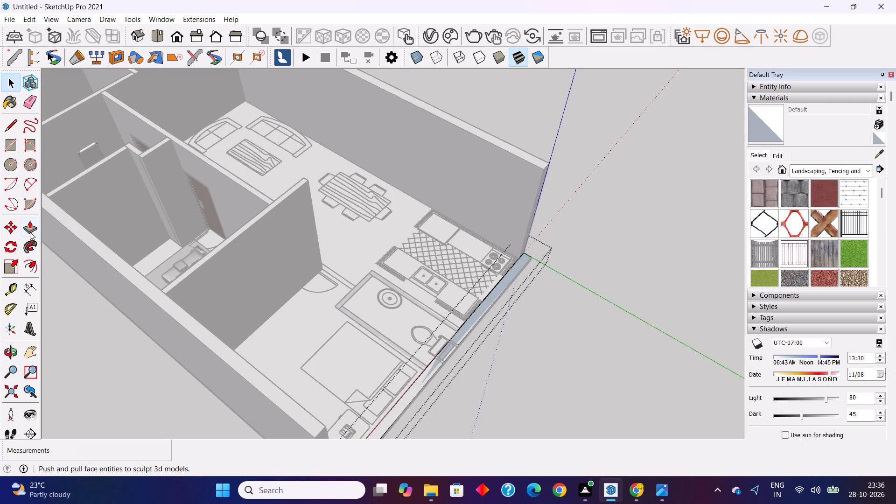
{"action": "left_click", "coordinate": [30, 231]}
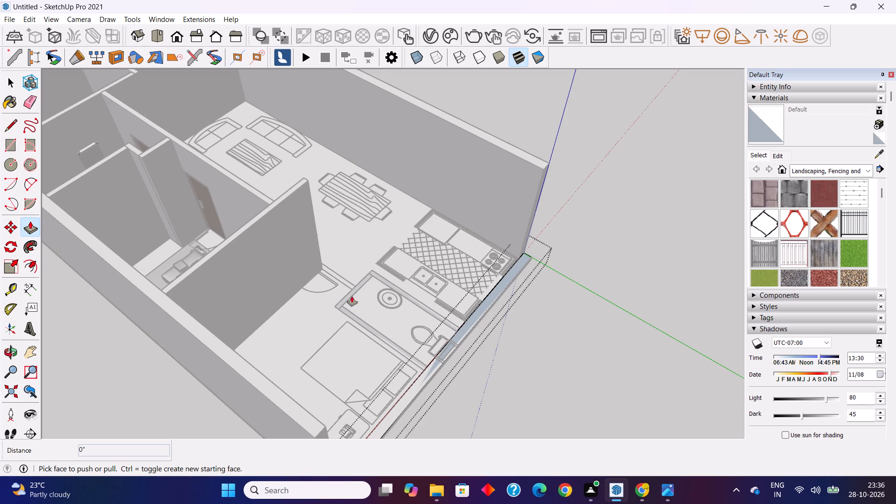
{"action": "left_click", "coordinate": [475, 315]}
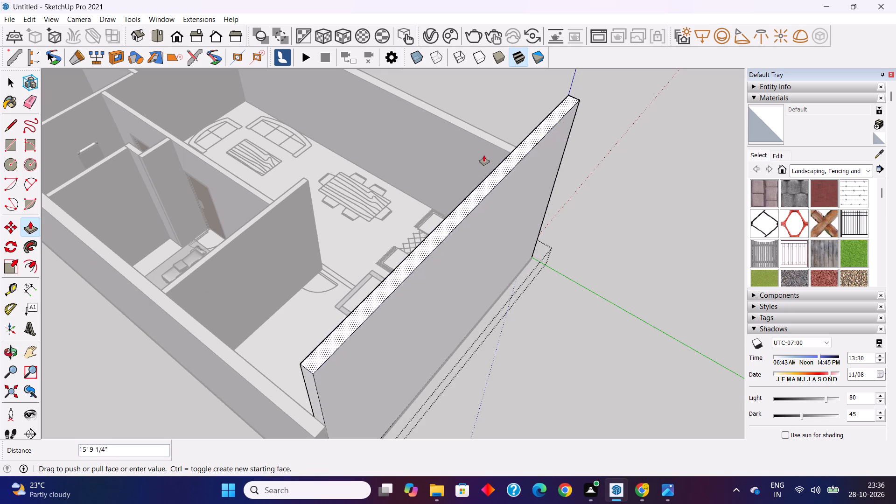
{"action": "left_click", "coordinate": [483, 134]}
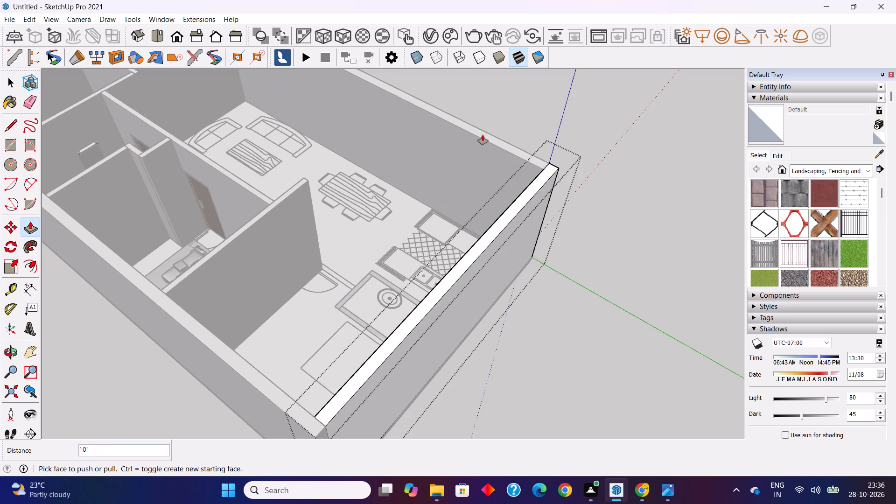
{"action": "key", "text": "space"}
{"action": "left_click", "coordinate": [630, 310]}
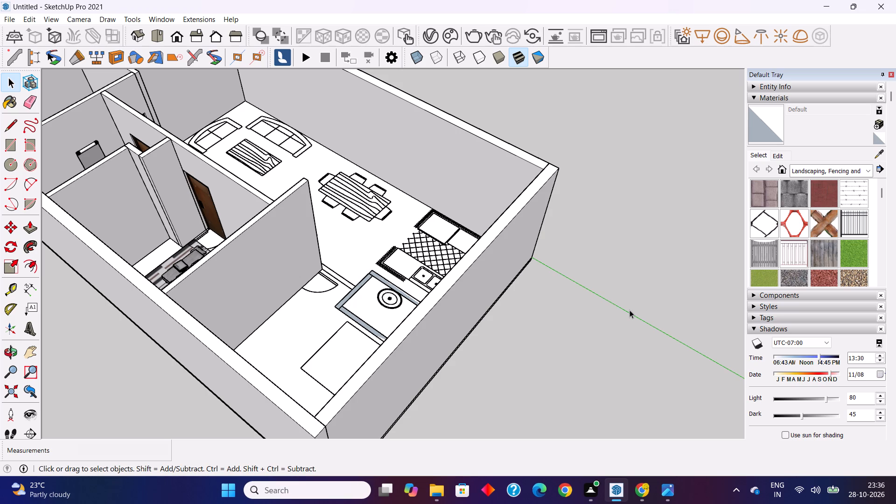
Draw a rectangle about 20' 8" by 10' 11" on top of the walls over the living area.
{"action": "scroll", "coordinate": [334, 346], "scroll_direction": "down", "scroll_amount": 7}
{"action": "middle_click_drag", "start_coordinate": [358, 365], "coordinate": [383, 345]}
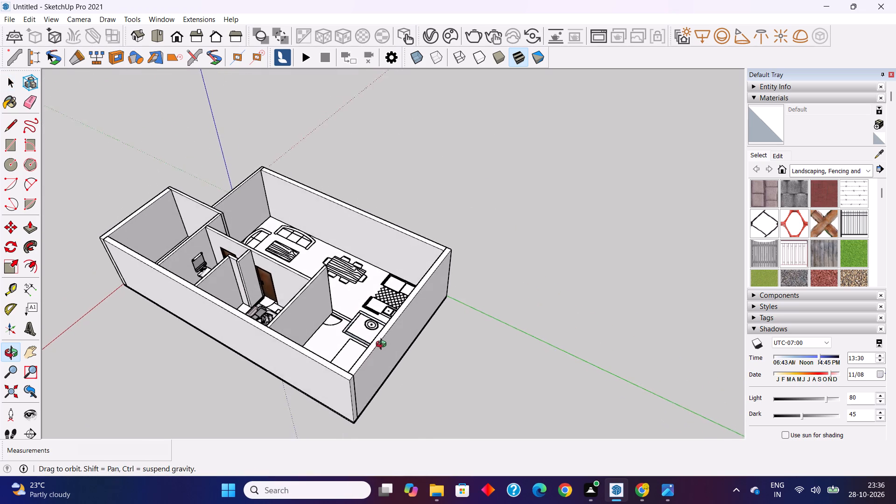
{"action": "middle_click_drag", "start_coordinate": [383, 345], "coordinate": [377, 347]}
{"action": "scroll", "coordinate": [314, 178], "scroll_direction": "down", "scroll_amount": 1}
{"action": "scroll", "coordinate": [299, 147], "scroll_direction": "up", "scroll_amount": 5}
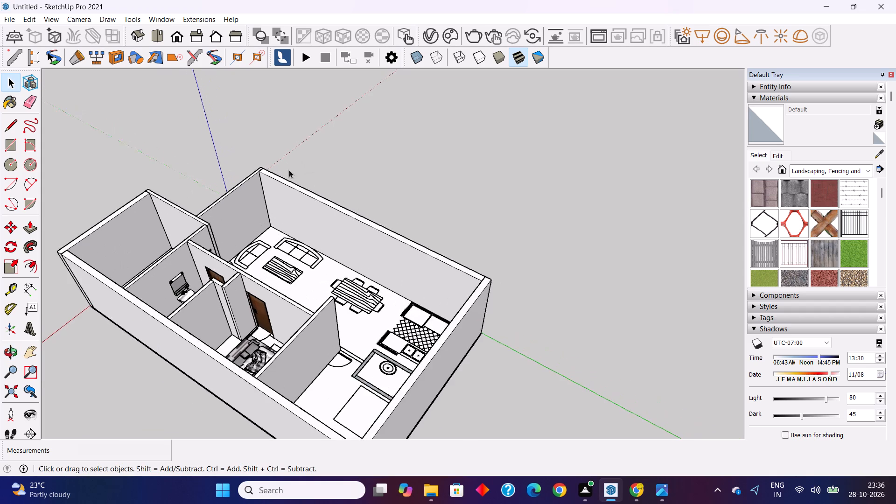
{"action": "scroll", "coordinate": [289, 187], "scroll_direction": "up", "scroll_amount": 3}
{"action": "middle_click_drag", "start_coordinate": [306, 245], "coordinate": [182, 274]}
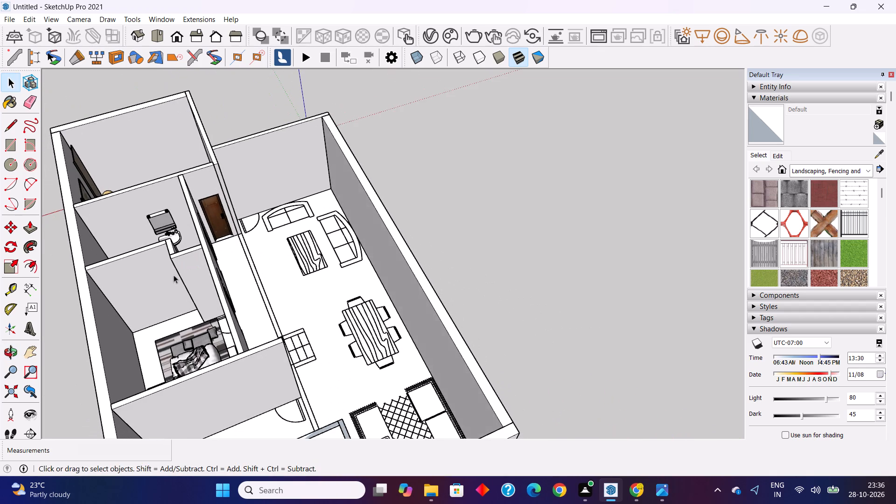
{"action": "left_click", "coordinate": [9, 147]}
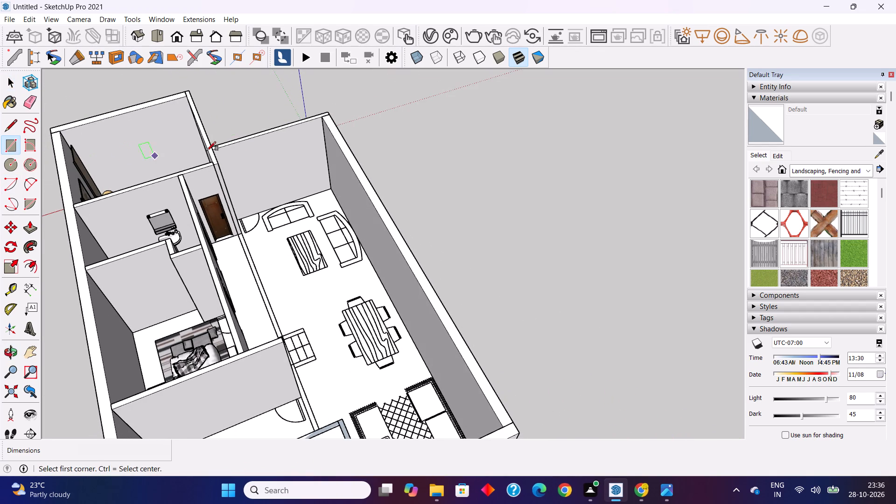
{"action": "left_click", "coordinate": [322, 117]}
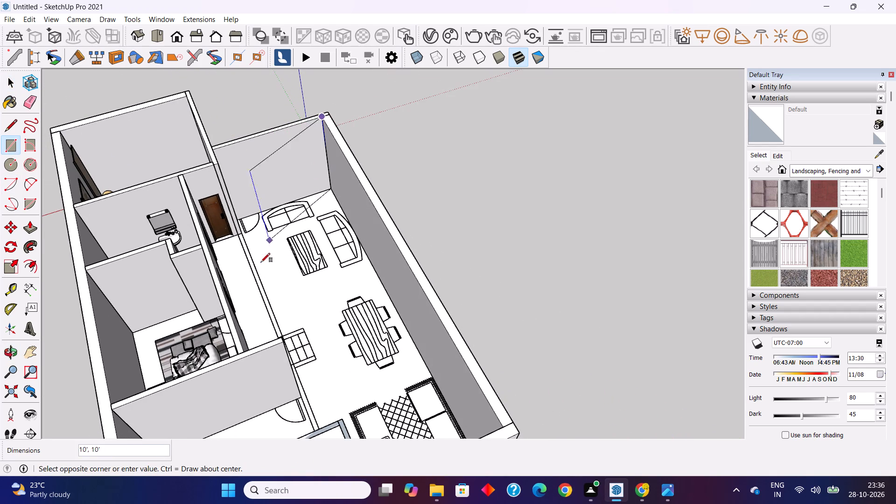
{"action": "left_click", "coordinate": [279, 341]}
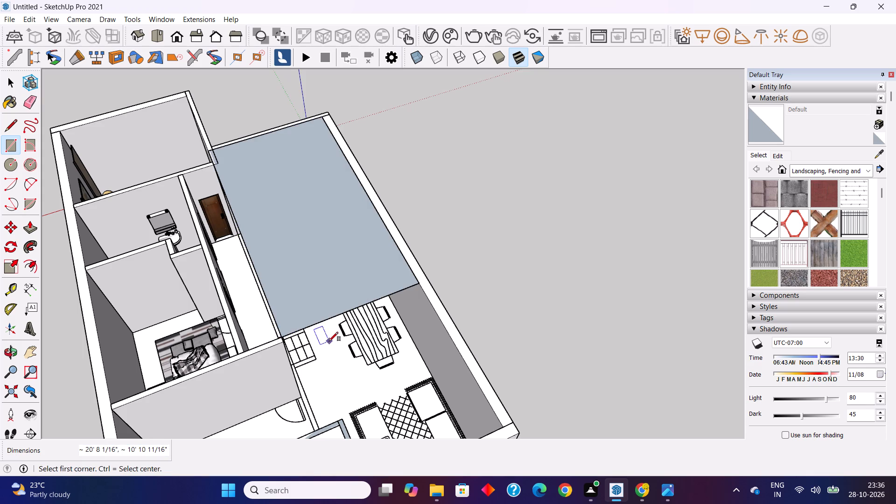
{"action": "middle_click_drag", "start_coordinate": [329, 341], "coordinate": [195, 362]}
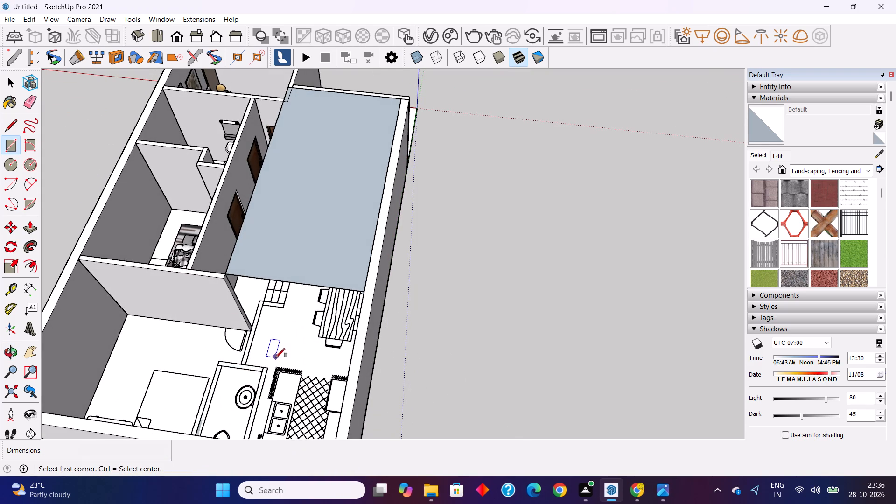
{"action": "key", "text": "space"}
Make the rectangle over the living area, including its edges, into a group.
{"action": "scroll", "coordinate": [385, 357], "scroll_direction": "down", "scroll_amount": 3}
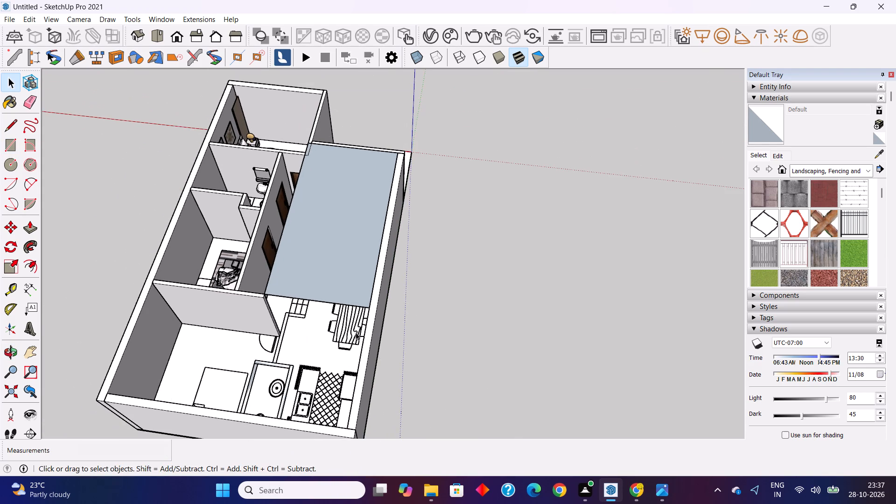
{"action": "middle_click_drag", "start_coordinate": [347, 329], "coordinate": [429, 327]}
{"action": "scroll", "coordinate": [325, 265], "scroll_direction": "up", "scroll_amount": 2}
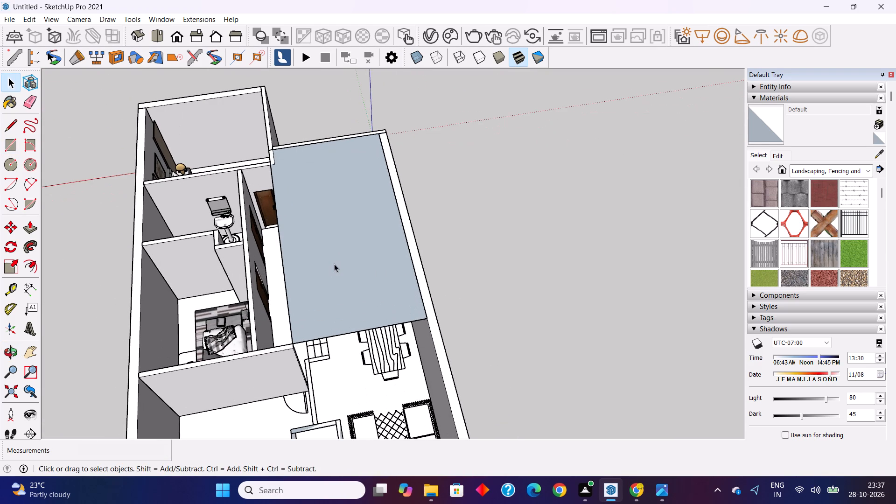
{"action": "double_click", "coordinate": [334, 264]}
{"action": "right_click", "coordinate": [334, 264]}
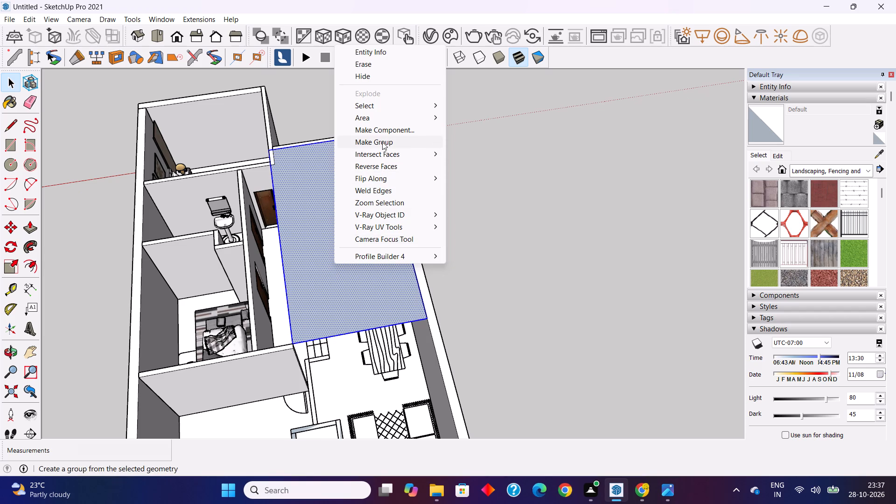
{"action": "left_click", "coordinate": [382, 142]}
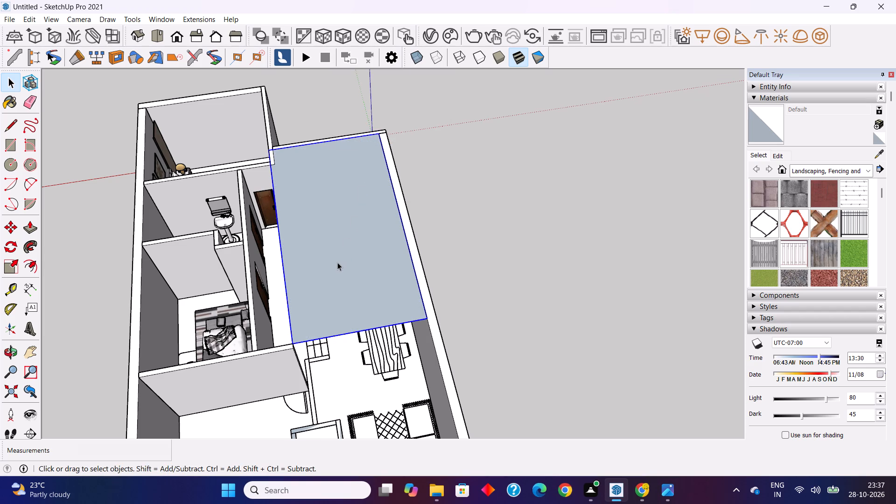
Inside the group, Push/Pull the rectangle up 6" into a roof slab.
{"action": "double_click", "coordinate": [337, 262]}
{"action": "left_click", "coordinate": [32, 227]}
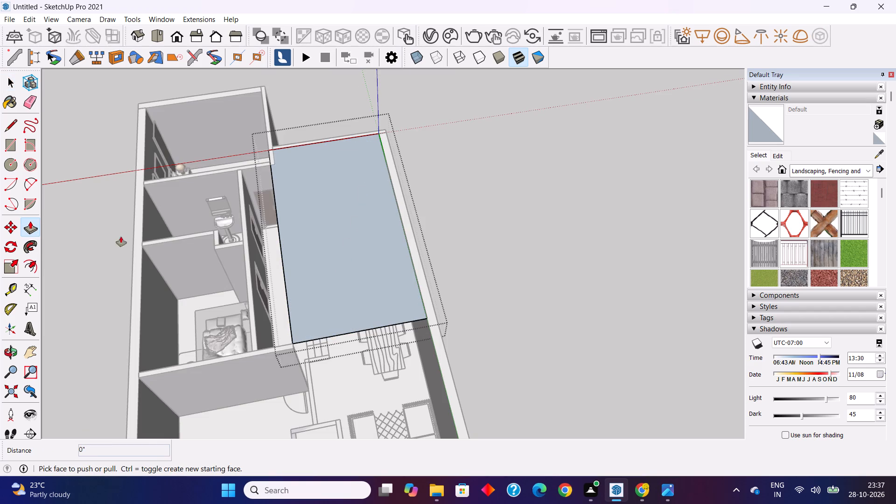
{"action": "left_click", "coordinate": [307, 255]}
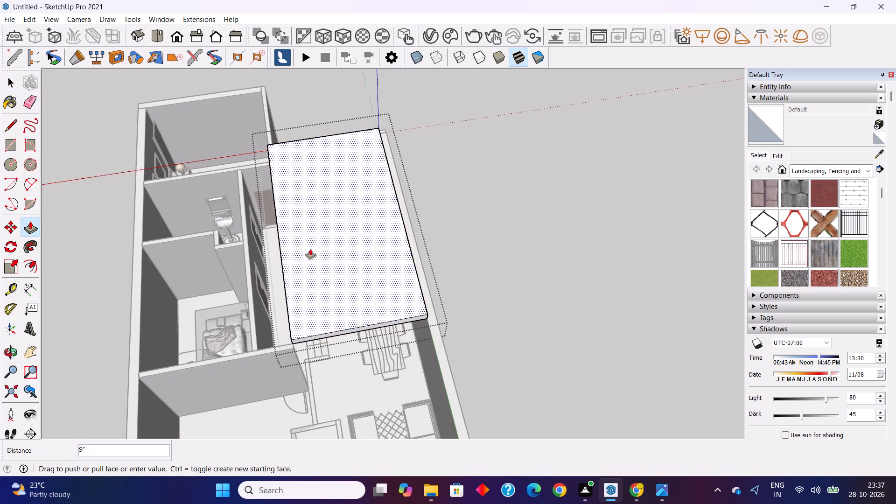
{"action": "key", "text": "6"}
{"action": "key", "text": "shift+quotedbl"}
{"action": "key", "text": "Return"}
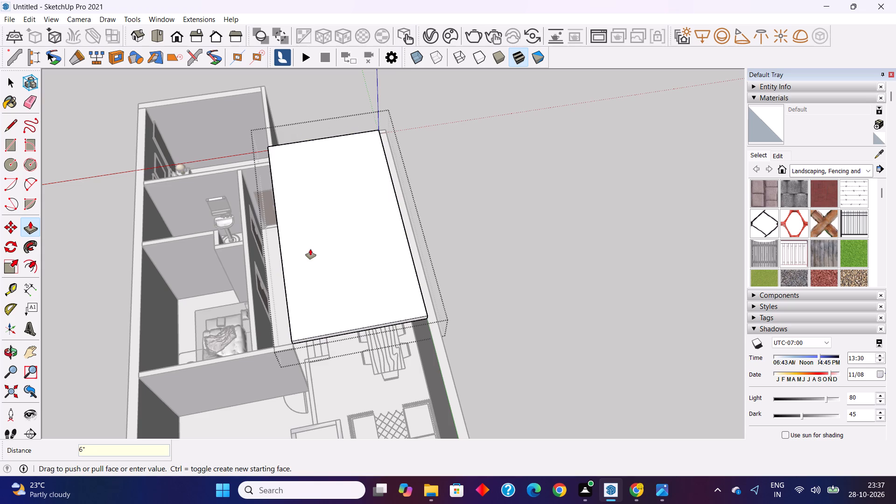
Extend the slab's long side about 12' 6 13/16" across the bedrooms to the outer side wall.
{"action": "scroll", "coordinate": [360, 194], "scroll_direction": "down", "scroll_amount": 3}
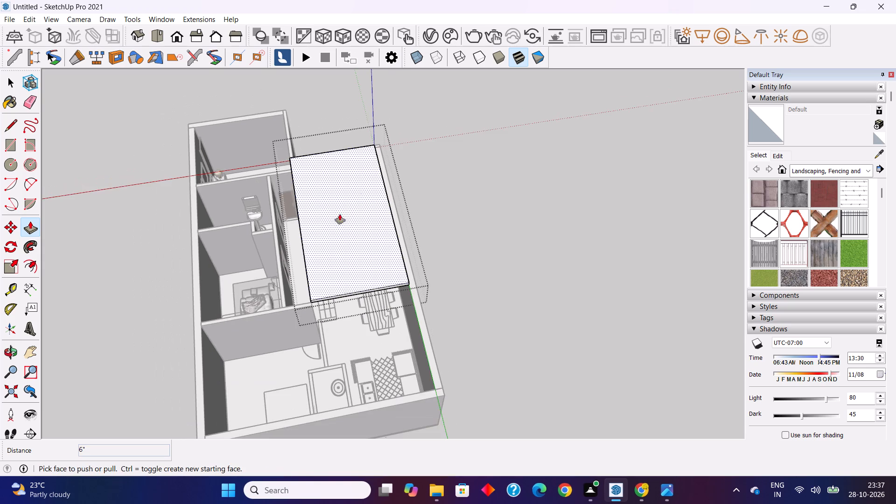
{"action": "middle_click_drag", "start_coordinate": [281, 253], "coordinate": [463, 133]}
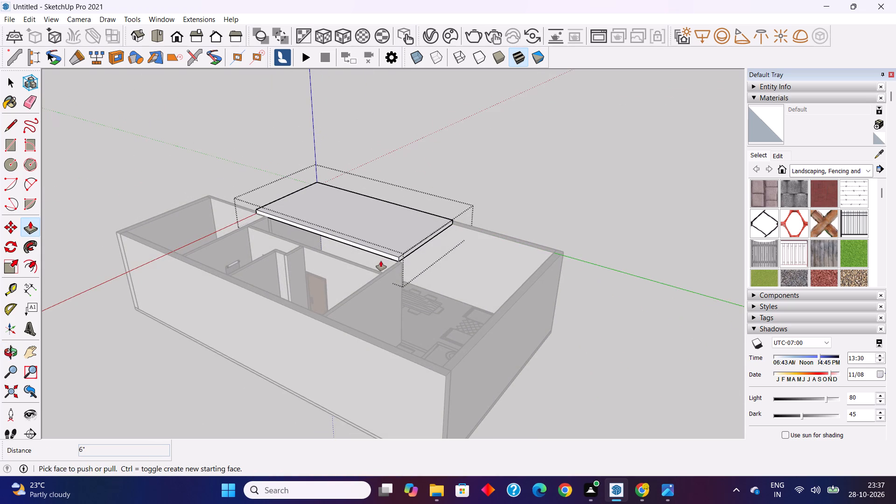
{"action": "scroll", "coordinate": [378, 268], "scroll_direction": "up", "scroll_amount": 3}
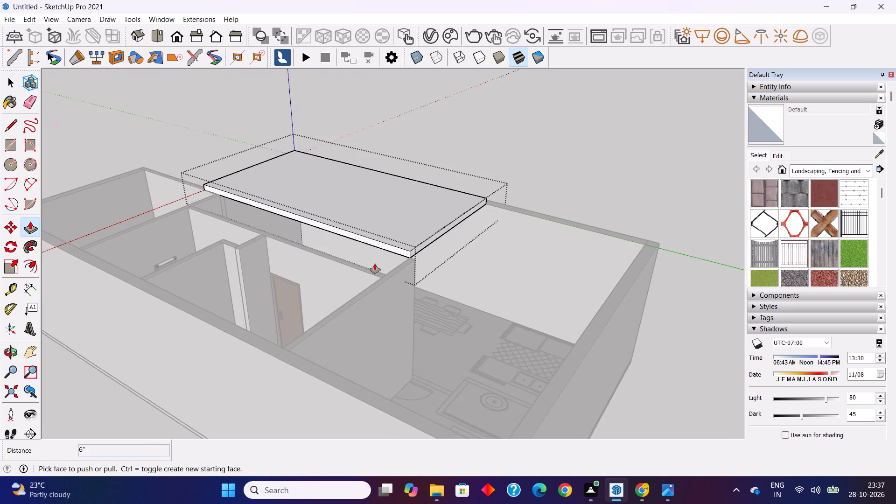
{"action": "left_click", "coordinate": [376, 245]}
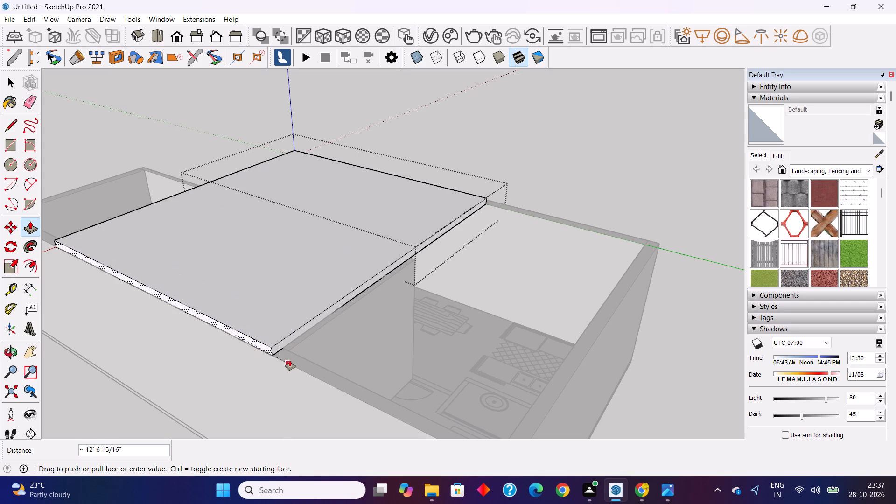
{"action": "left_click", "coordinate": [290, 363]}
Extend the slab's kitchen-side end about 12' 11 1/2" to the outer edge of the rear wall.
{"action": "scroll", "coordinate": [349, 203], "scroll_direction": "down", "scroll_amount": 5}
{"action": "middle_click_drag", "start_coordinate": [350, 301], "coordinate": [367, 325]}
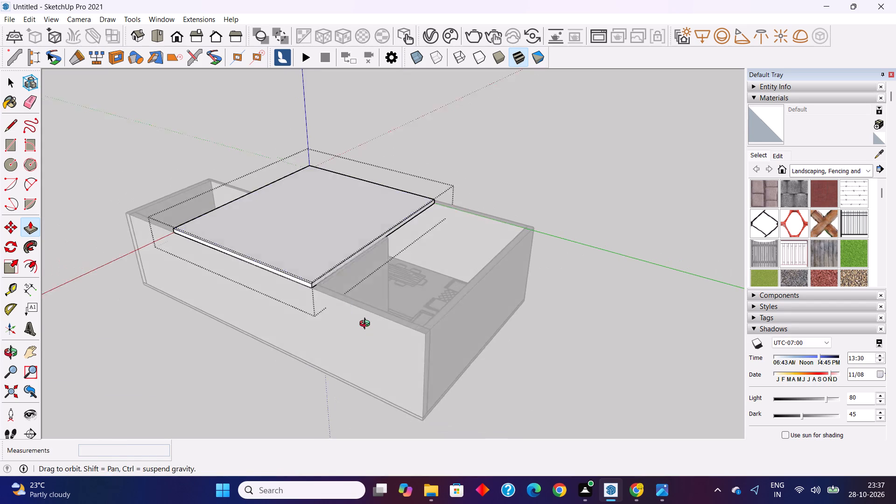
{"action": "middle_click_drag", "start_coordinate": [367, 325], "coordinate": [370, 330]}
{"action": "scroll", "coordinate": [338, 302], "scroll_direction": "up", "scroll_amount": 5}
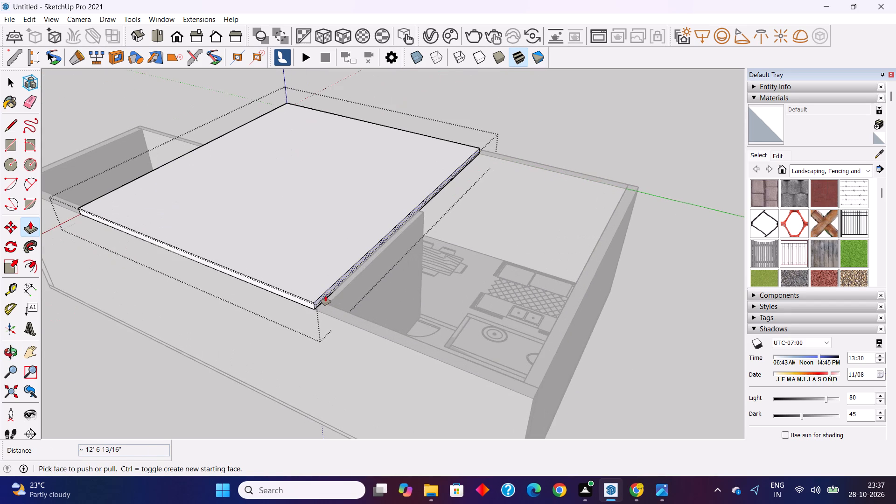
{"action": "left_click", "coordinate": [325, 295]}
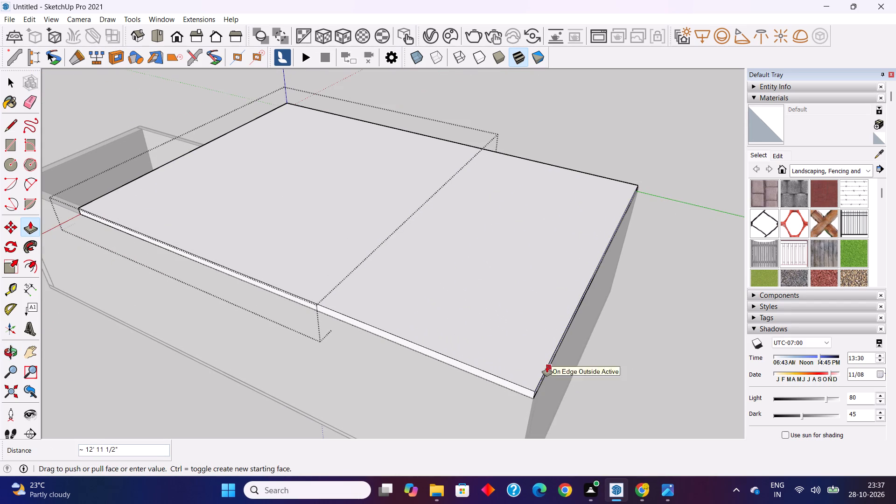
{"action": "left_click", "coordinate": [547, 366]}
Pull the slab's opposite end, at the living room, outward about 4 3/4" over the end wall.
{"action": "scroll", "coordinate": [537, 336], "scroll_direction": "down", "scroll_amount": 6}
{"action": "middle_click_drag", "start_coordinate": [178, 282], "coordinate": [554, 226]}
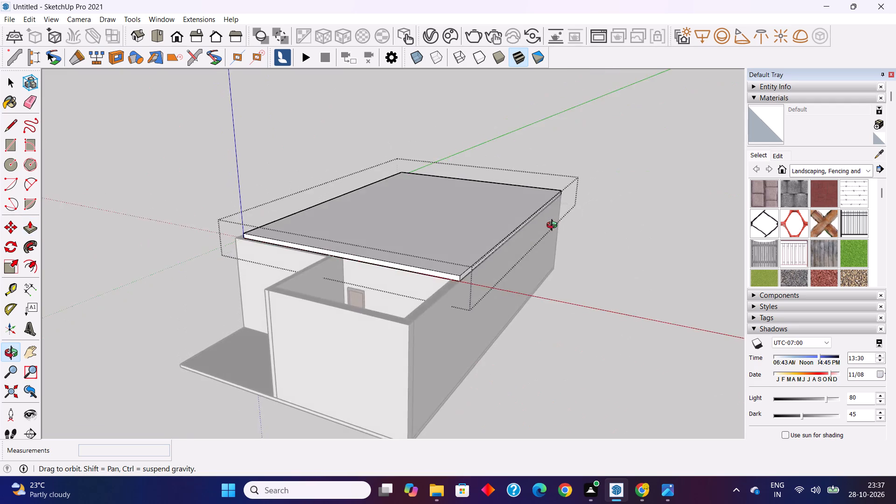
{"action": "middle_click_drag", "start_coordinate": [554, 226], "coordinate": [549, 292]}
{"action": "scroll", "coordinate": [290, 259], "scroll_direction": "up", "scroll_amount": 3}
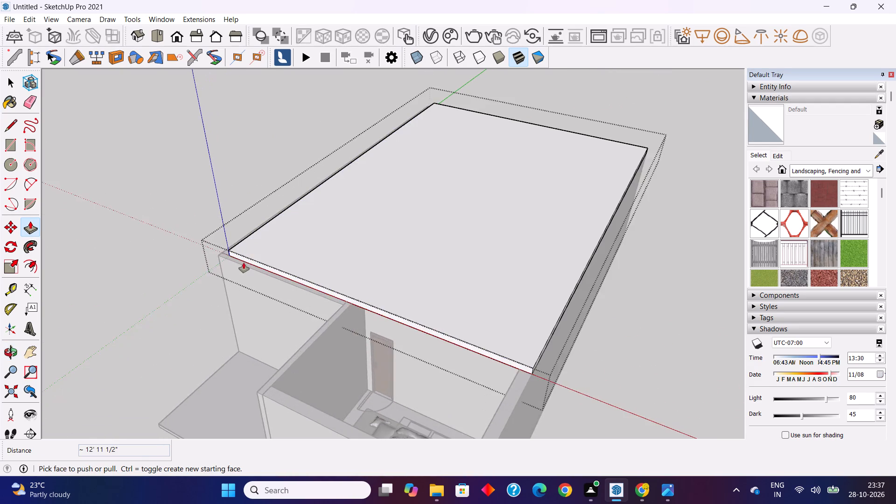
{"action": "scroll", "coordinate": [243, 262], "scroll_direction": "up", "scroll_amount": 12}
{"action": "left_click", "coordinate": [239, 256]}
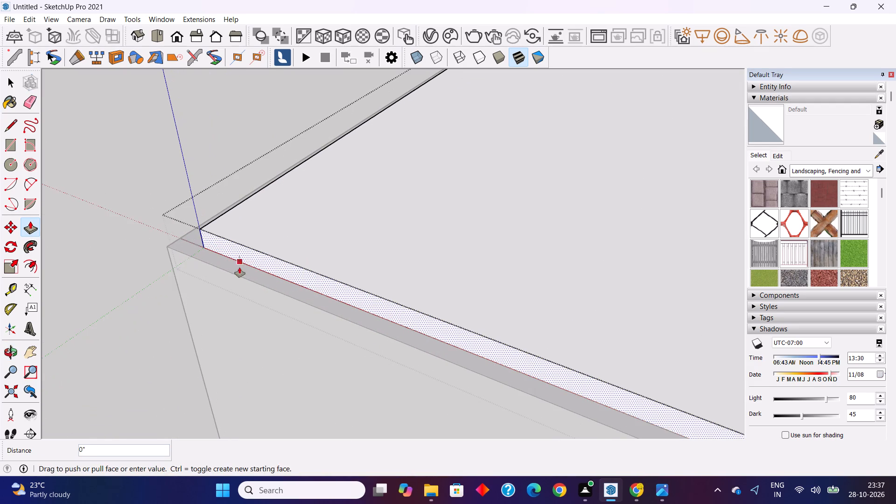
{"action": "left_click", "coordinate": [239, 278]}
Pull the slab's living-room long side outward about 9 1/16" to cover the long outer wall.
{"action": "middle_click_drag", "start_coordinate": [239, 278], "coordinate": [541, 252]}
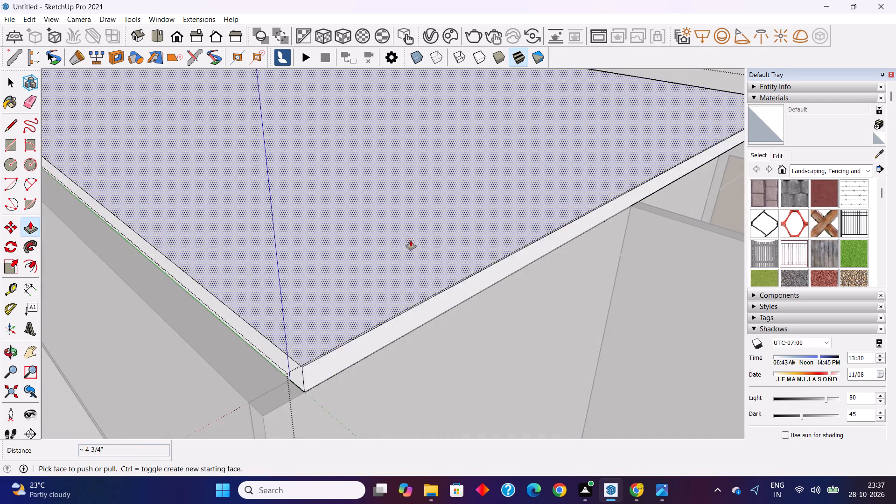
{"action": "scroll", "coordinate": [398, 236], "scroll_direction": "down", "scroll_amount": 8}
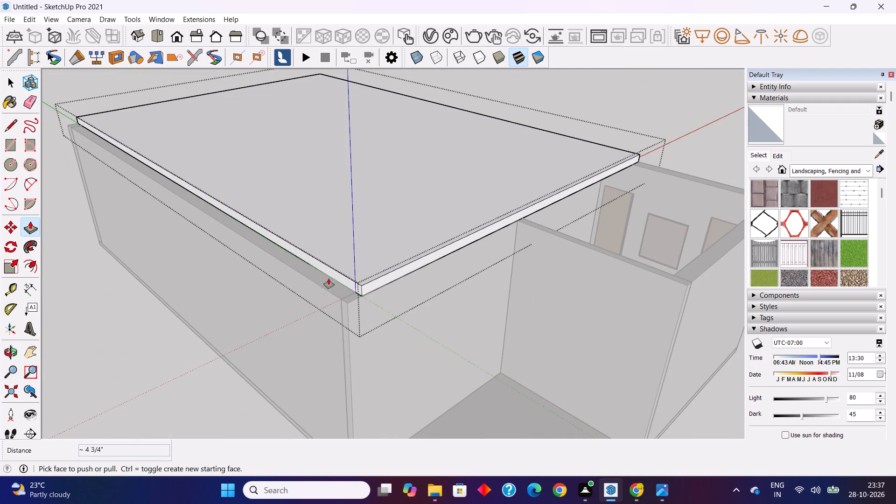
{"action": "left_click", "coordinate": [330, 274]}
{"action": "left_click", "coordinate": [325, 307]}
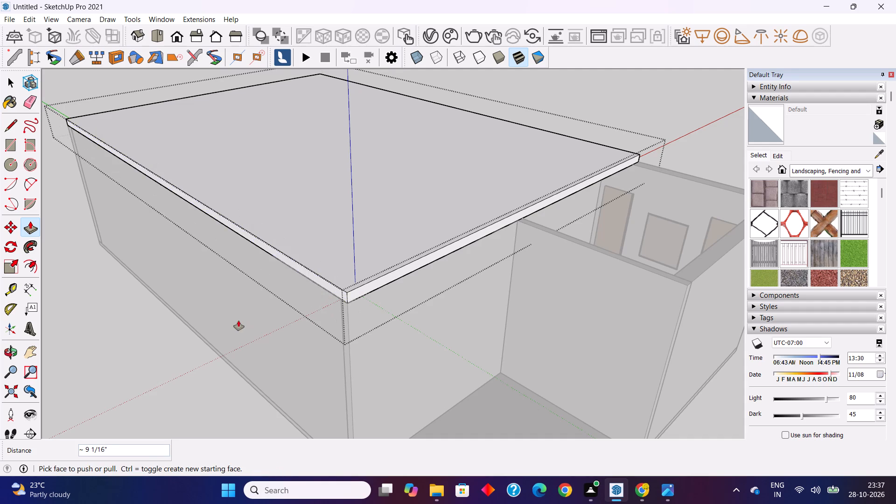
Draw a 6" vertical line across the slab's edge face where the projecting room's side wall meets it.
{"action": "scroll", "coordinate": [238, 321], "scroll_direction": "down", "scroll_amount": 6}
{"action": "middle_click_drag", "start_coordinate": [378, 327], "coordinate": [158, 355]}
{"action": "left_click", "coordinate": [13, 126]}
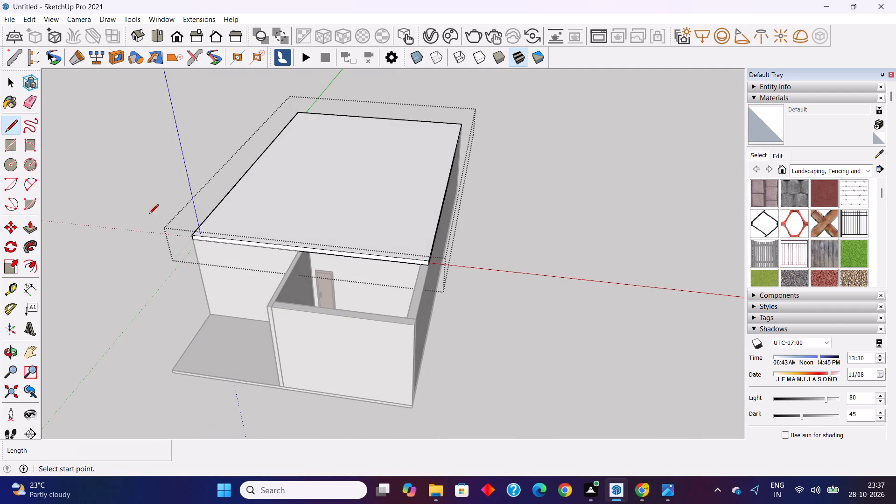
{"action": "scroll", "coordinate": [239, 225], "scroll_direction": "up", "scroll_amount": 2}
{"action": "scroll", "coordinate": [315, 260], "scroll_direction": "up", "scroll_amount": 14}
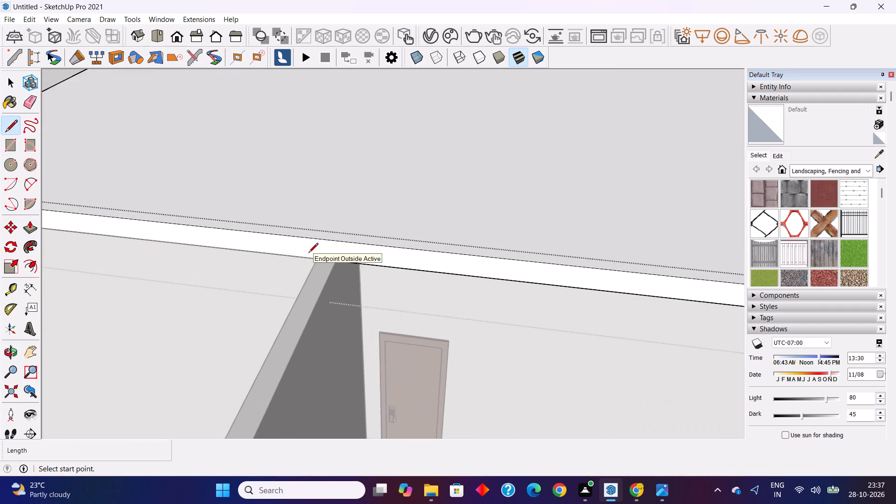
{"action": "scroll", "coordinate": [312, 256], "scroll_direction": "up", "scroll_amount": 1}
{"action": "left_click", "coordinate": [315, 259]}
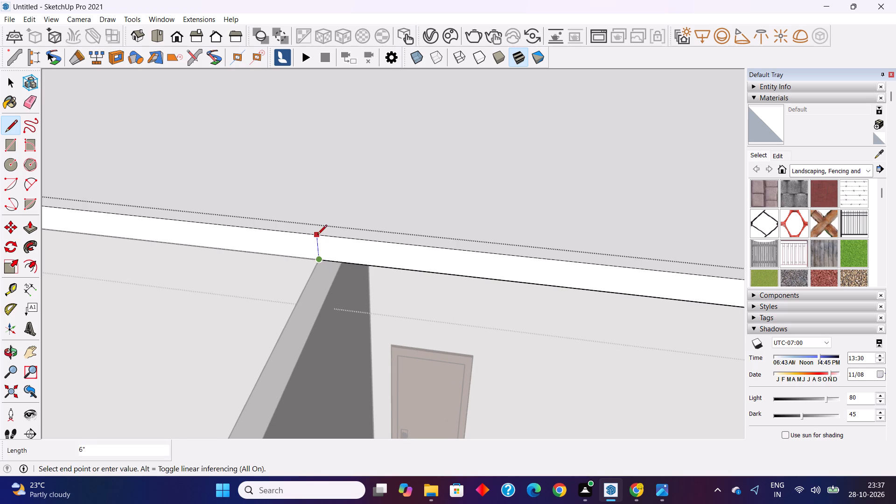
{"action": "left_click", "coordinate": [317, 235]}
Extend the divided part of the slab's edge about 8' 8 5/16" over the projecting room to its outer wall, and finish editing the slab group.
{"action": "left_click", "coordinate": [32, 228]}
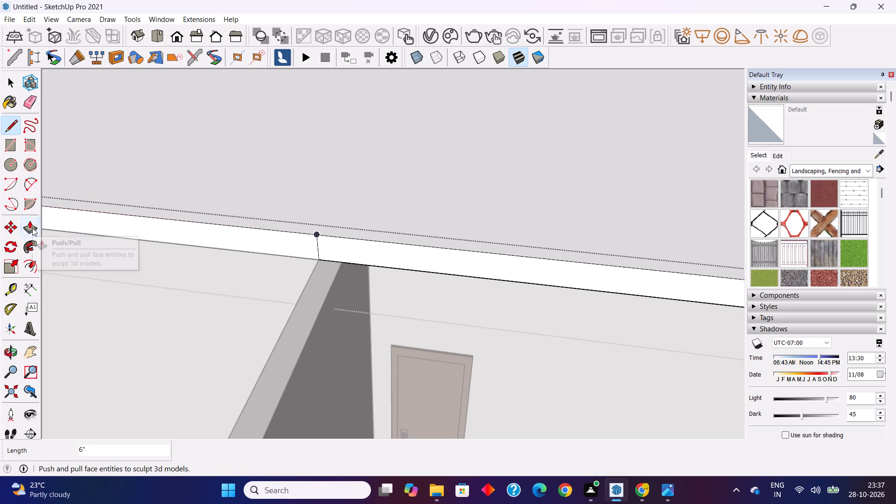
{"action": "scroll", "coordinate": [251, 207], "scroll_direction": "down", "scroll_amount": 7}
{"action": "scroll", "coordinate": [315, 187], "scroll_direction": "down", "scroll_amount": 6}
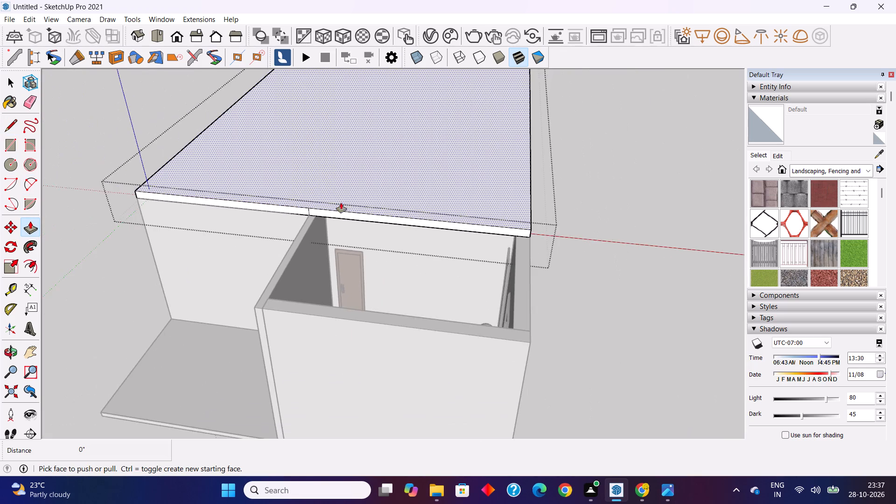
{"action": "scroll", "coordinate": [355, 237], "scroll_direction": "down", "scroll_amount": 2}
{"action": "scroll", "coordinate": [360, 315], "scroll_direction": "down", "scroll_amount": 3}
{"action": "middle_click_drag", "start_coordinate": [365, 326], "coordinate": [272, 310]}
{"action": "scroll", "coordinate": [336, 228], "scroll_direction": "up", "scroll_amount": 5}
{"action": "left_click", "coordinate": [353, 233]}
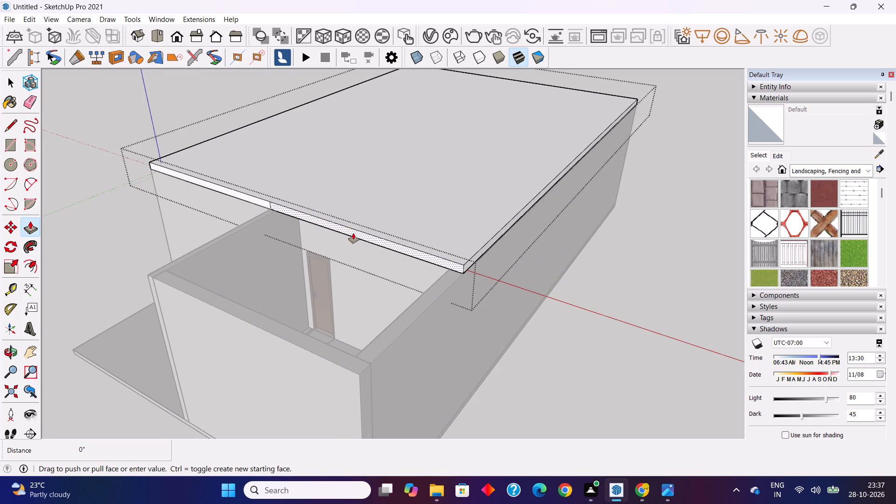
{"action": "left_click", "coordinate": [303, 347]}
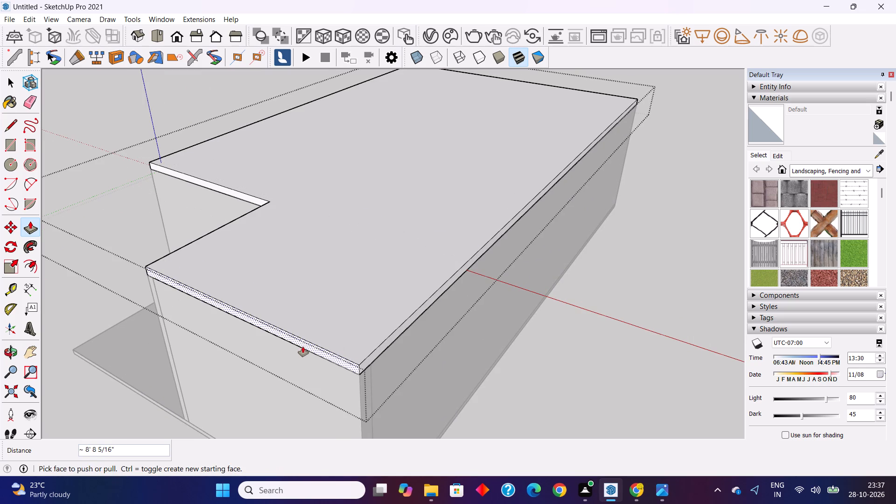
{"action": "middle_click_drag", "start_coordinate": [232, 328], "coordinate": [483, 275]}
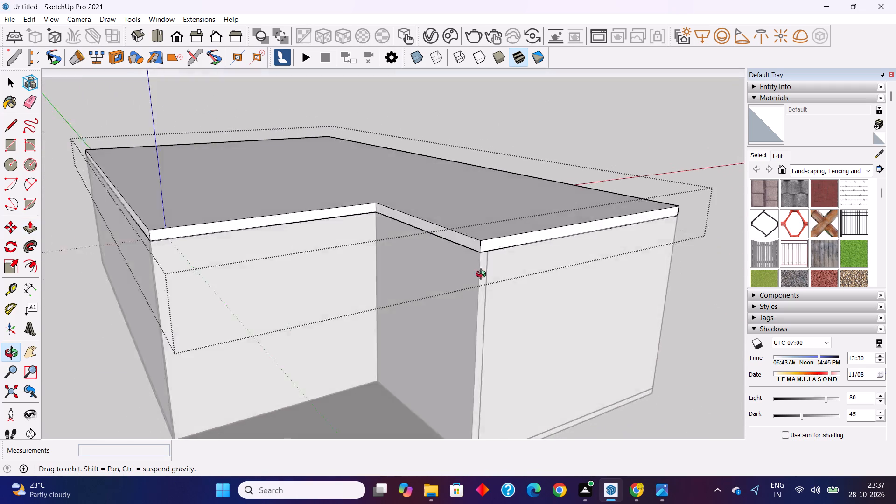
{"action": "middle_click_drag", "start_coordinate": [483, 275], "coordinate": [198, 324]}
{"action": "key", "text": "space"}
{"action": "left_click", "coordinate": [527, 393]}
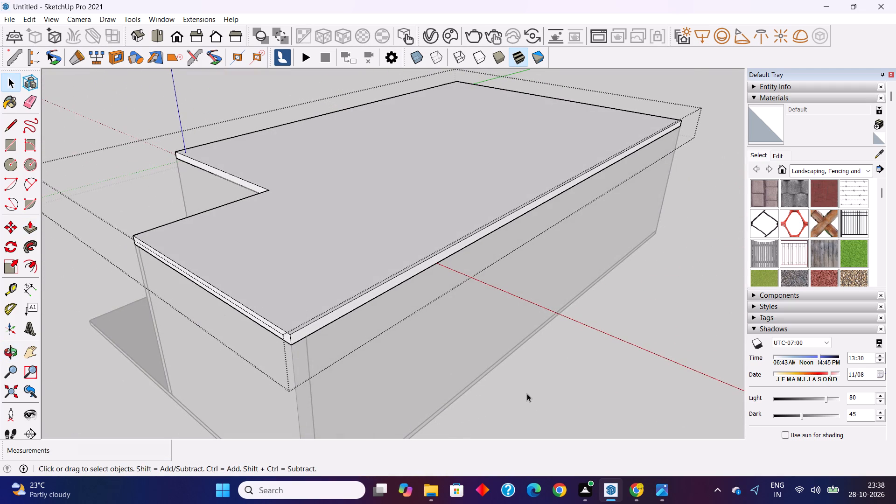
Hide the roof slab group to expose the rooms below.
{"action": "scroll", "coordinate": [545, 382], "scroll_direction": "down", "scroll_amount": 10}
{"action": "middle_click_drag", "start_coordinate": [541, 382], "coordinate": [492, 350]}
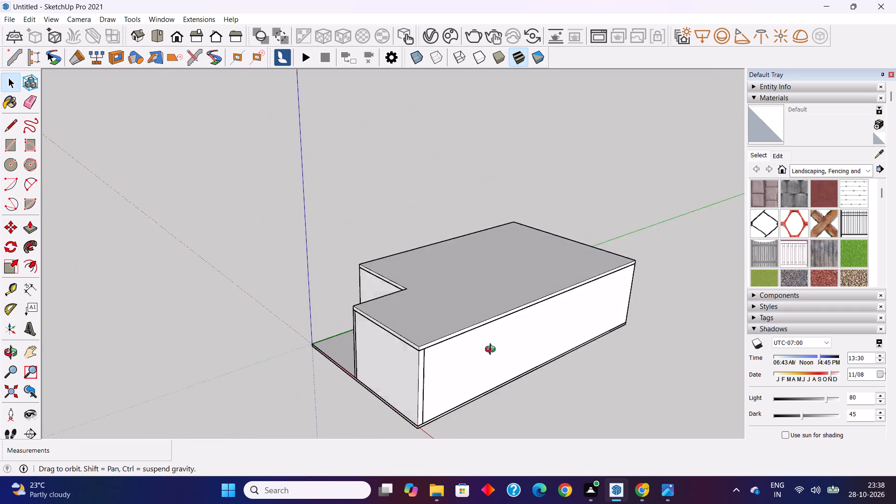
{"action": "middle_click_drag", "start_coordinate": [492, 350], "coordinate": [202, 369]}
{"action": "left_click", "coordinate": [356, 338]}
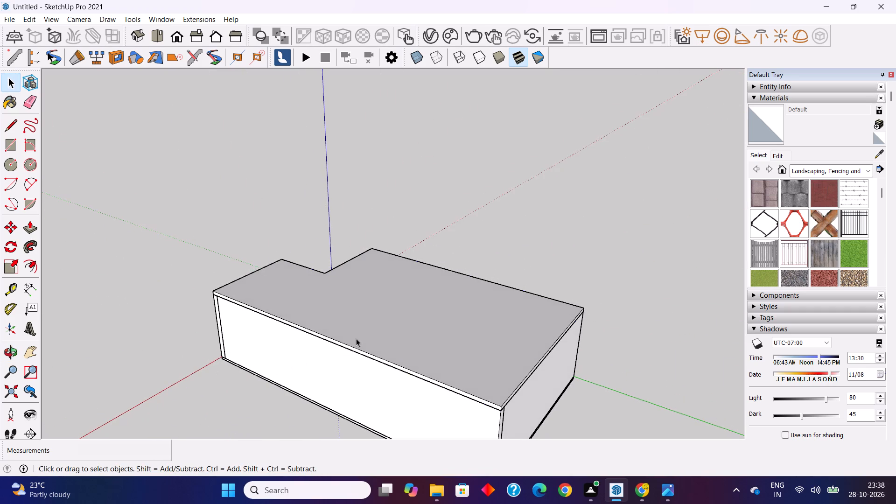
{"action": "right_click", "coordinate": [356, 338]}
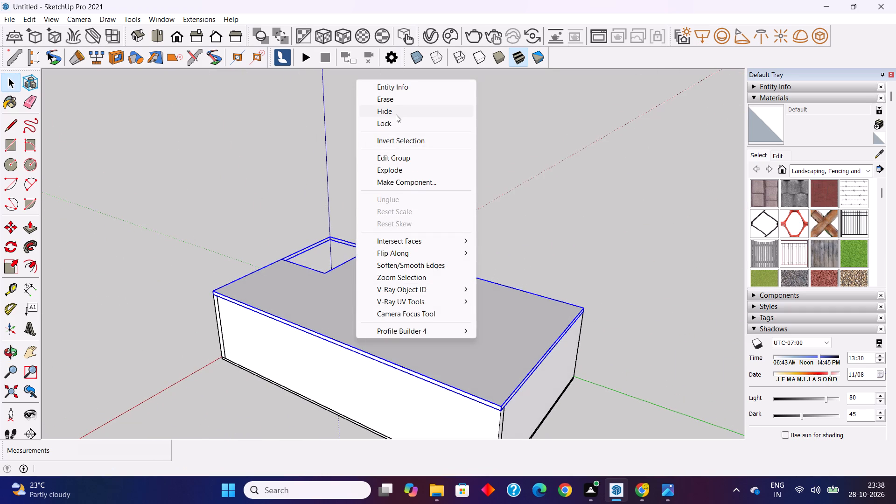
{"action": "left_click", "coordinate": [396, 114]}
Frame an interior view of the living room facing its blank end wall, with the sofa outlines and the wooden doors in view.
{"action": "scroll", "coordinate": [406, 268], "scroll_direction": "up", "scroll_amount": 3}
{"action": "middle_click_drag", "start_coordinate": [569, 340], "coordinate": [497, 338]}
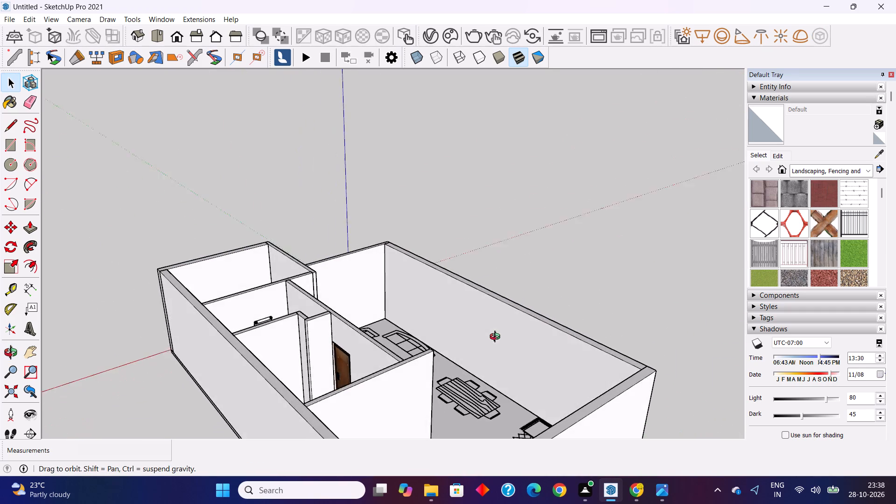
{"action": "middle_click_drag", "start_coordinate": [497, 338], "coordinate": [421, 318]}
{"action": "scroll", "coordinate": [463, 340], "scroll_direction": "up", "scroll_amount": 8}
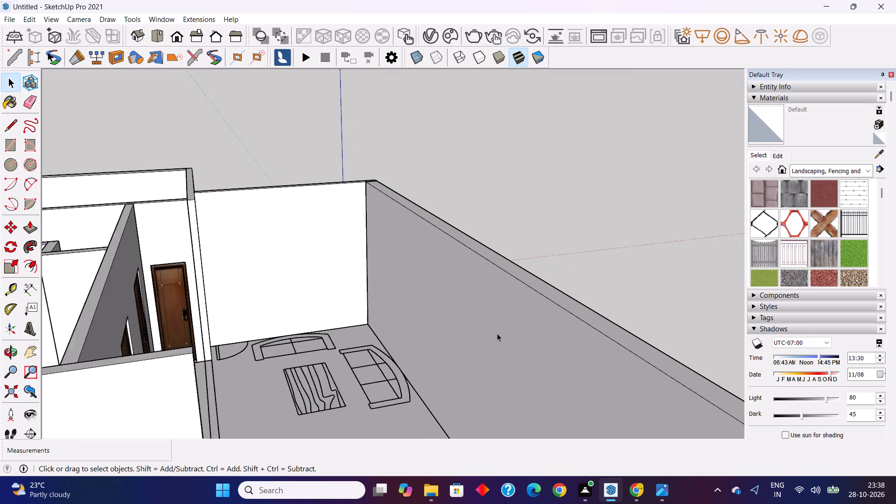
{"action": "scroll", "coordinate": [497, 333], "scroll_direction": "up", "scroll_amount": 2}
{"action": "scroll", "coordinate": [299, 320], "scroll_direction": "down", "scroll_amount": 5}
{"action": "middle_click_drag", "start_coordinate": [301, 329], "coordinate": [328, 336]}
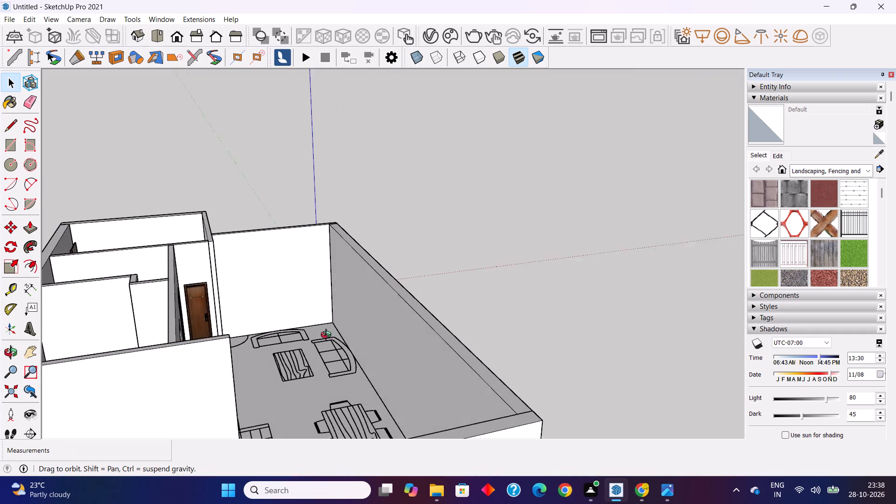
{"action": "middle_click_drag", "start_coordinate": [328, 336], "coordinate": [441, 357]}
{"action": "scroll", "coordinate": [433, 331], "scroll_direction": "up", "scroll_amount": 8}
{"action": "middle_click_drag", "start_coordinate": [478, 321], "coordinate": [483, 321]}
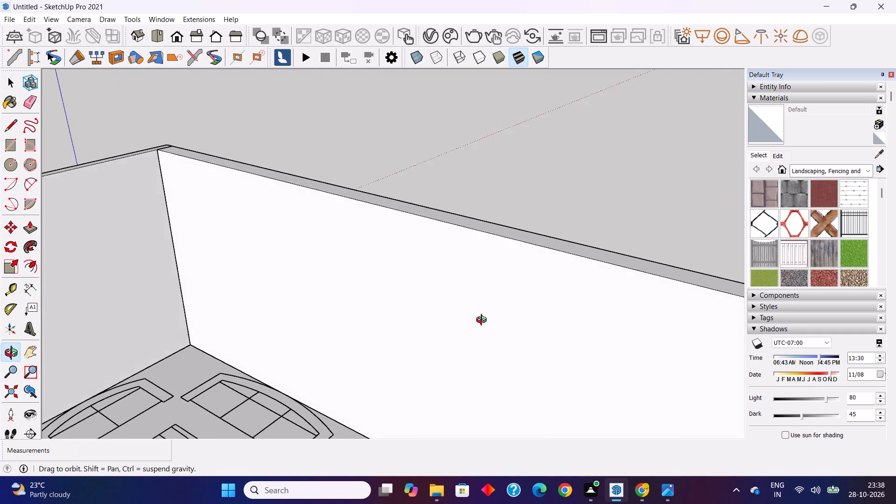
{"action": "middle_click_drag", "start_coordinate": [483, 321], "coordinate": [575, 322]}
{"action": "scroll", "coordinate": [574, 320], "scroll_direction": "up", "scroll_amount": 3}
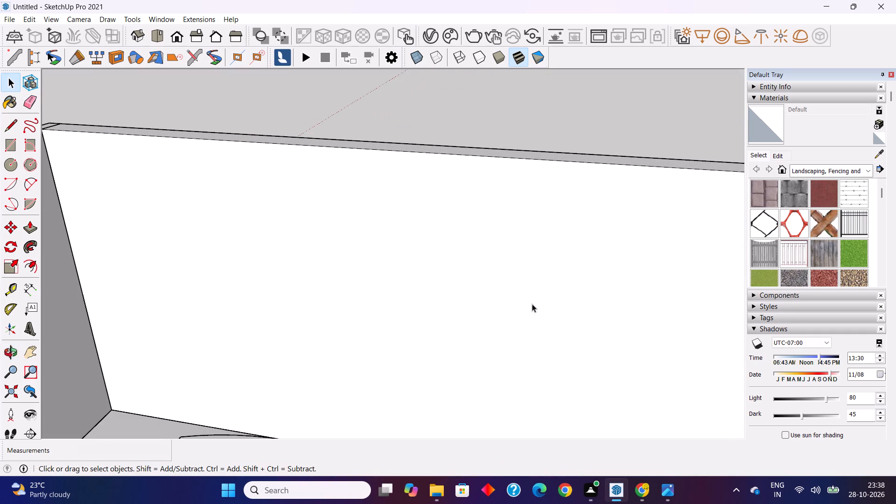
{"action": "middle_click_drag", "start_coordinate": [532, 304], "coordinate": [431, 272]}
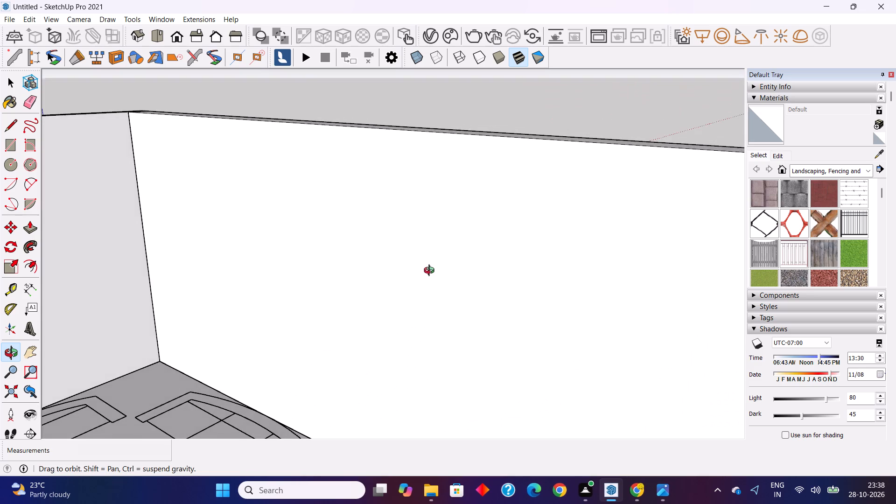
{"action": "middle_click_drag", "start_coordinate": [431, 272], "coordinate": [431, 271]}
{"action": "scroll", "coordinate": [431, 269], "scroll_direction": "down", "scroll_amount": 9}
{"action": "middle_click_drag", "start_coordinate": [339, 323], "coordinate": [147, 328]}
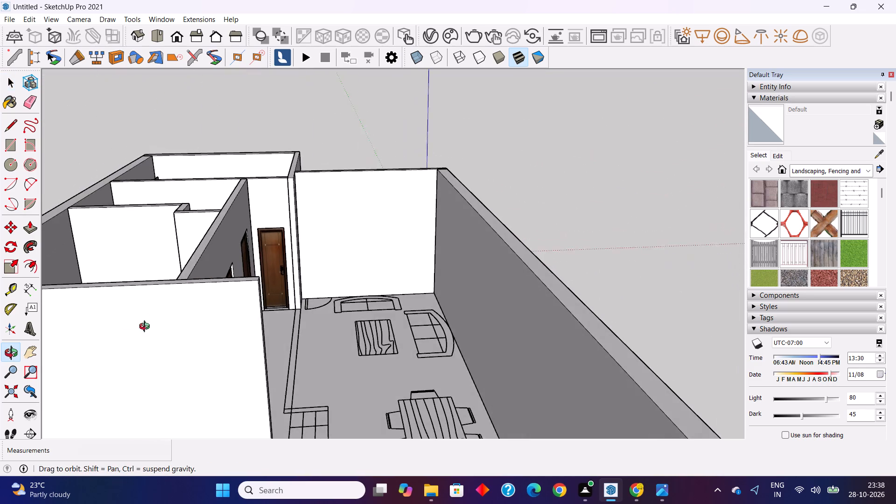
{"action": "middle_click_drag", "start_coordinate": [147, 328], "coordinate": [146, 326]}
{"action": "scroll", "coordinate": [358, 331], "scroll_direction": "up", "scroll_amount": 3}
{"action": "middle_click_drag", "start_coordinate": [390, 290], "coordinate": [387, 270]}
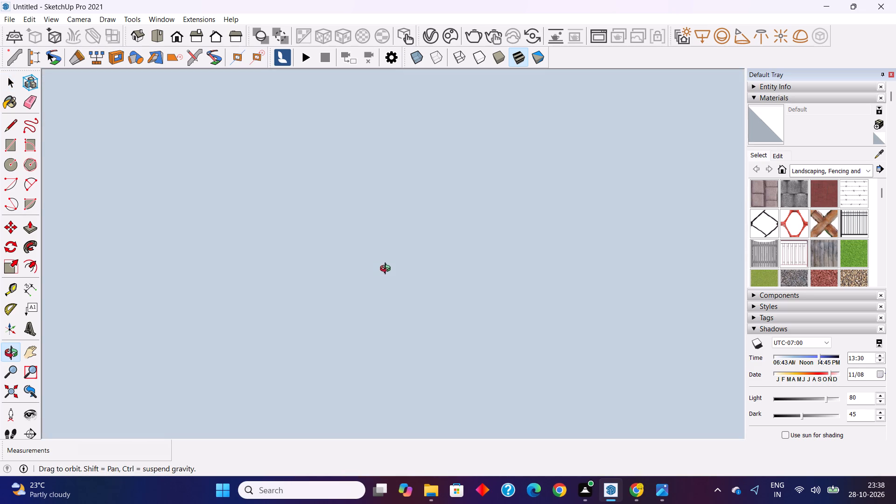
{"action": "middle_click_drag", "start_coordinate": [387, 270], "coordinate": [388, 297]}
{"action": "scroll", "coordinate": [382, 233], "scroll_direction": "up", "scroll_amount": 3}
{"action": "middle_click_drag", "start_coordinate": [382, 233], "coordinate": [388, 201]}
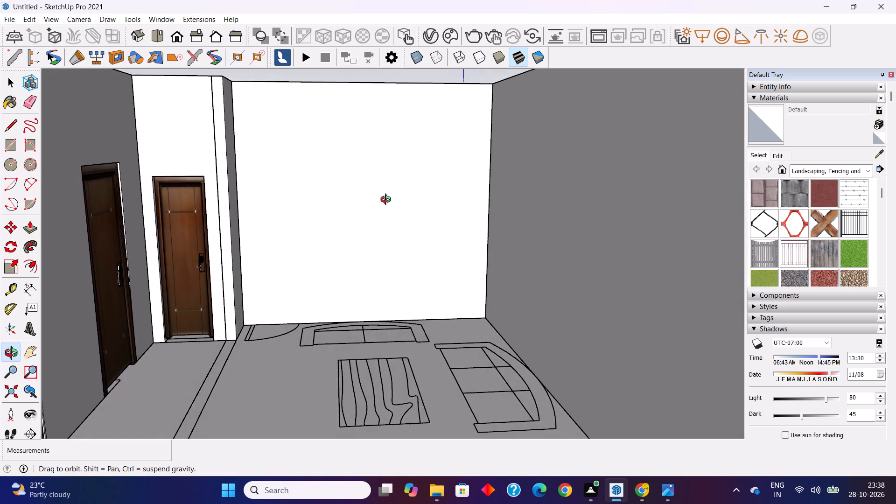
{"action": "middle_click_drag", "start_coordinate": [388, 201], "coordinate": [381, 186]}
{"action": "middle_click_drag", "start_coordinate": [389, 187], "coordinate": [398, 220], "text": "shift"}
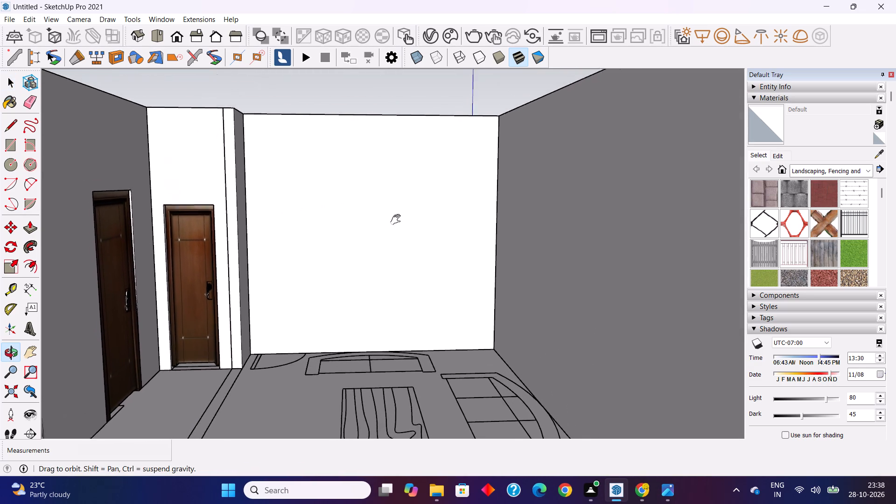
{"action": "middle_click_drag", "start_coordinate": [398, 220], "coordinate": [423, 221], "text": "shift"}
{"action": "middle_click_drag", "start_coordinate": [401, 219], "coordinate": [389, 208]}
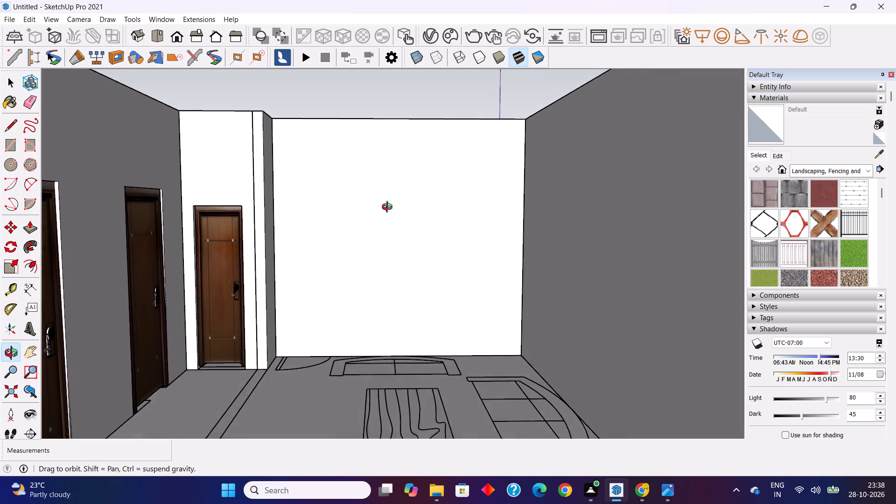
{"action": "middle_click_drag", "start_coordinate": [389, 208], "coordinate": [385, 203]}
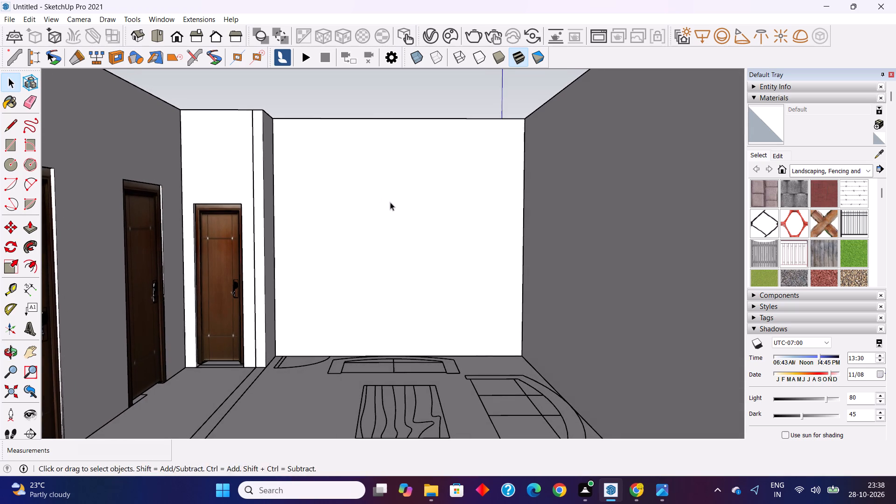
{"action": "middle_click_drag", "start_coordinate": [392, 202], "coordinate": [417, 223], "text": "shift"}
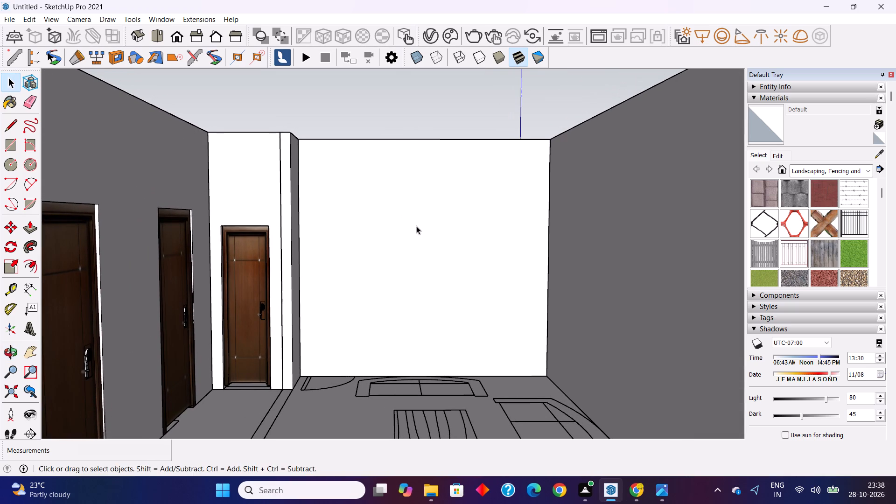
{"action": "middle_click", "coordinate": [415, 225]}
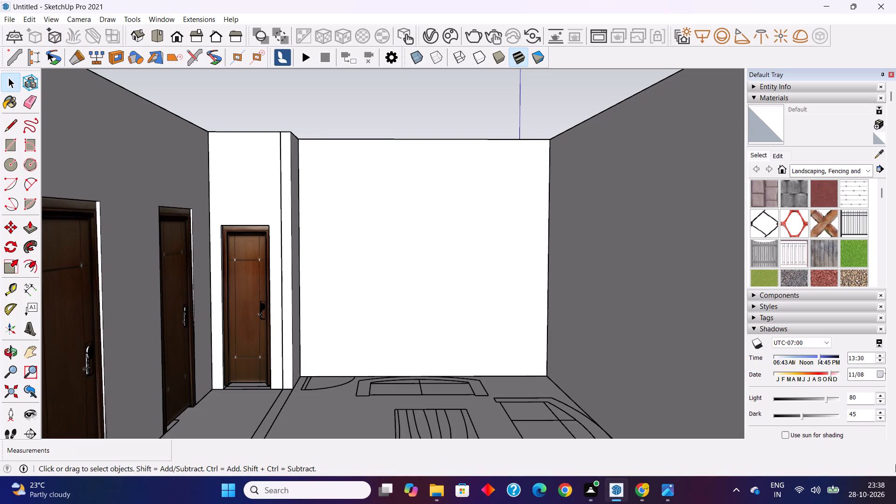
Save the framed living room view as a new scene.
{"action": "left_click", "coordinate": [772, 99]}
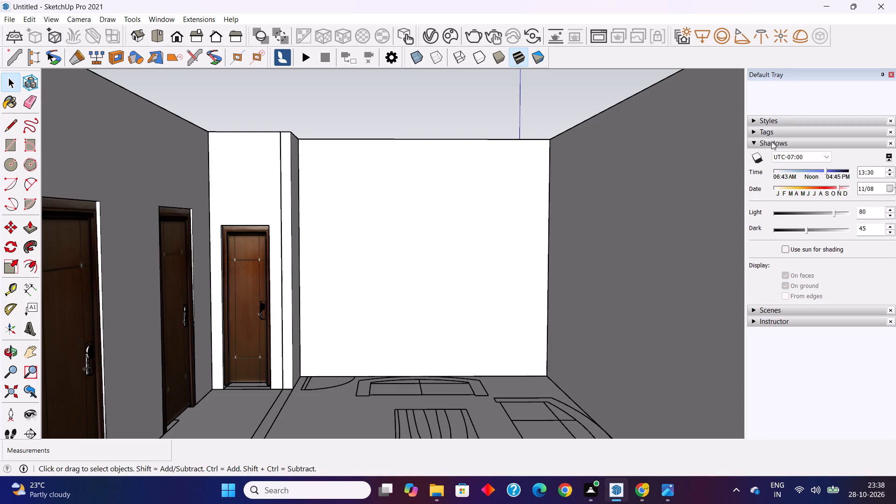
{"action": "left_click", "coordinate": [770, 145]}
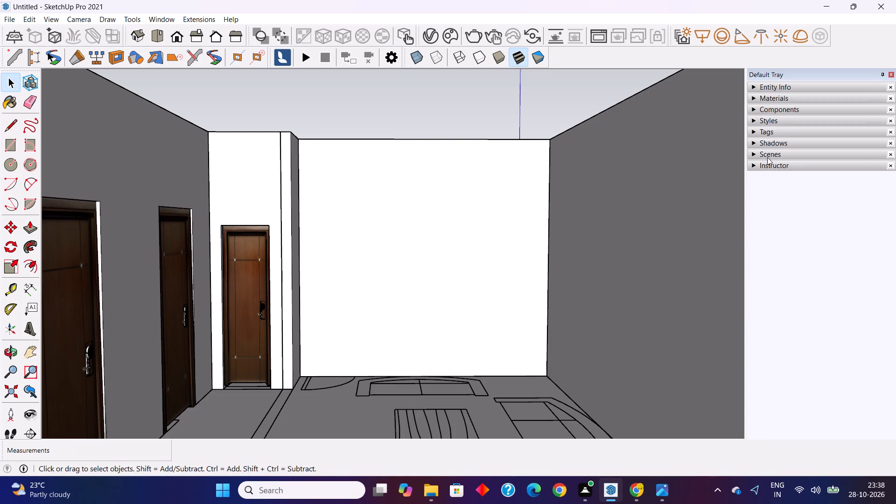
{"action": "left_click", "coordinate": [767, 157]}
{"action": "left_click", "coordinate": [767, 169]}
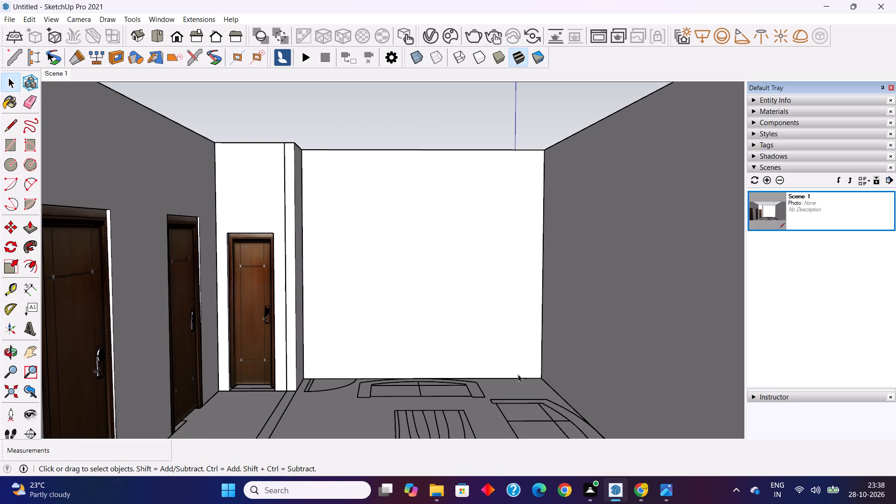
Rename the new scene as "tv unit".
{"action": "right_click", "coordinate": [56, 76]}
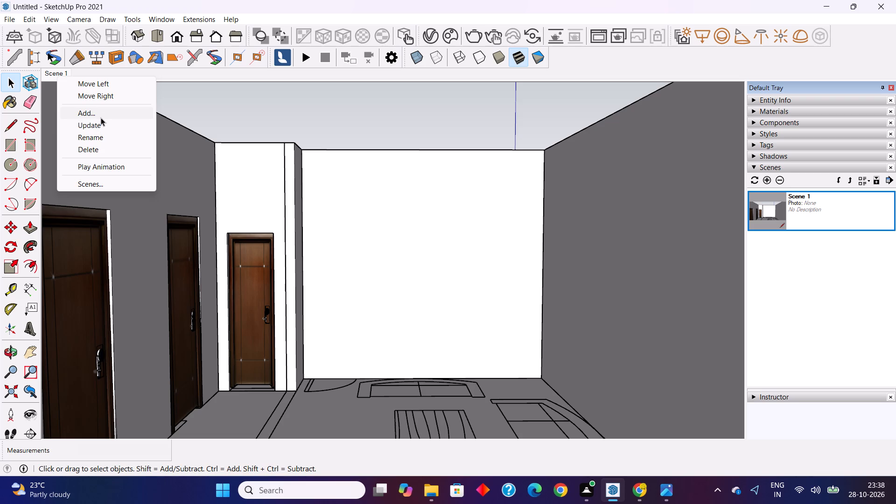
{"action": "left_click", "coordinate": [100, 141]}
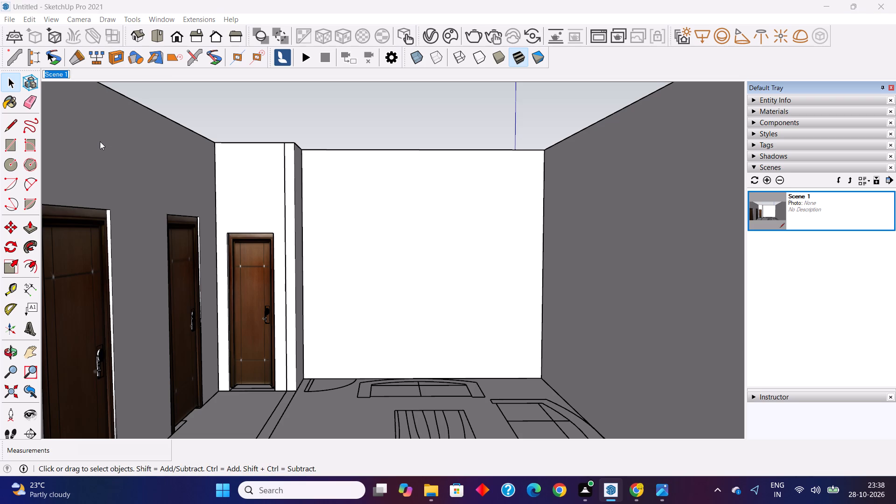
{"action": "left_click", "coordinate": [100, 141]}
{"action": "key", "text": "t"}
{"action": "type", "text": "v un"}
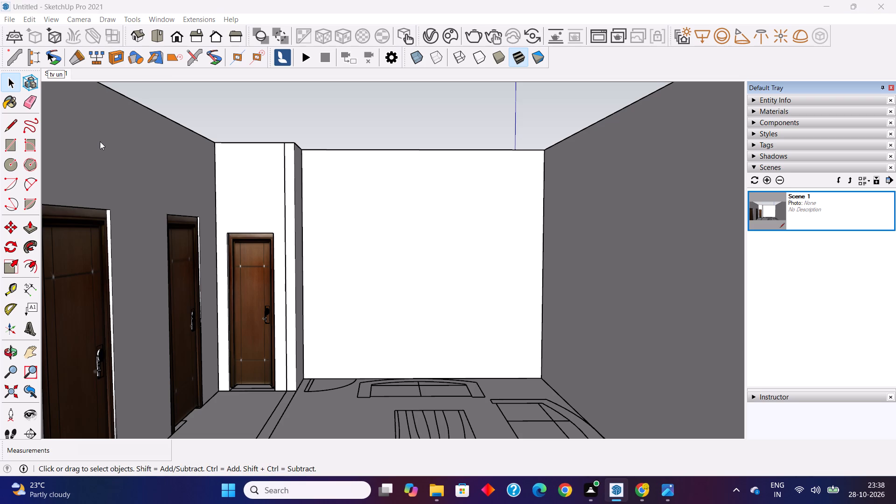
{"action": "type", "text": "it"}
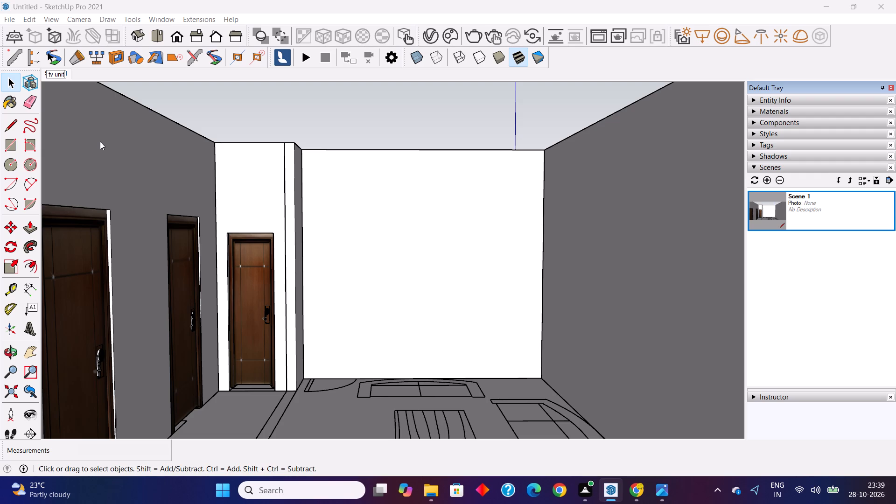
{"action": "key", "text": "Return"}
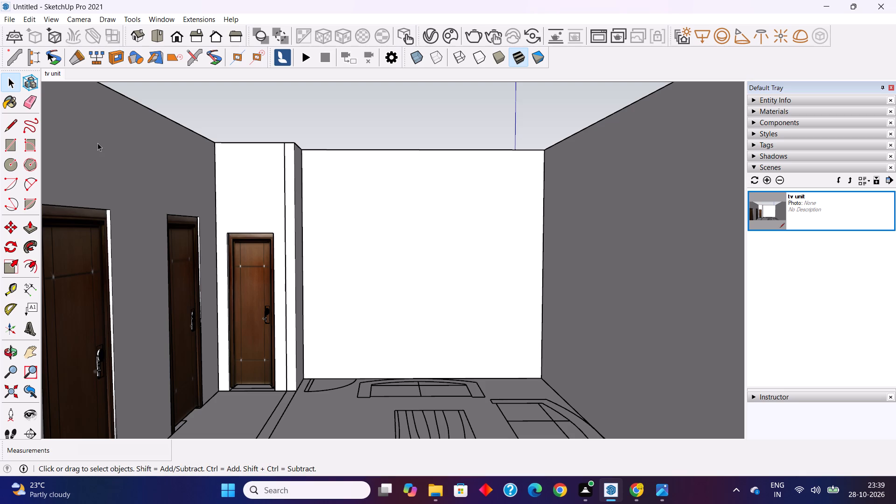
{"action": "left_click", "coordinate": [315, 126]}
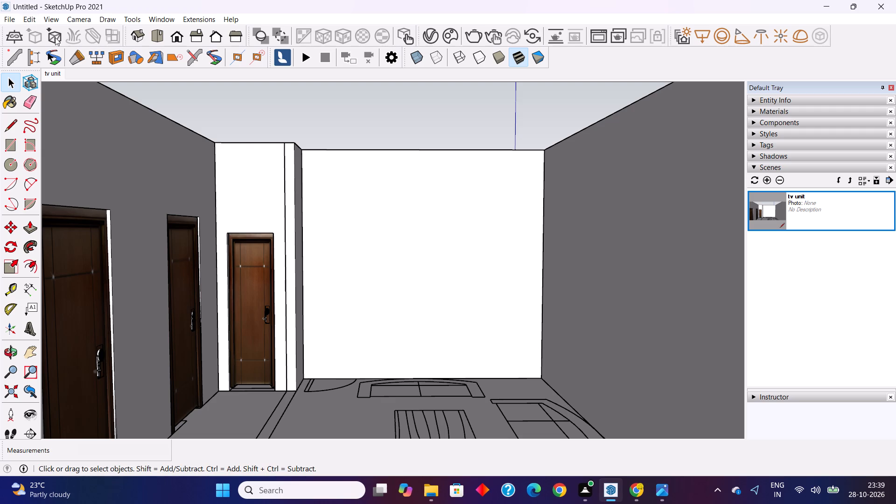
Unhide all hidden geometry to bring the roof slab back over the living room.
{"action": "left_click", "coordinate": [31, 22]}
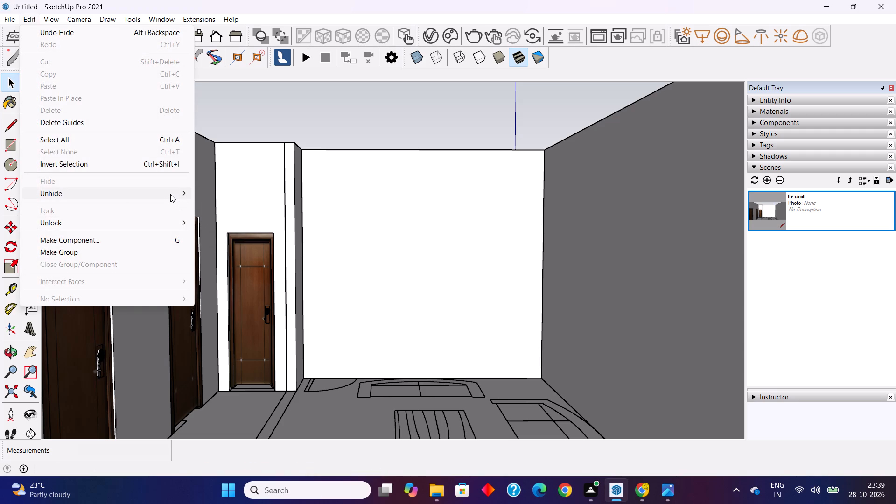
{"action": "left_click", "coordinate": [217, 218]}
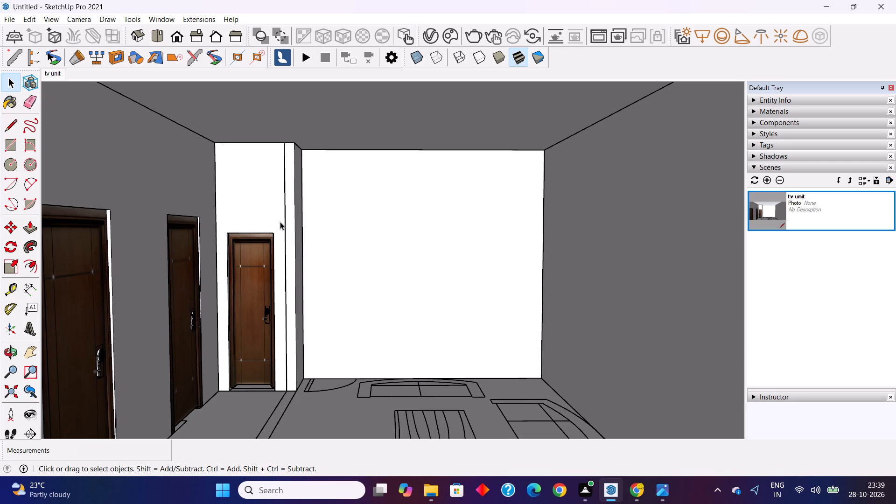
Examine the tv unit.png reference image in Photos and compare its TV wall layout with the blank living room wall in SketchUp.
{"action": "left_click", "coordinate": [664, 491]}
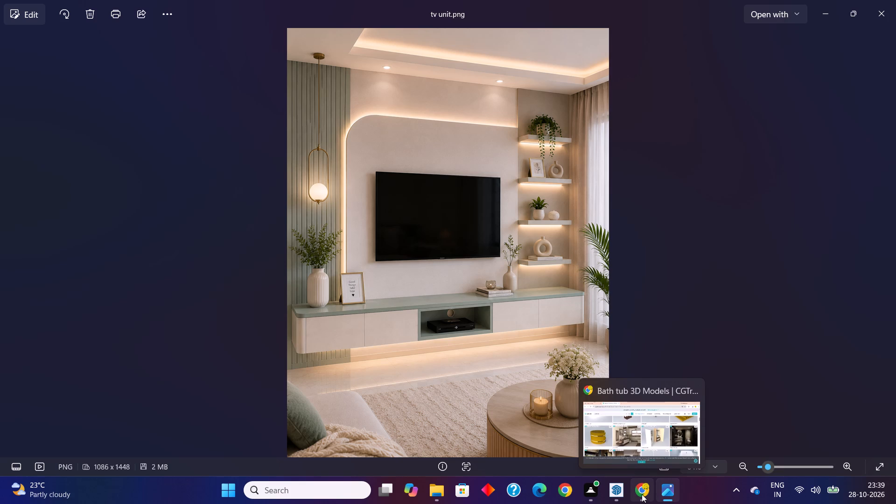
{"action": "left_click", "coordinate": [613, 490]}
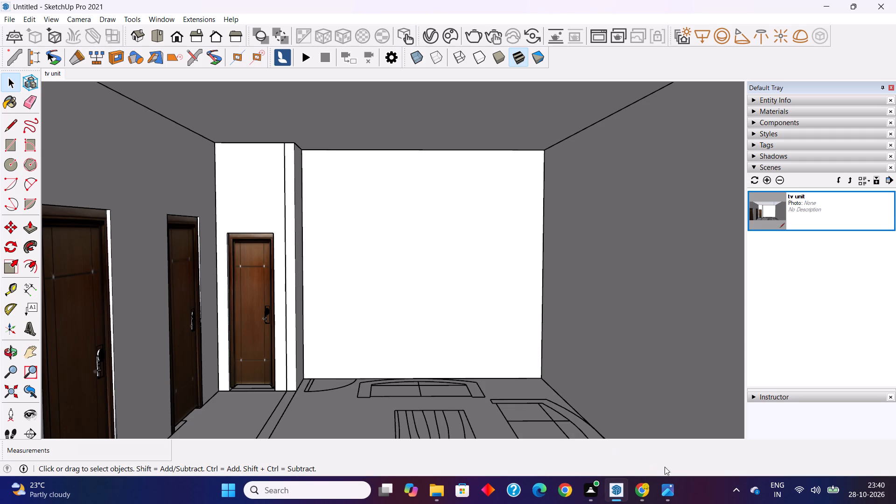
{"action": "left_click", "coordinate": [666, 492]}
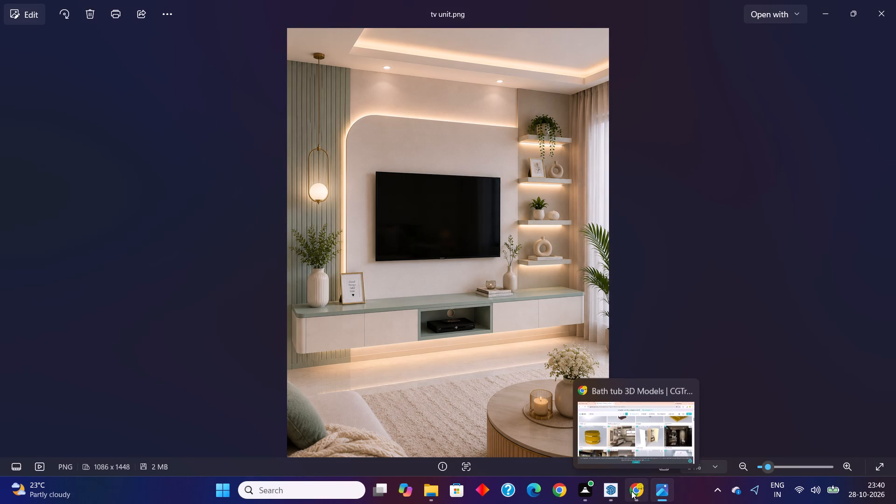
{"action": "left_click", "coordinate": [607, 488]}
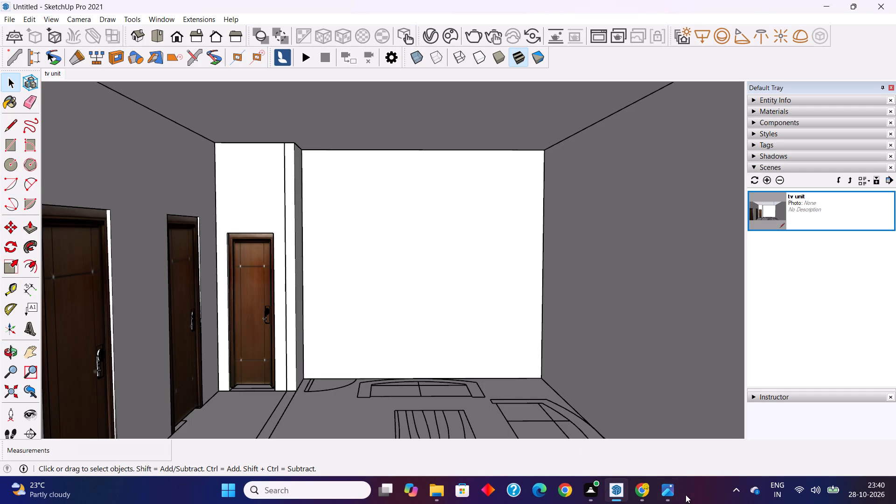
{"action": "left_click", "coordinate": [668, 488]}
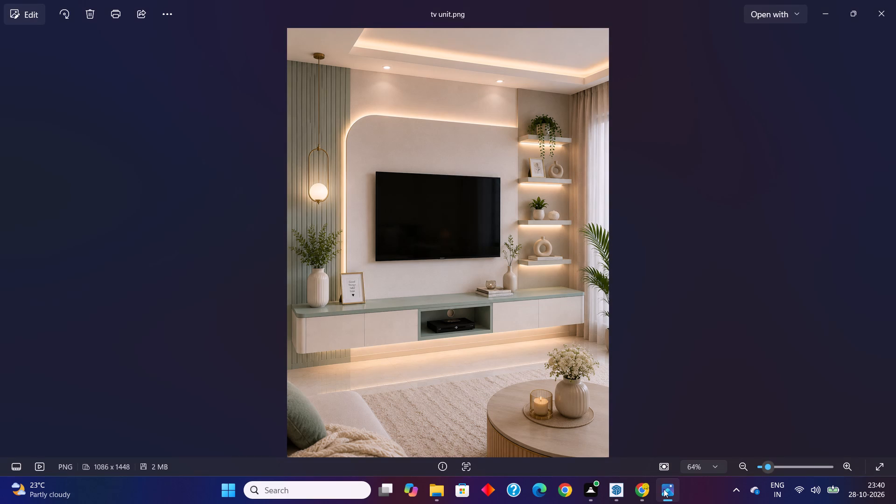
{"action": "left_click", "coordinate": [607, 490]}
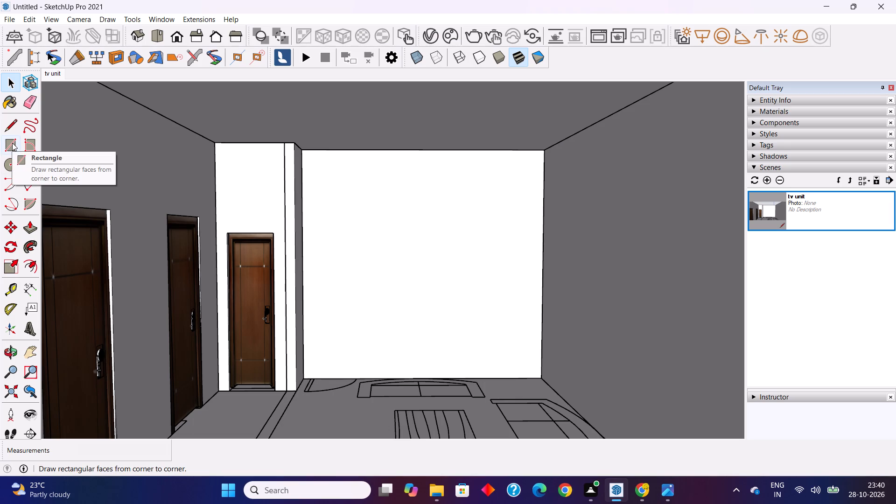
Place a vertical guide on the blank end wall, 7.5' in from its corner with the side wall opposite the doors.
{"action": "left_click", "coordinate": [14, 291]}
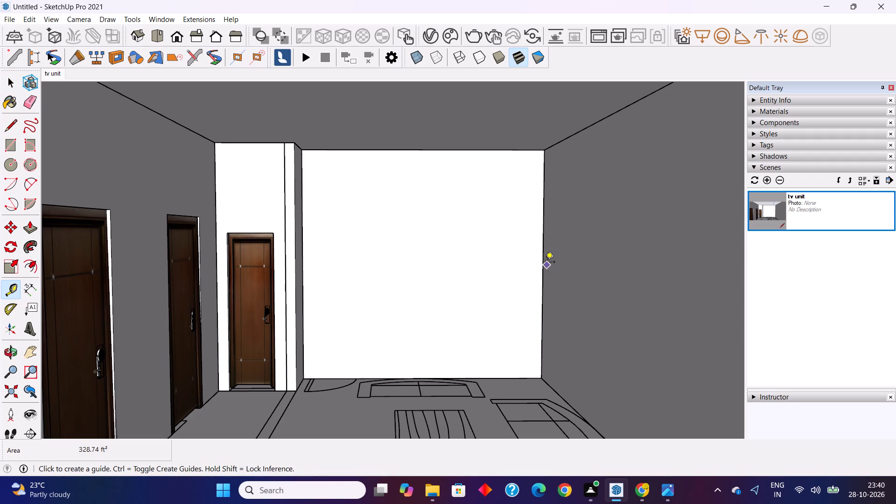
{"action": "left_click", "coordinate": [545, 262]}
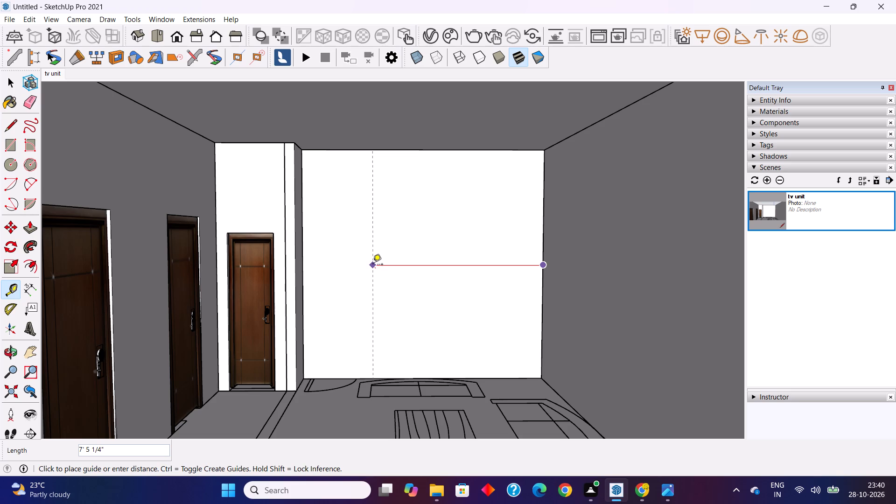
{"action": "key", "text": "7"}
{"action": "type", "text": ".5"}
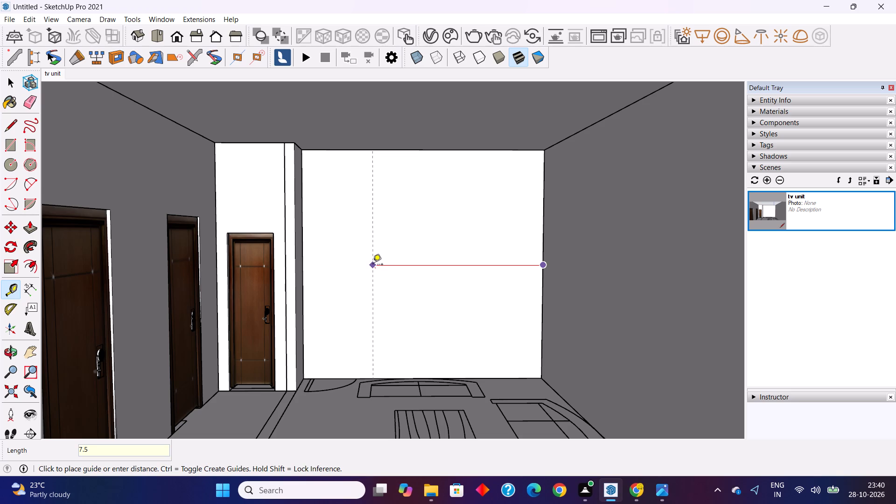
{"action": "key", "text": "apostrophe"}
{"action": "key", "text": "Return"}
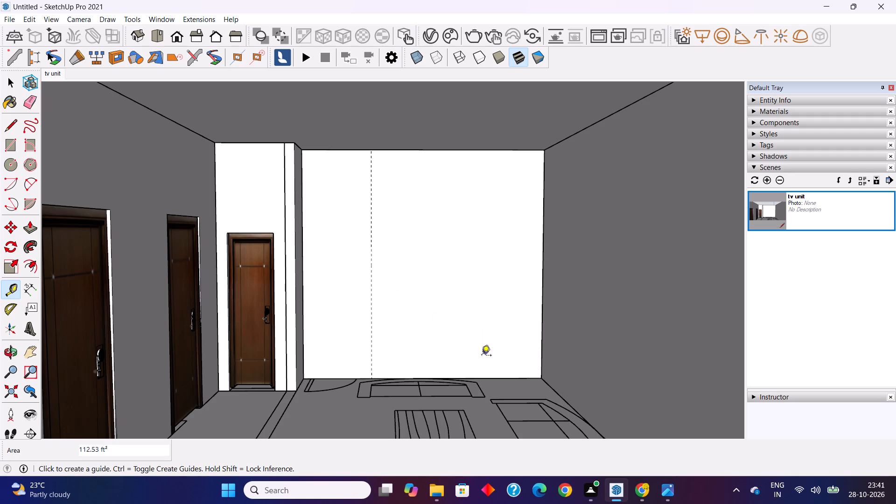
Start a horizontal guide from the bottom edge of the blank end wall.
{"action": "left_click", "coordinate": [500, 377]}
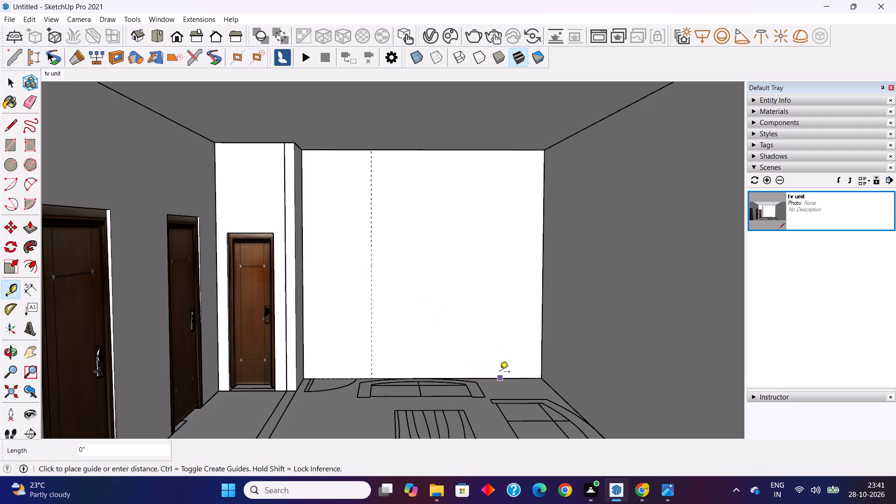
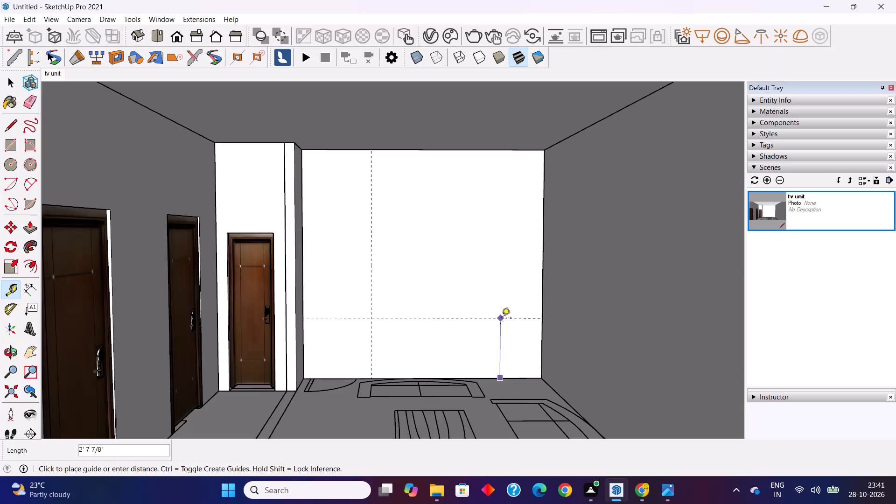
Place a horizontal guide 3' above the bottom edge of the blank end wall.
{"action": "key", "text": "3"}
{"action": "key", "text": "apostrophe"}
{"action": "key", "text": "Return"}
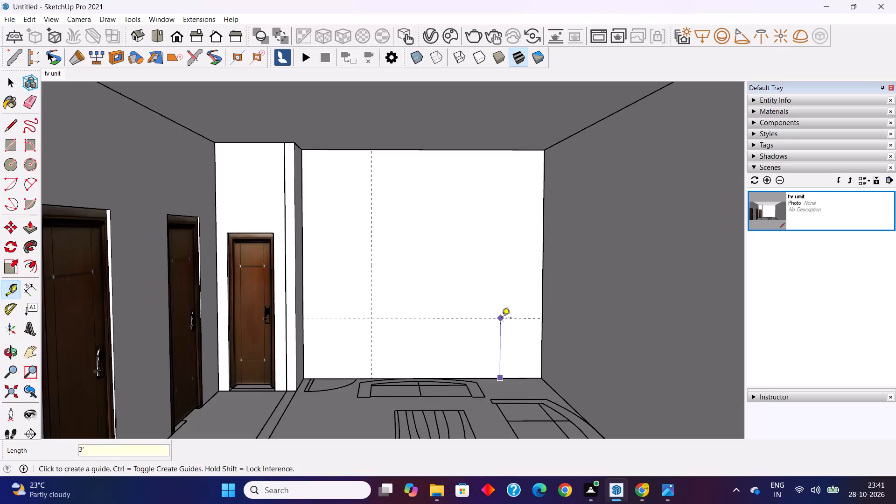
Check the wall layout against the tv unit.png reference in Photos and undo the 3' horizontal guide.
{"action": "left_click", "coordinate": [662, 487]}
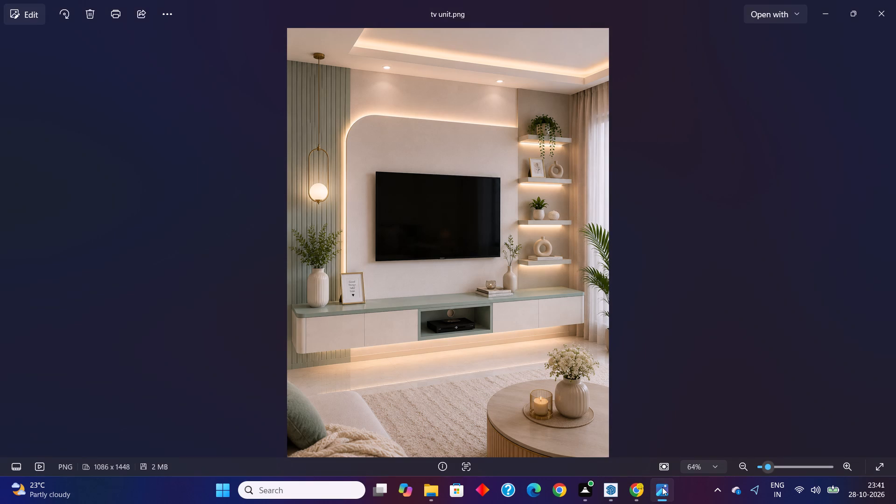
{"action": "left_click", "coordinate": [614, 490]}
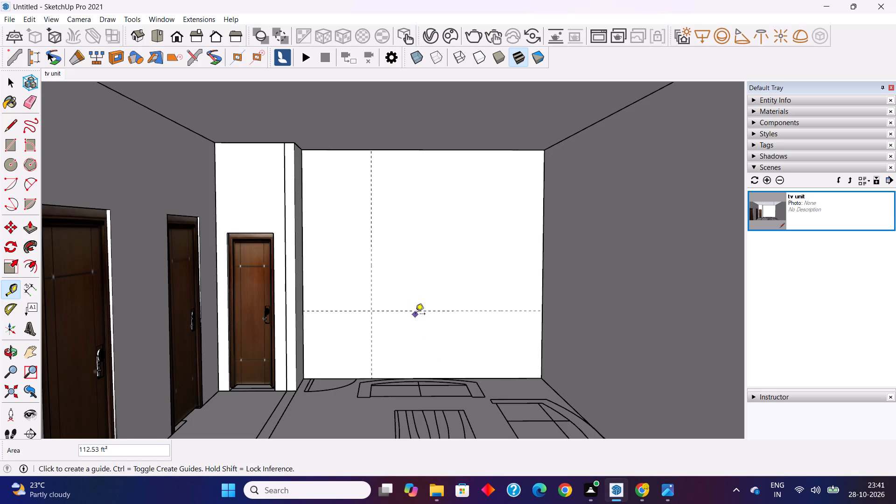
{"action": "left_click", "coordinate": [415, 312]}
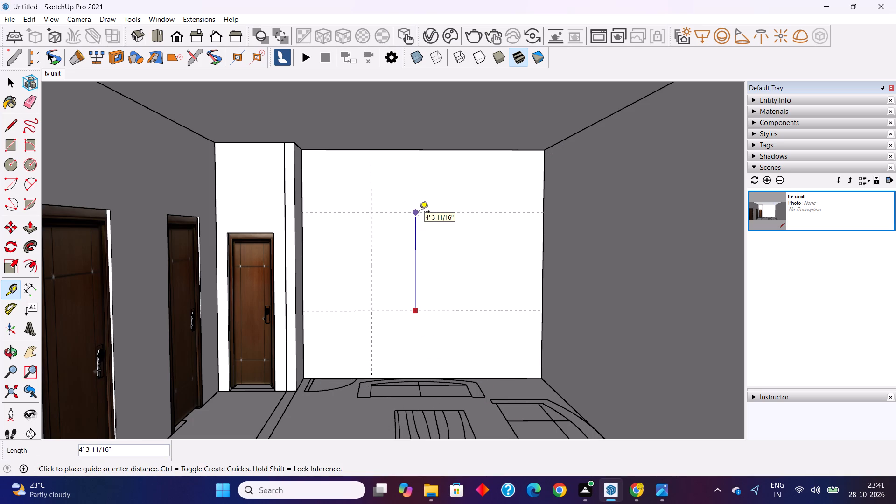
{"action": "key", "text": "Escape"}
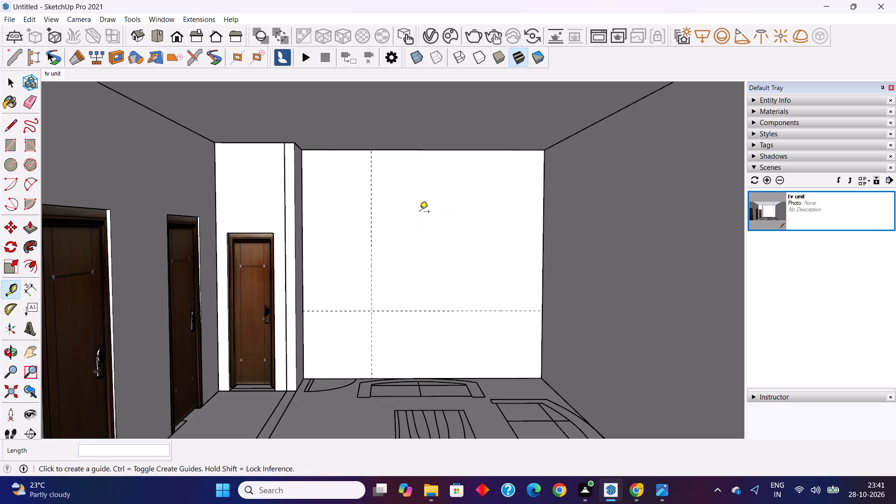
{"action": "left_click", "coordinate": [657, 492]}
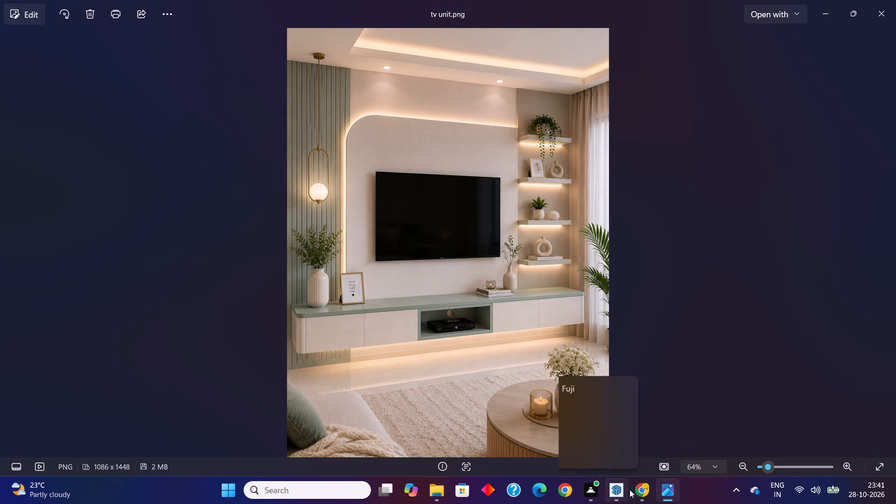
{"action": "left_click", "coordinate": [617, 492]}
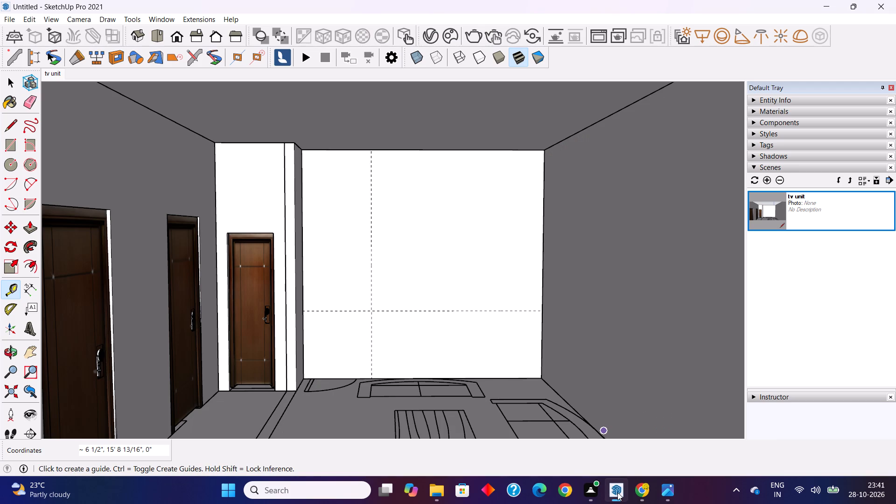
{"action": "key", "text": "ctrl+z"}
Place a horizontal guide 2.5' above the end wall's bottom edge and a second one 5' above that guide.
{"action": "left_click", "coordinate": [501, 378]}
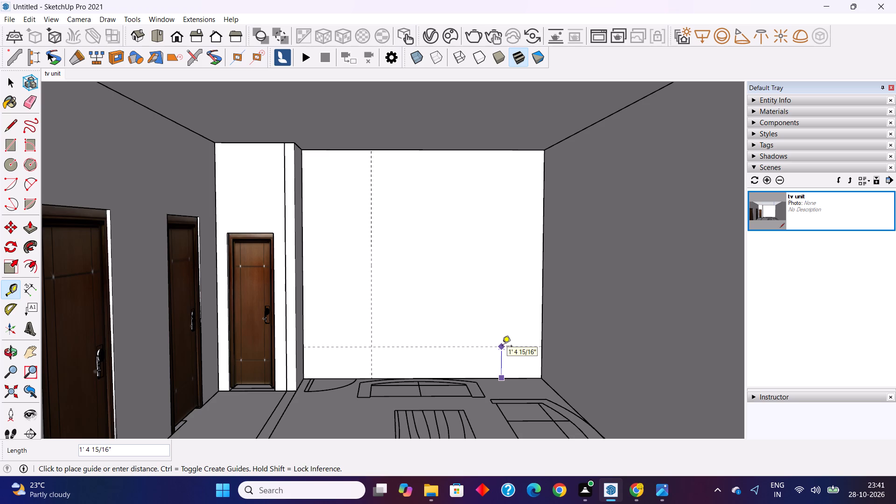
{"action": "type", "text": "2.5'"}
{"action": "key", "text": "Return"}
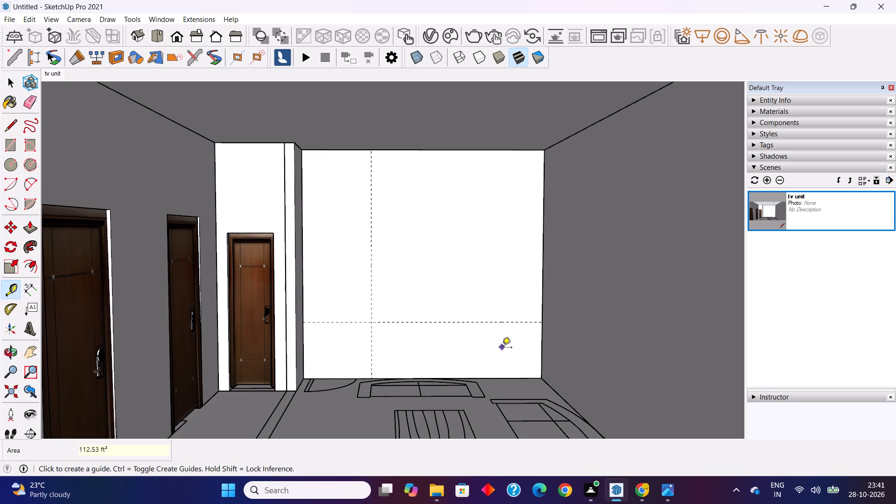
{"action": "left_click", "coordinate": [454, 321]}
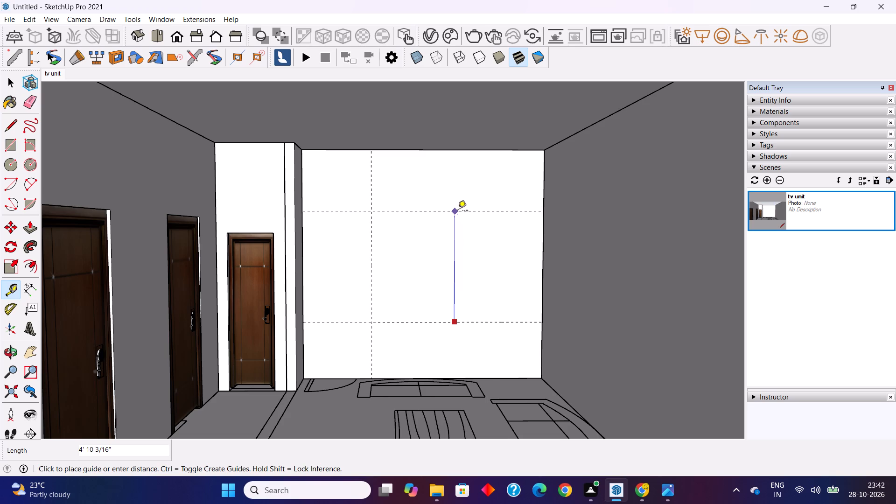
{"action": "key", "text": "5"}
{"action": "key", "text": "apostrophe"}
{"action": "key", "text": "Return"}
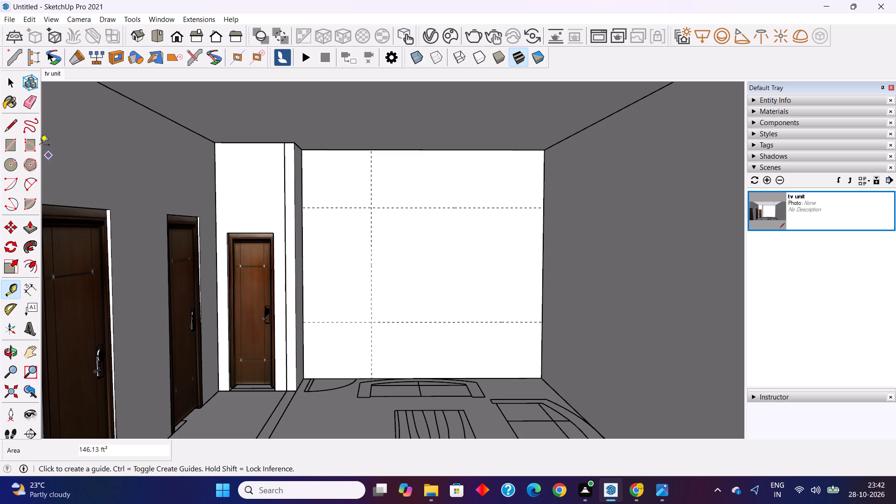
Draw a 7'6" by 5' rectangle between the guides and the end wall's far side edge, and group it.
{"action": "left_click", "coordinate": [14, 141]}
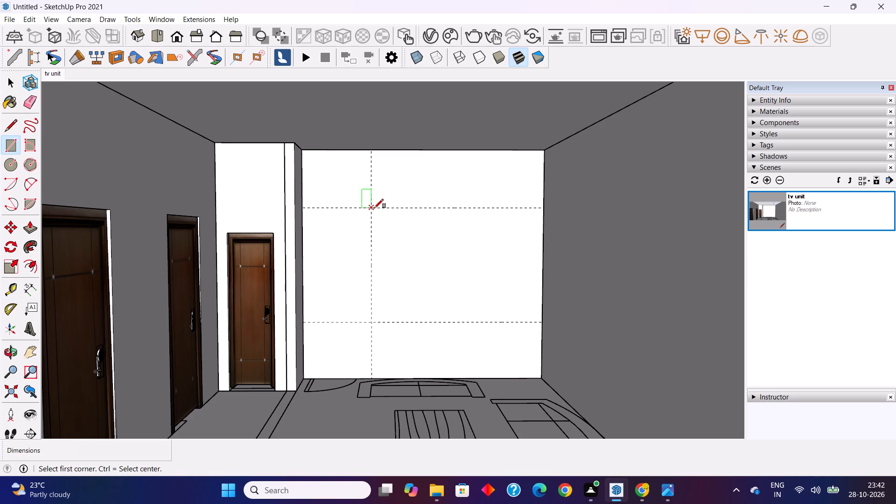
{"action": "left_click", "coordinate": [372, 208]}
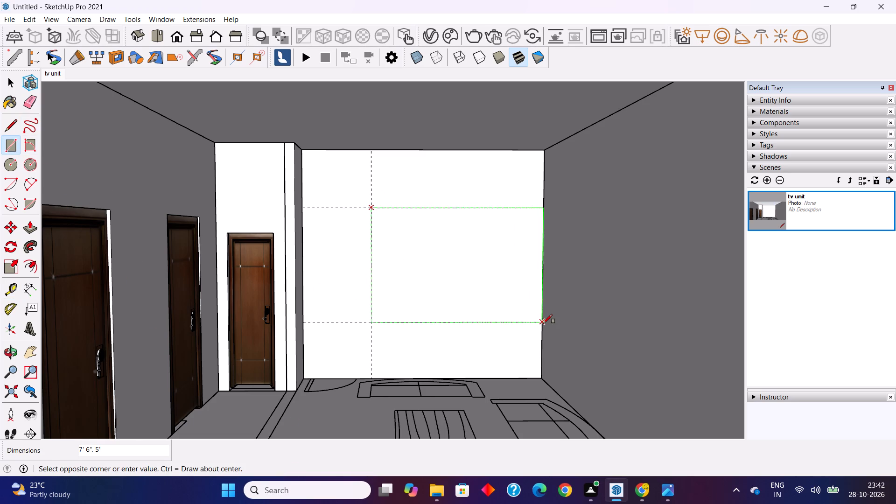
{"action": "left_click", "coordinate": [543, 323]}
{"action": "key", "text": "space"}
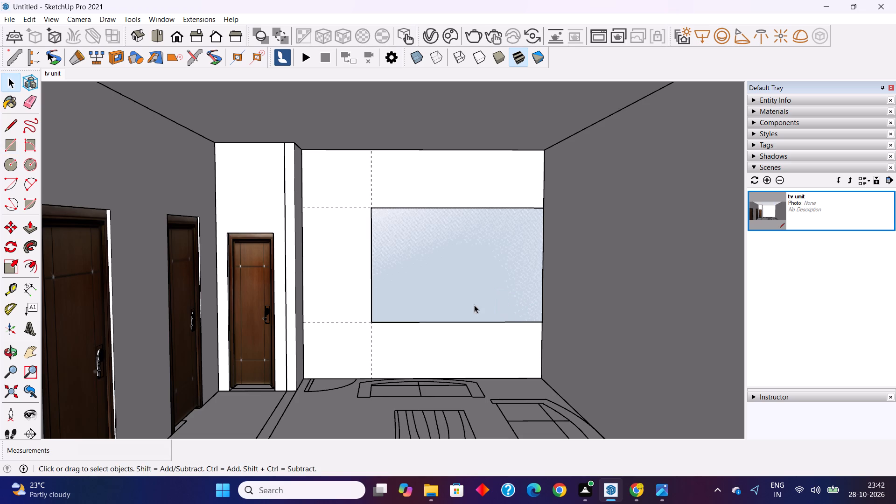
{"action": "double_click", "coordinate": [440, 278]}
{"action": "right_click", "coordinate": [440, 278]}
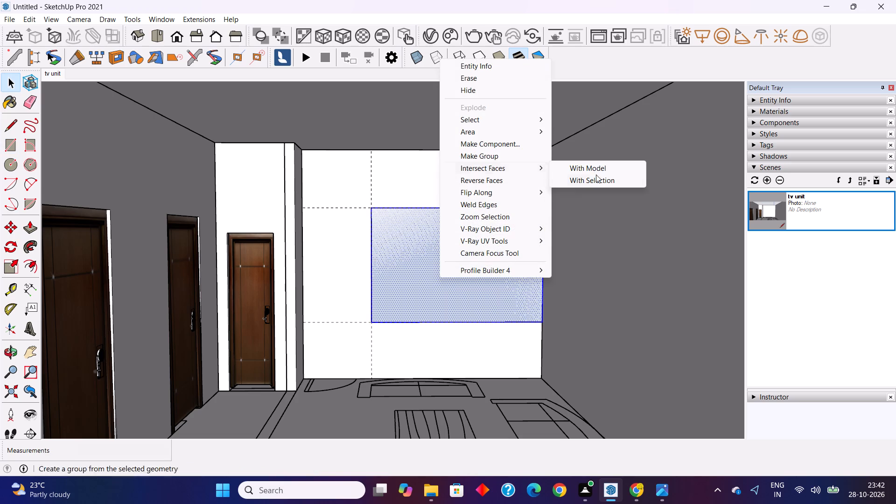
{"action": "left_click", "coordinate": [485, 157]}
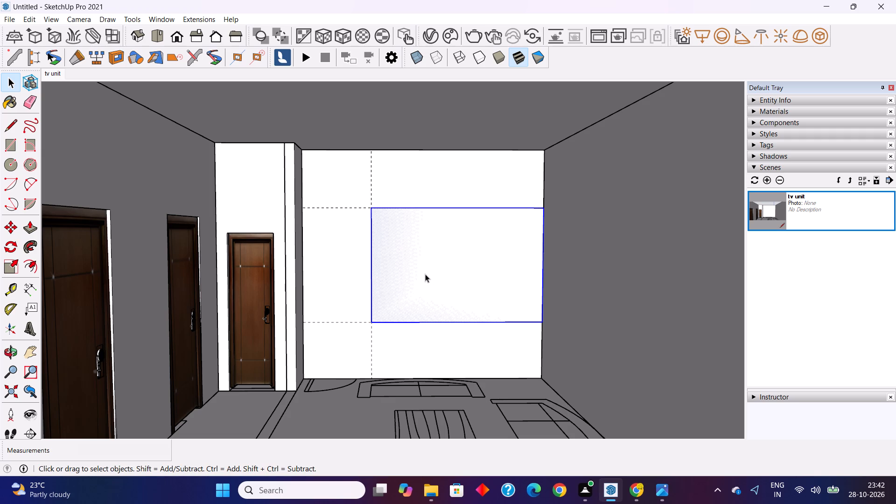
Place guides 1' inside the rectangle's vertical edge nearest the doors and 1' below its top edge.
{"action": "scroll", "coordinate": [519, 240], "scroll_direction": "up", "scroll_amount": 3}
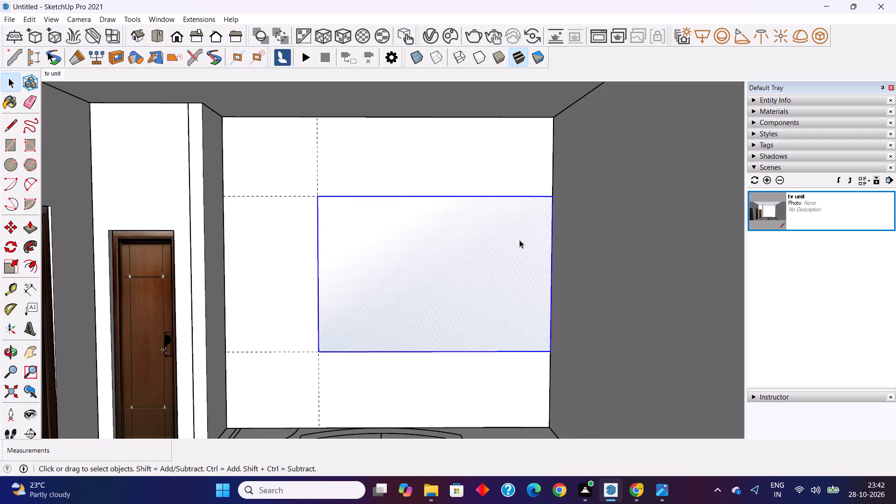
{"action": "left_click", "coordinate": [11, 289]}
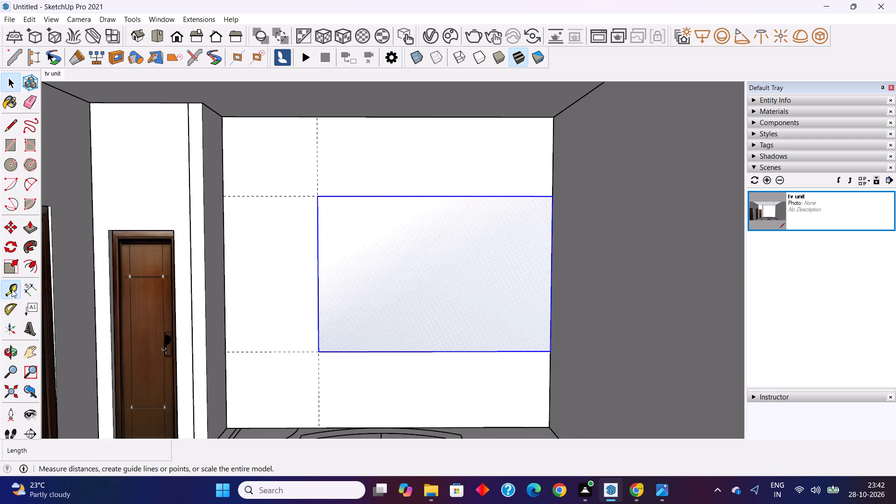
{"action": "left_click", "coordinate": [318, 259]}
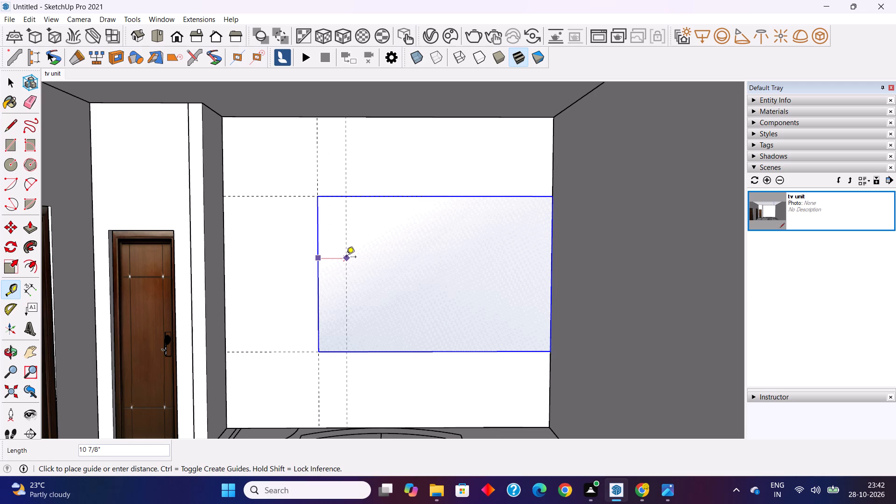
{"action": "type", "text": "1'"}
{"action": "key", "text": "Return"}
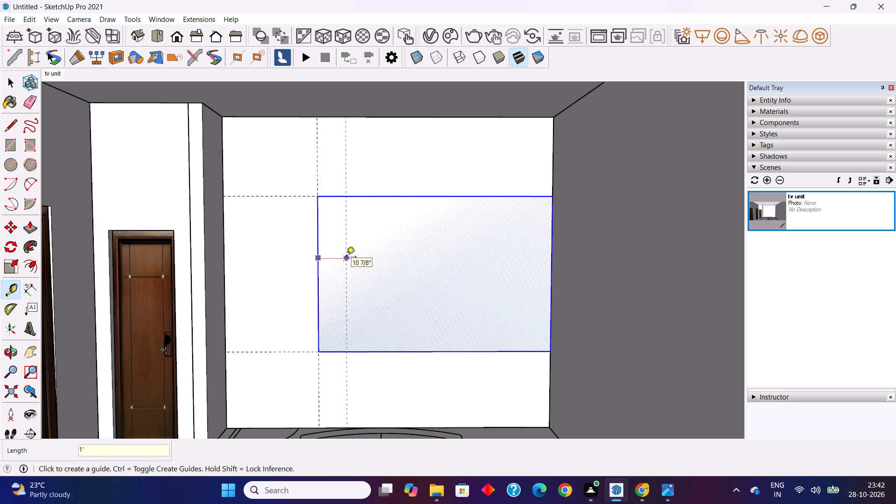
{"action": "left_click", "coordinate": [366, 196]}
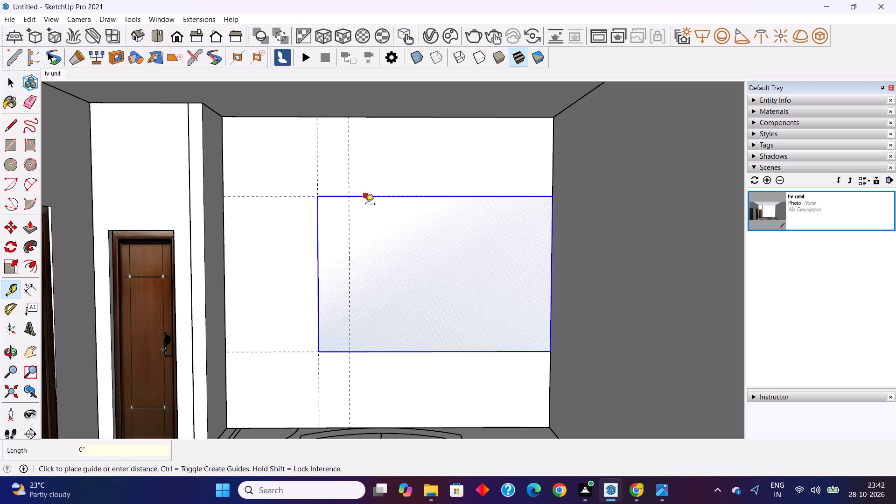
{"action": "type", "text": "1'"}
{"action": "key", "text": "Return"}
Inside the group, round the upper corner nearest the doors with a tangent arc between the 1' guides and erase the leftover corner edges.
{"action": "scroll", "coordinate": [364, 216], "scroll_direction": "up", "scroll_amount": 2}
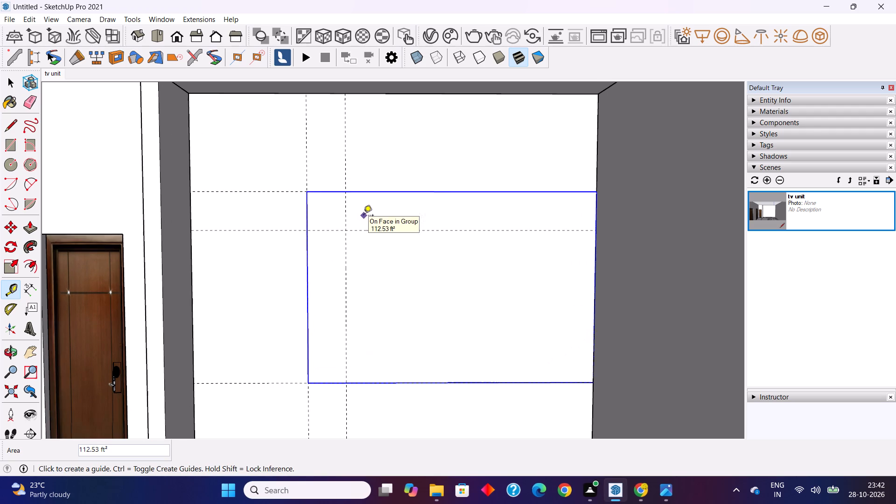
{"action": "key", "text": "space"}
{"action": "double_click", "coordinate": [381, 278]}
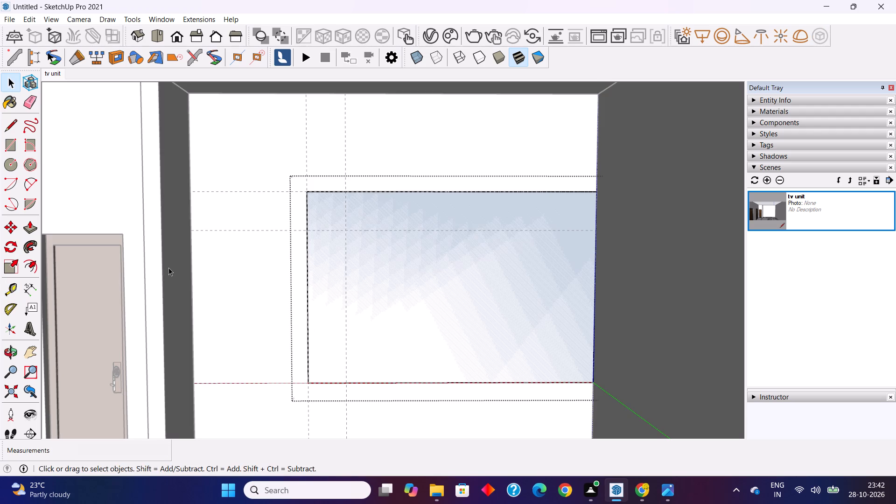
{"action": "left_click", "coordinate": [29, 184]}
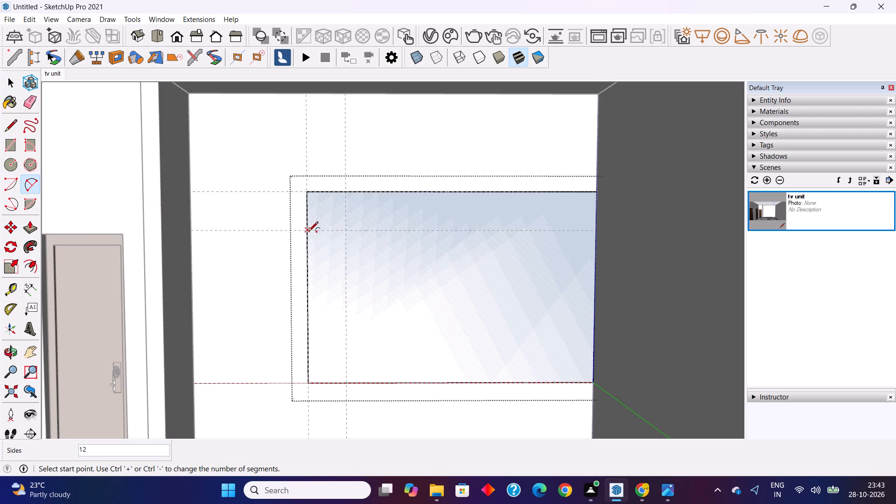
{"action": "left_click", "coordinate": [308, 232]}
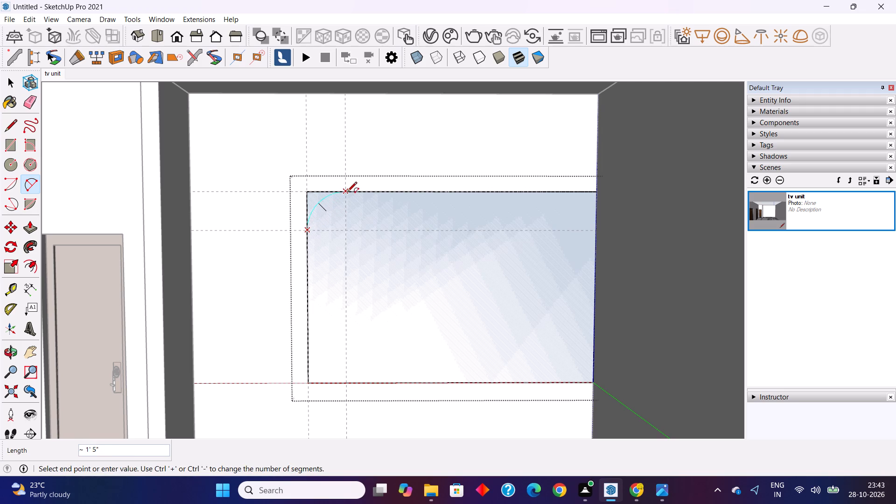
{"action": "double_click", "coordinate": [347, 192]}
{"action": "key", "text": "space"}
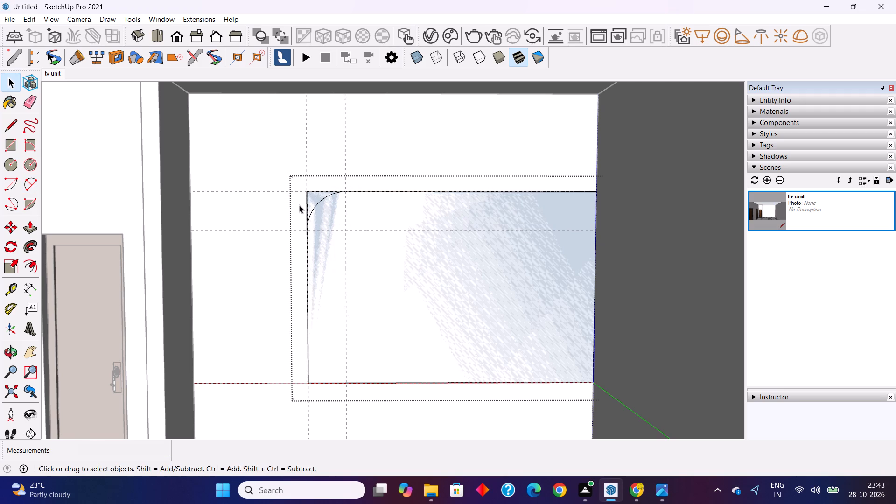
{"action": "left_click", "coordinate": [307, 202]}
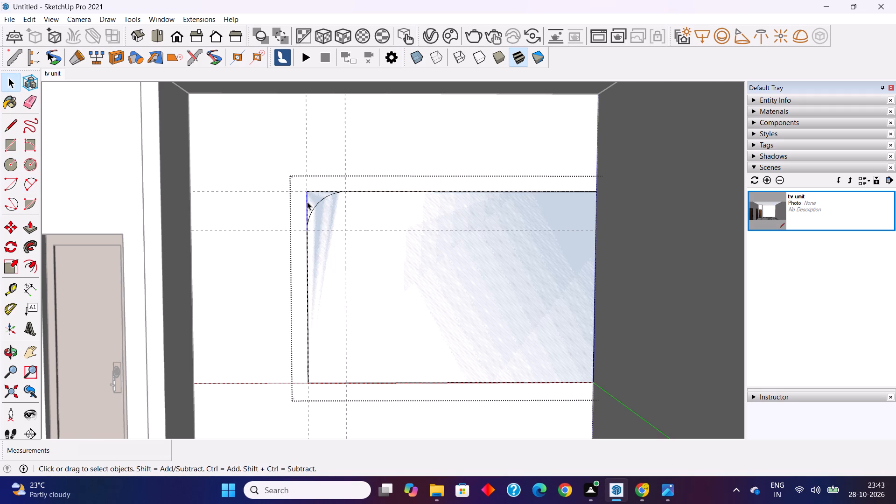
{"action": "key", "text": "Delete"}
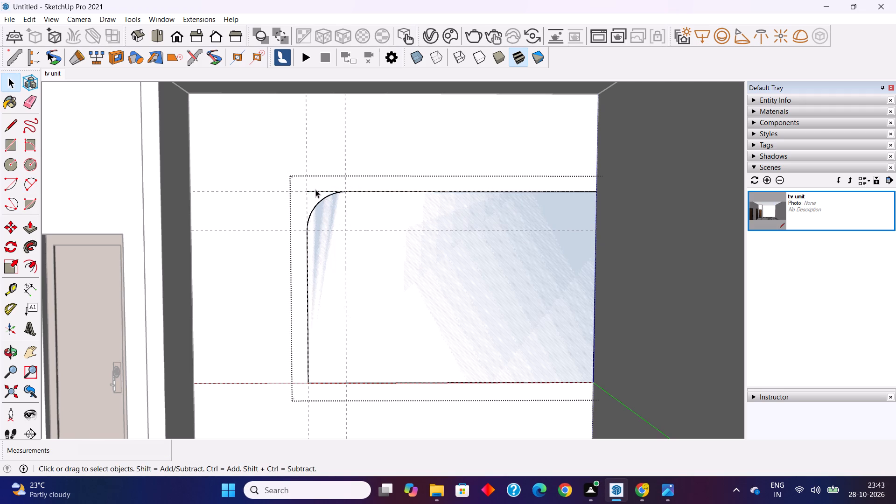
{"action": "left_click", "coordinate": [315, 190]}
{"action": "key", "text": "Delete"}
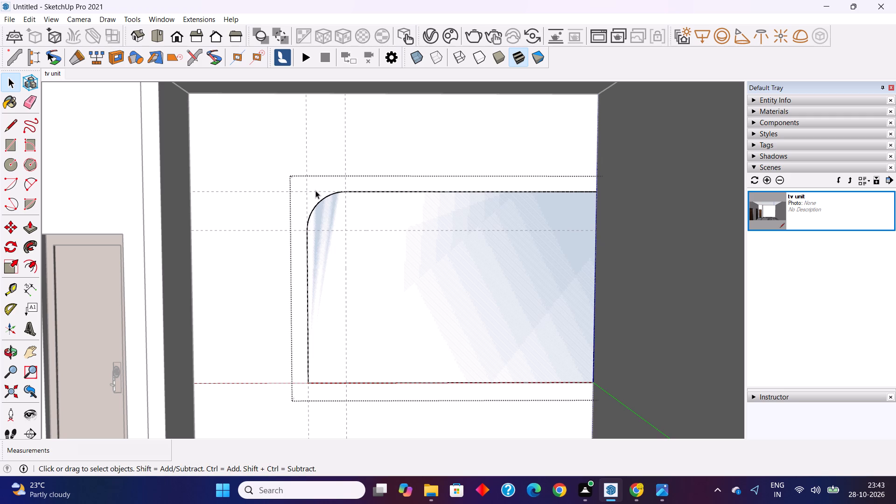
Extrude the rounded TV panel face 4" out from the wall.
{"action": "scroll", "coordinate": [343, 272], "scroll_direction": "down", "scroll_amount": 2}
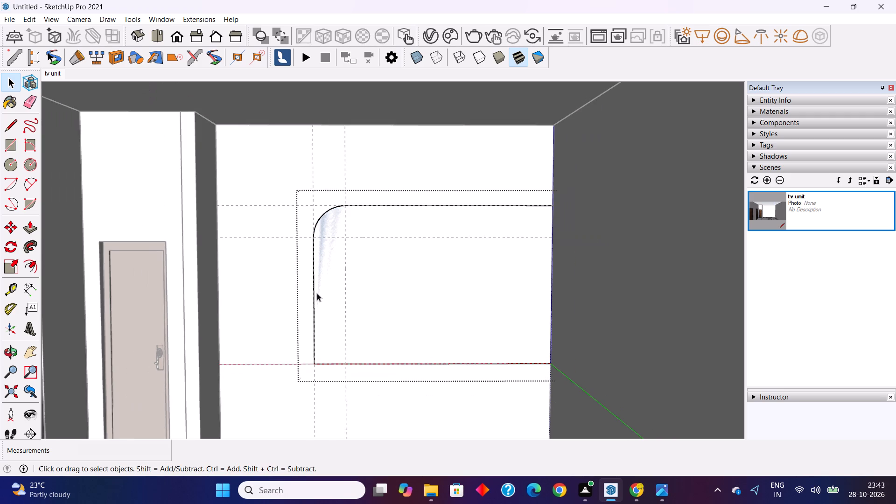
{"action": "middle_click_drag", "start_coordinate": [317, 293], "coordinate": [371, 343]}
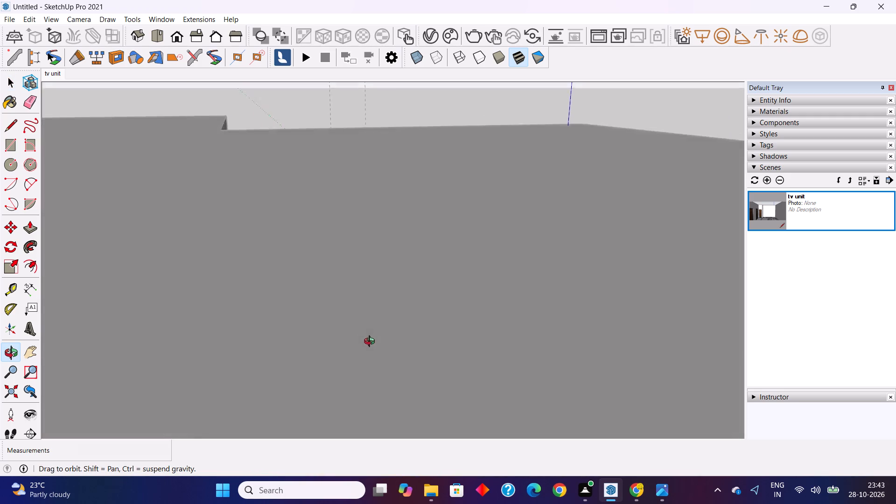
{"action": "middle_click_drag", "start_coordinate": [371, 343], "coordinate": [364, 319]}
{"action": "left_click", "coordinate": [35, 230]}
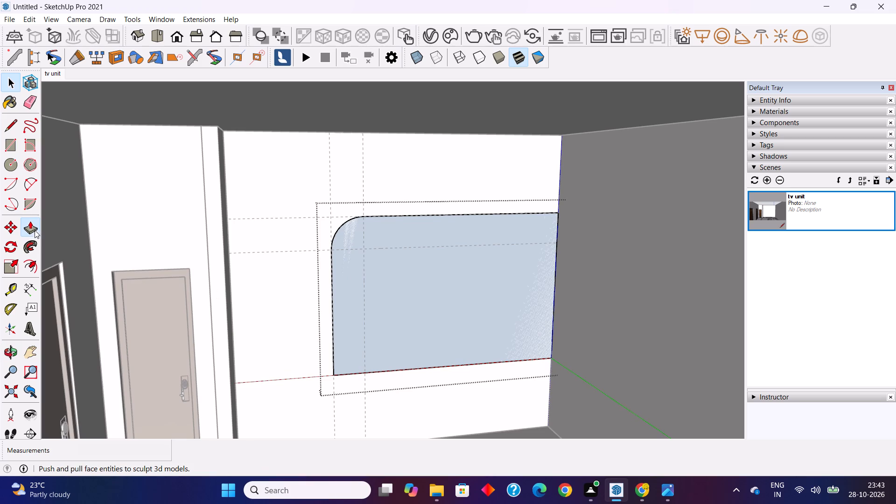
{"action": "left_click", "coordinate": [359, 279]}
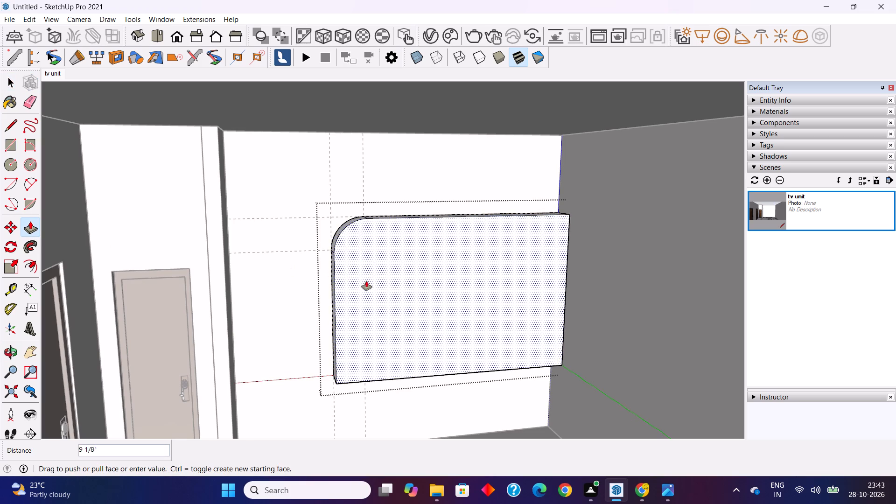
{"action": "type", "text": "4\""}
{"action": "key", "text": "Return"}
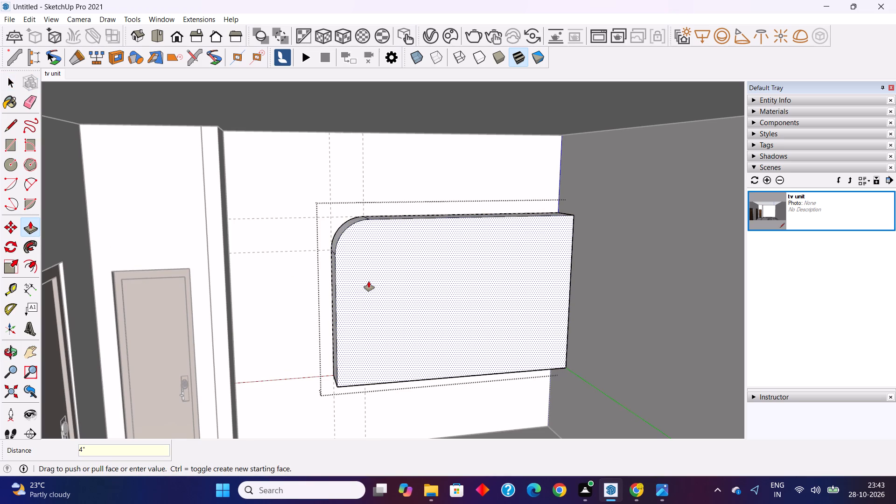
Leave the TV panel group, return to the tv unit scene, and delete the five leftover guides around the panel.
{"action": "key", "text": "space"}
{"action": "key", "text": "space"}
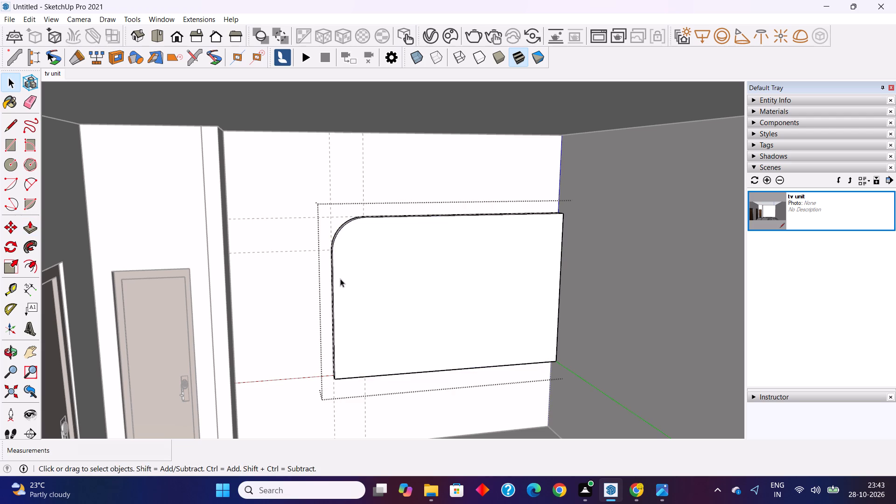
{"action": "key", "text": "Escape"}
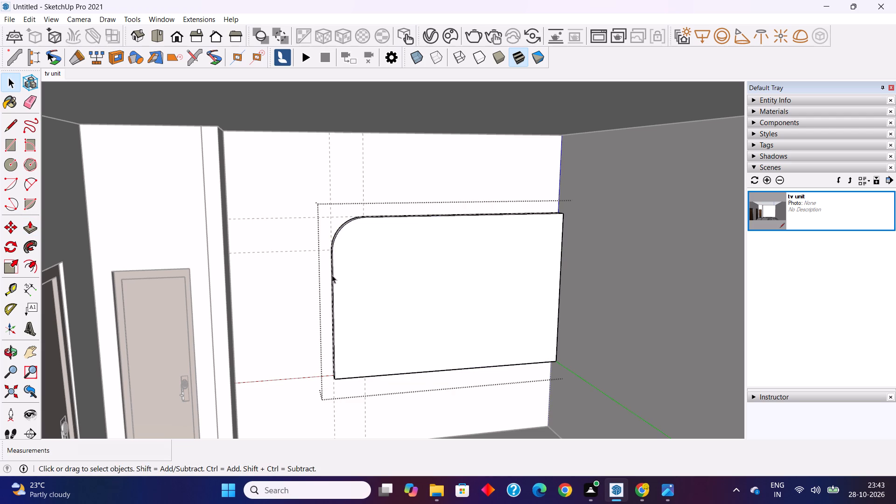
{"action": "key", "text": "Escape"}
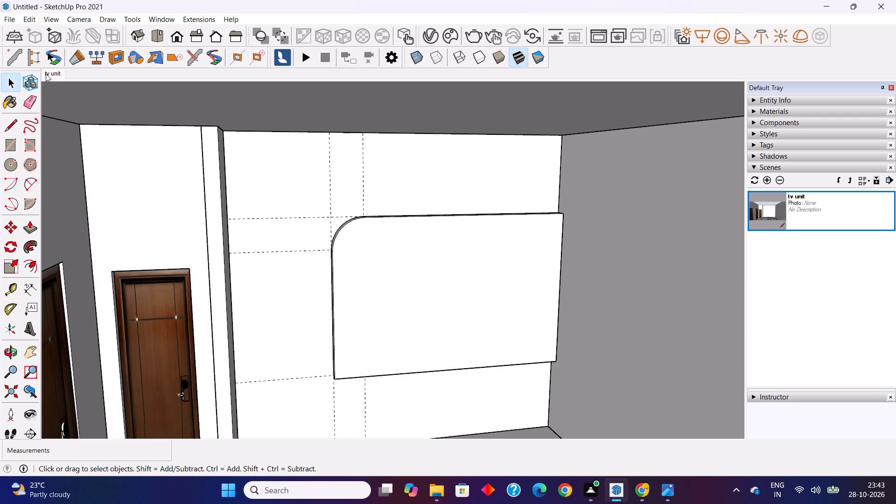
{"action": "left_click", "coordinate": [48, 74]}
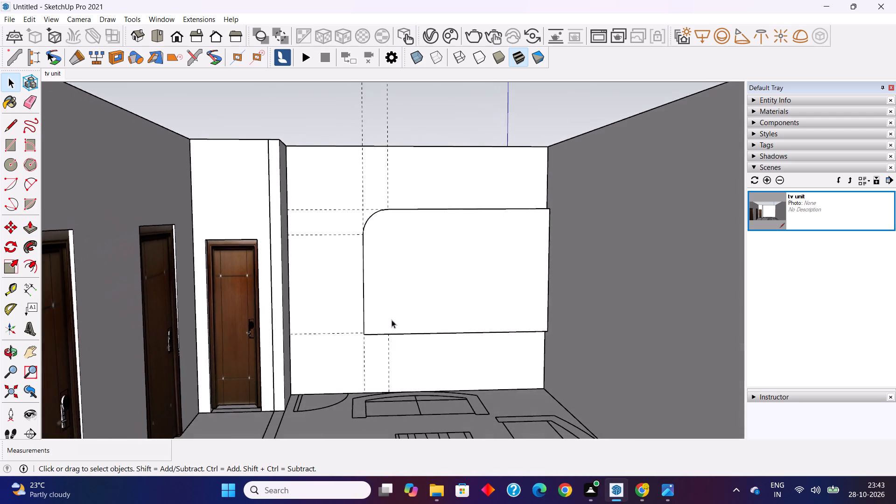
{"action": "key", "text": "Escape"}
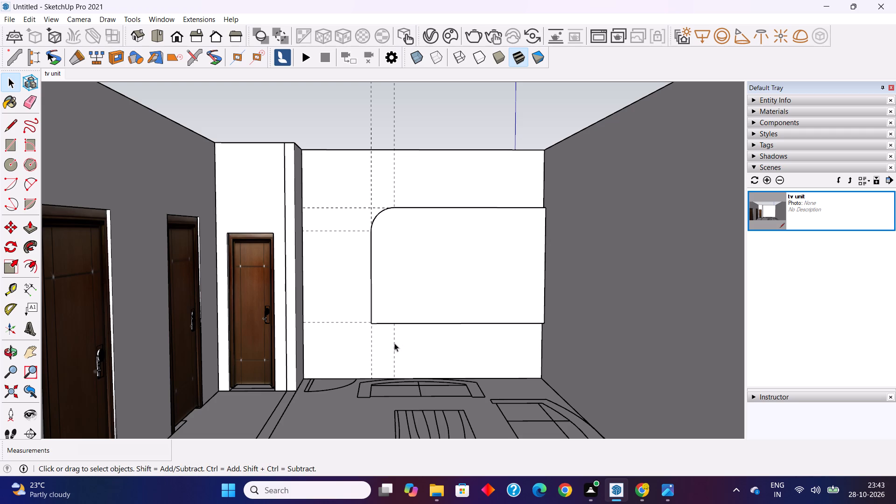
{"action": "left_click", "coordinate": [394, 343]}
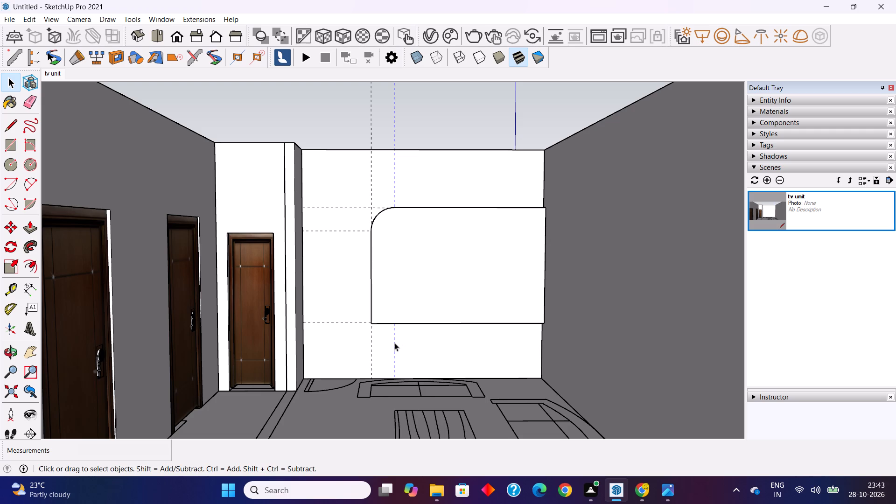
{"action": "key", "text": "Delete"}
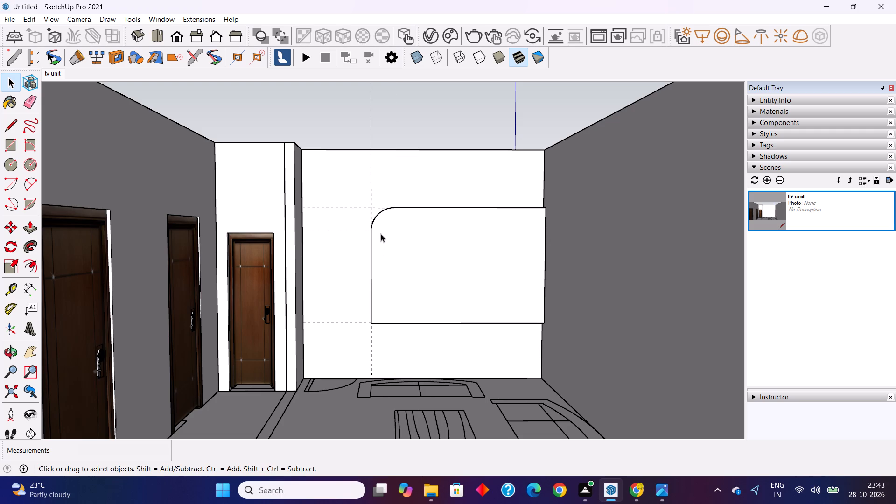
{"action": "left_click", "coordinate": [371, 132]}
{"action": "key", "text": "Delete"}
{"action": "left_click", "coordinate": [357, 208]}
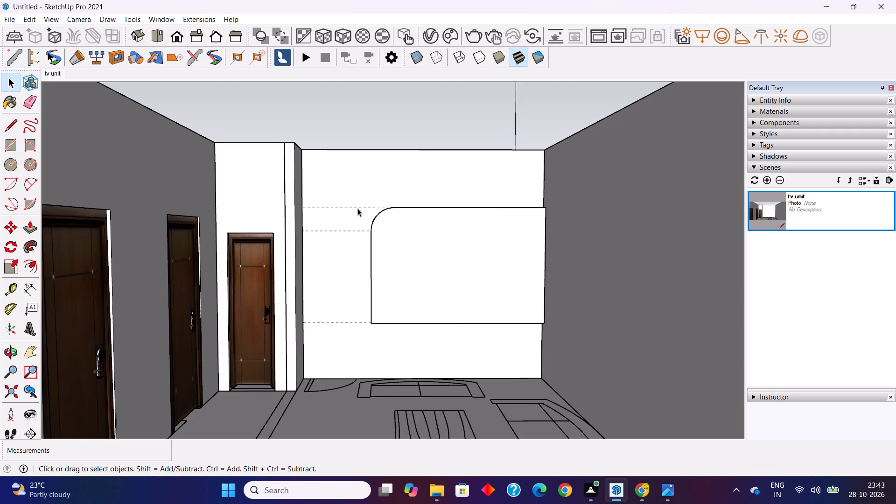
{"action": "key", "text": "Delete"}
{"action": "left_click", "coordinate": [346, 231]}
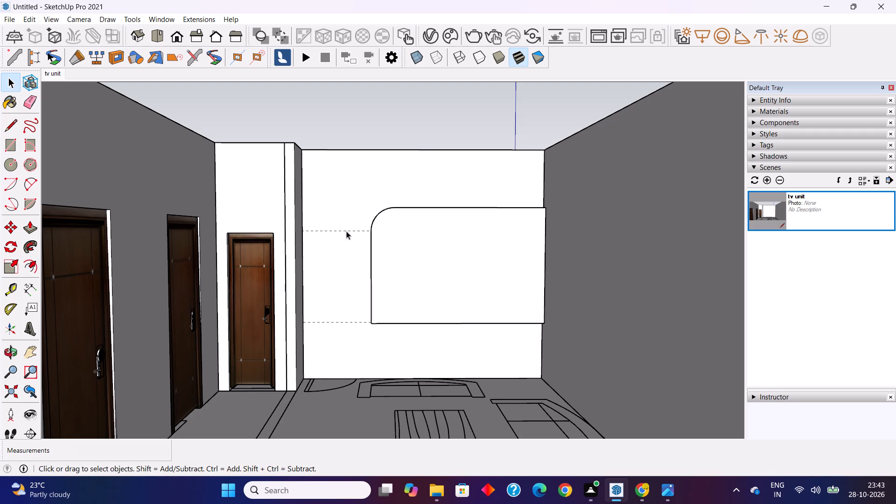
{"action": "key", "text": "Delete"}
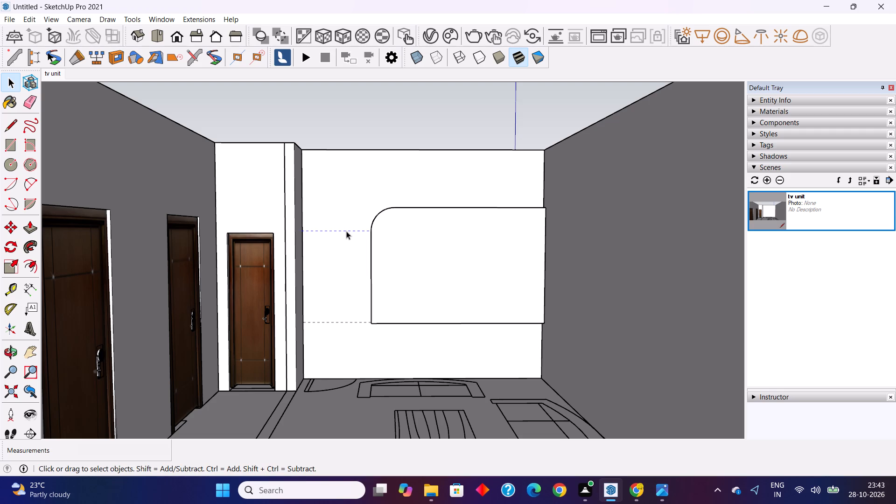
{"action": "left_click", "coordinate": [342, 322]}
{"action": "key", "text": "Delete"}
Return to the tv unit scene and unhide all hidden geometry, including the ceiling.
{"action": "left_click", "coordinate": [353, 119]}
{"action": "double_click", "coordinate": [353, 119]}
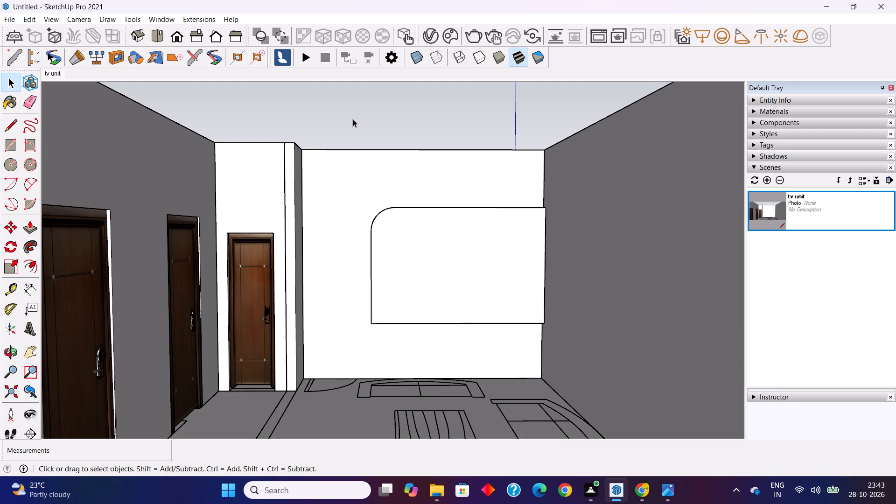
{"action": "left_click", "coordinate": [353, 119]}
{"action": "middle_click_drag", "start_coordinate": [354, 119], "coordinate": [366, 217]}
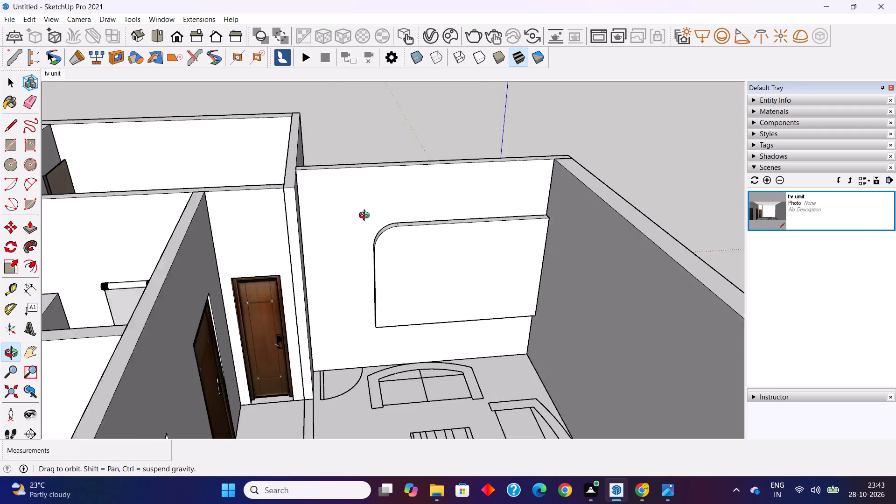
{"action": "middle_click_drag", "start_coordinate": [366, 217], "coordinate": [361, 214]}
{"action": "left_click", "coordinate": [403, 133]}
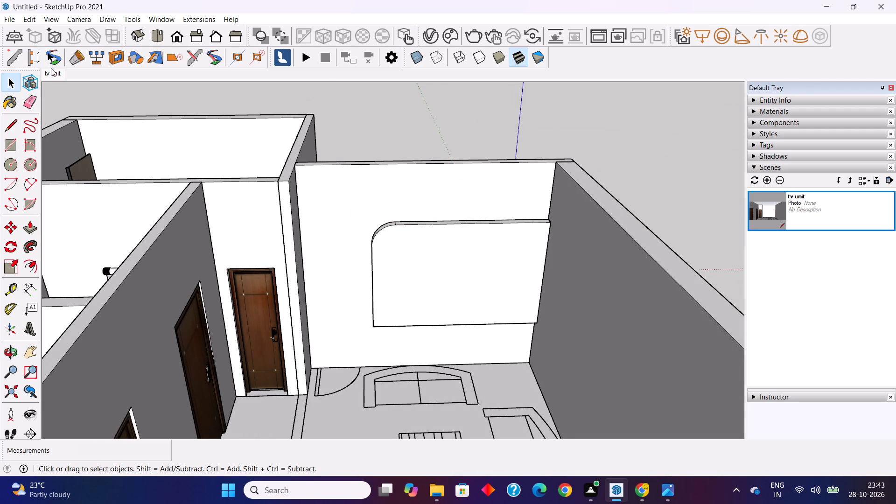
{"action": "left_click", "coordinate": [54, 72]}
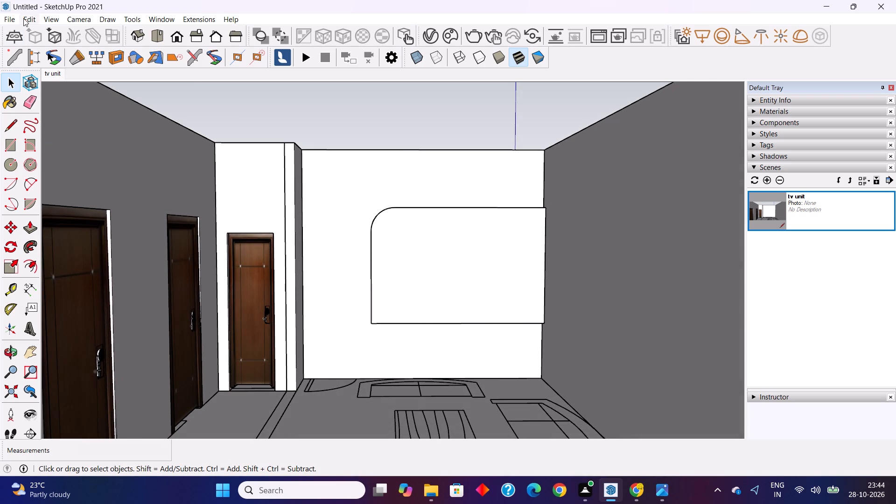
{"action": "left_click", "coordinate": [24, 18]}
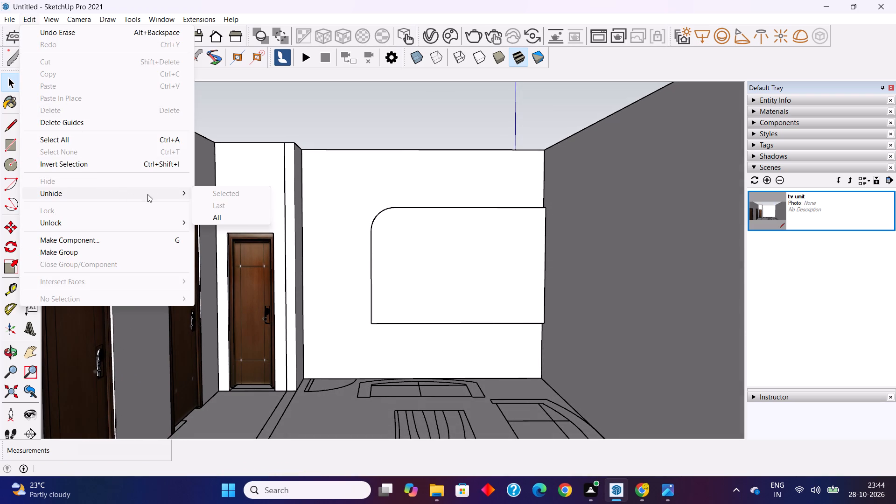
{"action": "left_click", "coordinate": [224, 217]}
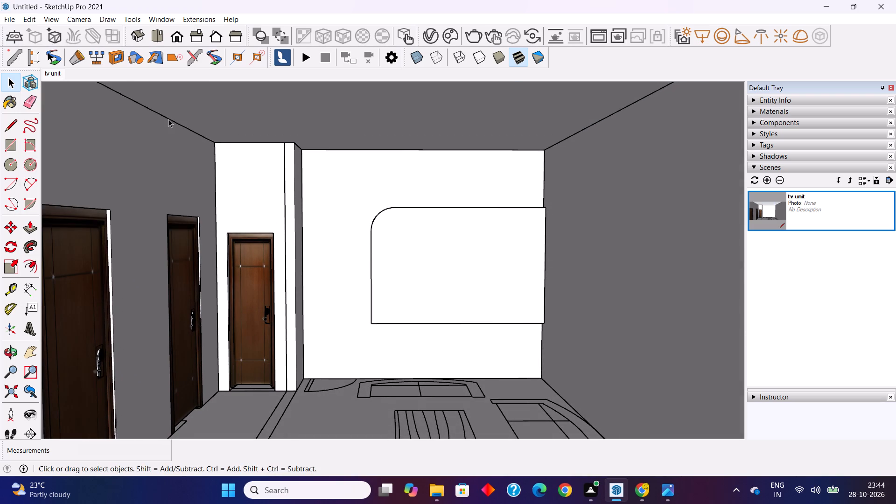
Update the tv unit scene.
{"action": "right_click", "coordinate": [54, 76]}
{"action": "left_click", "coordinate": [89, 126]}
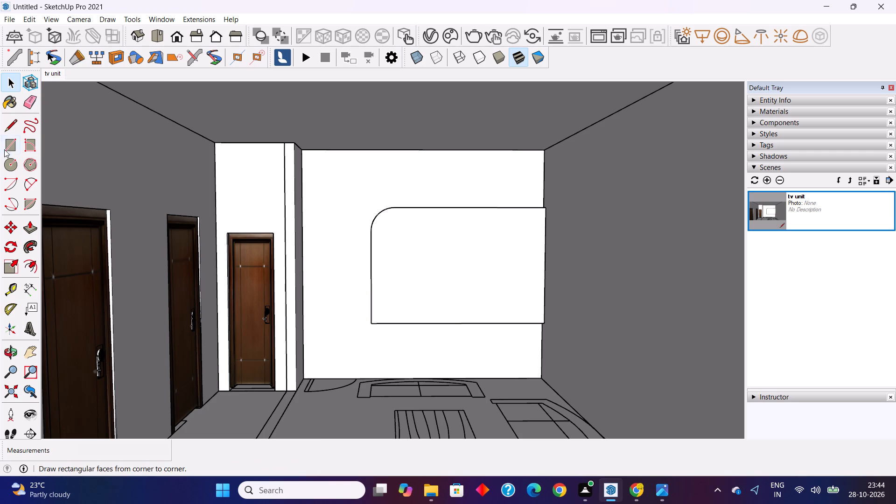
Place a vertical guide on the TV wall 2" in from its edge nearest the doors.
{"action": "left_click", "coordinate": [14, 290]}
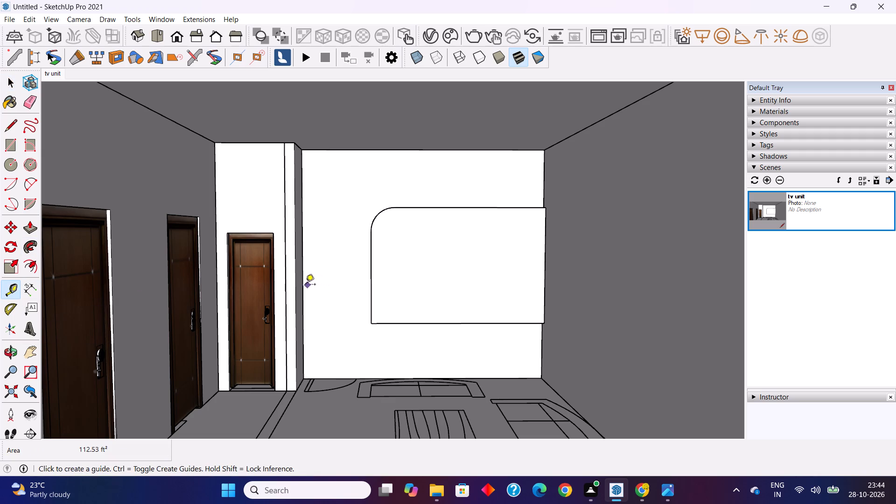
{"action": "left_click", "coordinate": [303, 285]}
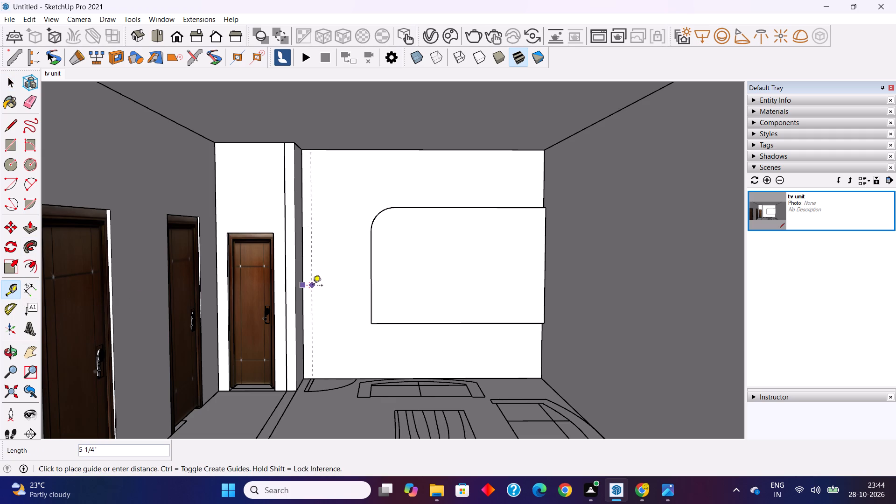
{"action": "key", "text": "2"}
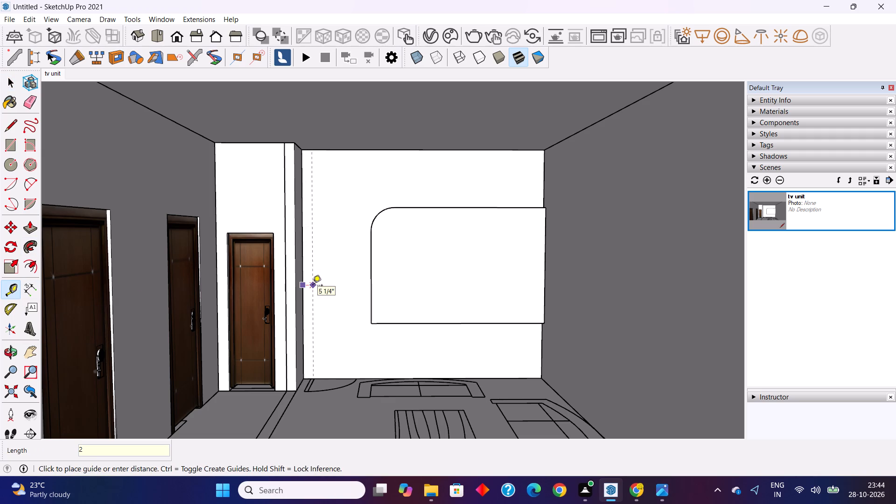
{"action": "key", "text": "shift+quotedbl"}
{"action": "key", "text": "Return"}
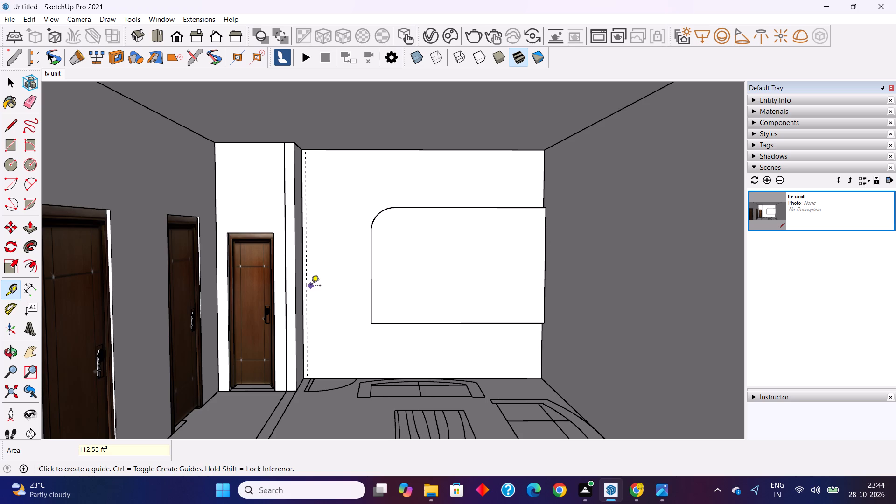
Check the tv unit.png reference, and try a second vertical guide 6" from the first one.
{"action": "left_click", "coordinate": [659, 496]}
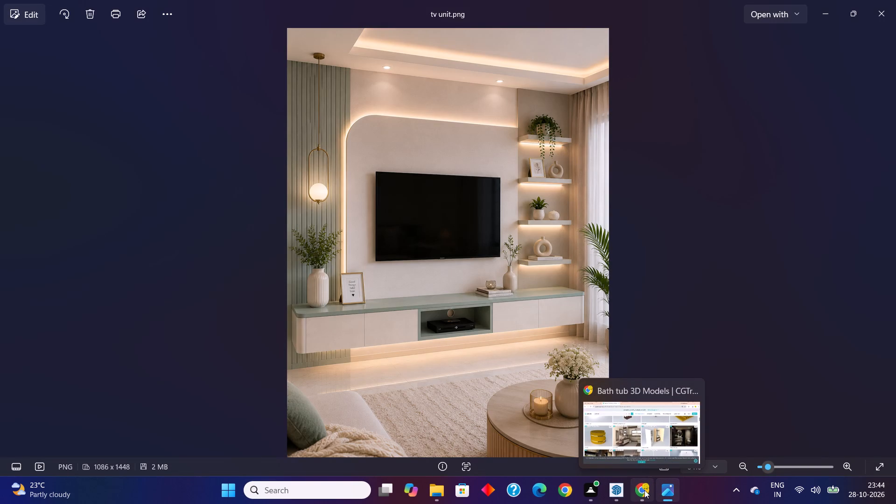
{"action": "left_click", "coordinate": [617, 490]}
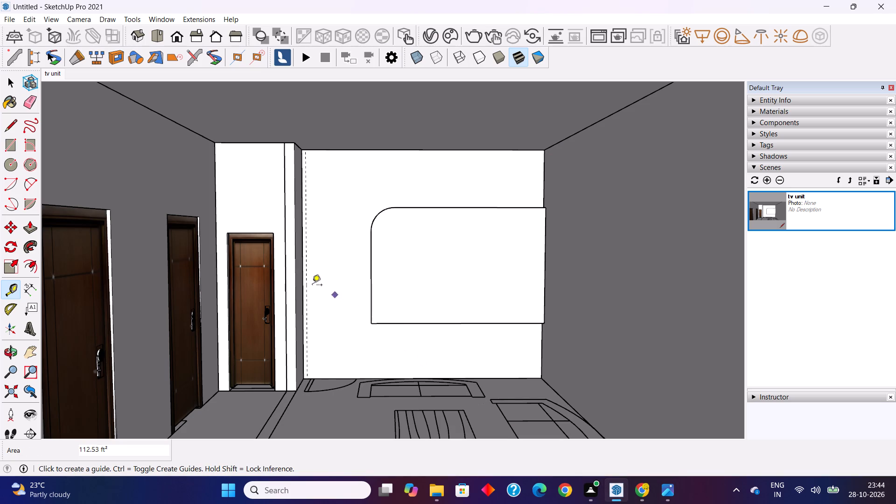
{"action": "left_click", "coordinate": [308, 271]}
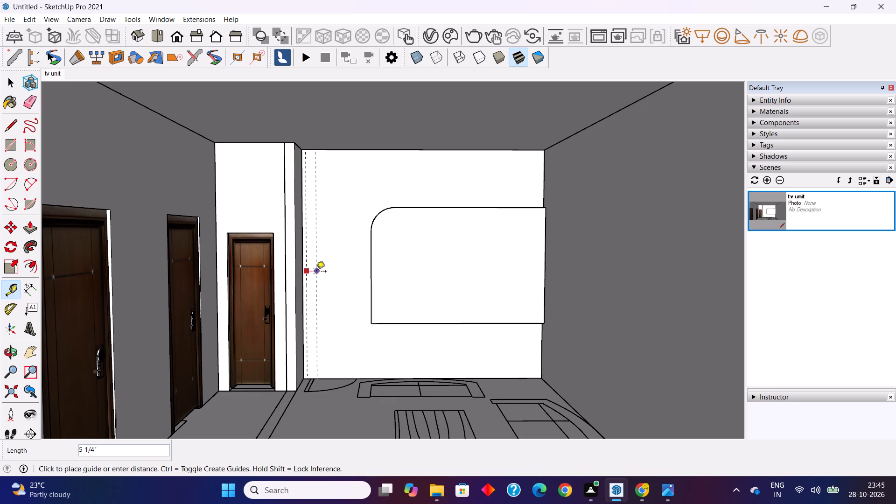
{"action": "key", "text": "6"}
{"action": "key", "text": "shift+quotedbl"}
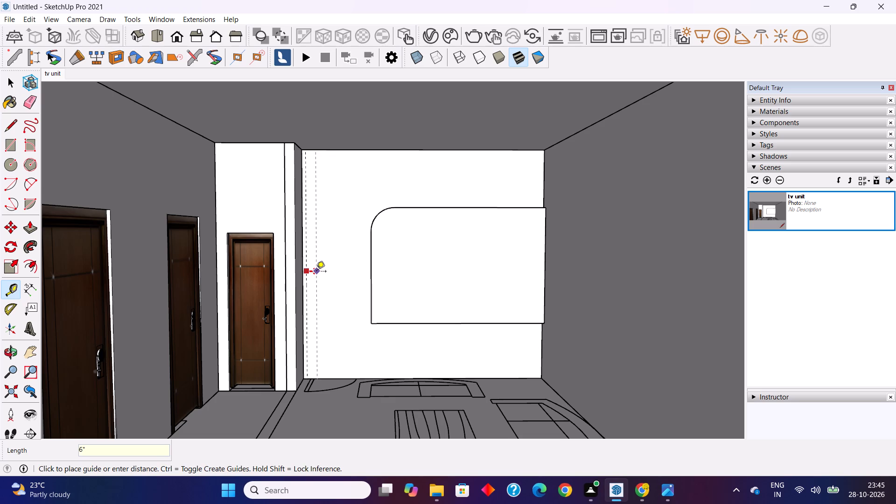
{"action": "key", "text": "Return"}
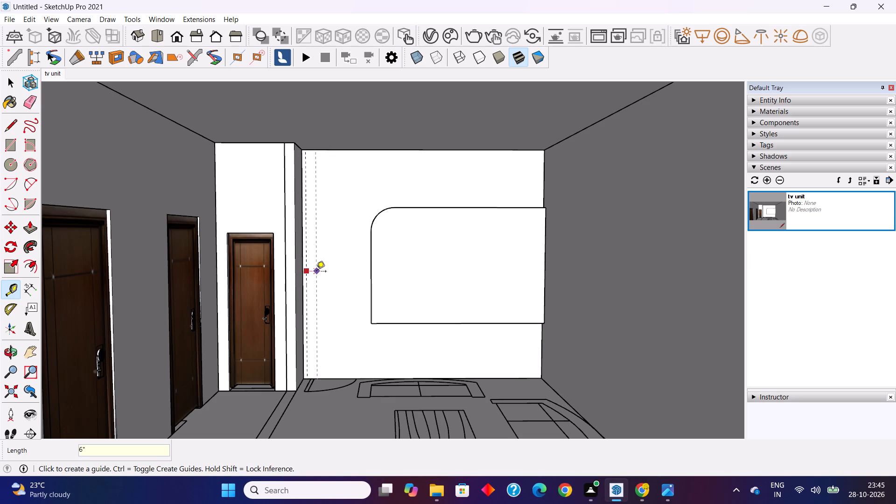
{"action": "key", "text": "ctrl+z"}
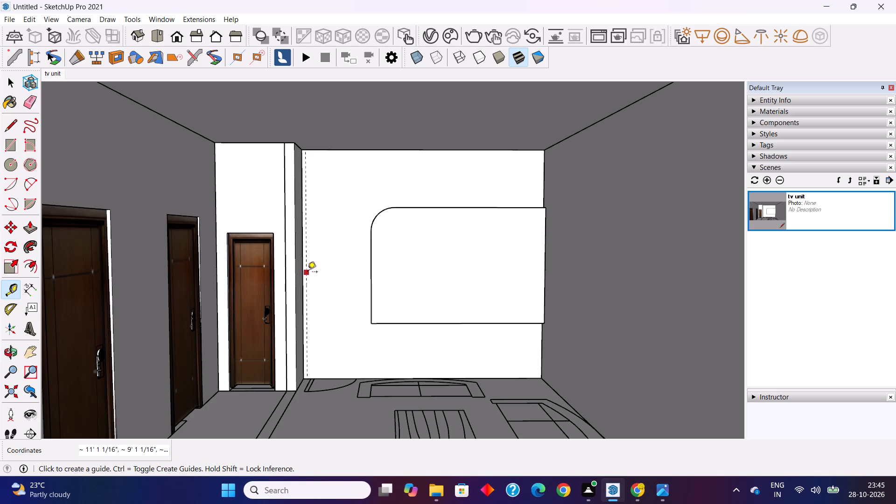
Place a second vertical guide 2" from the first one, towards the TV panel.
{"action": "left_click", "coordinate": [308, 273]}
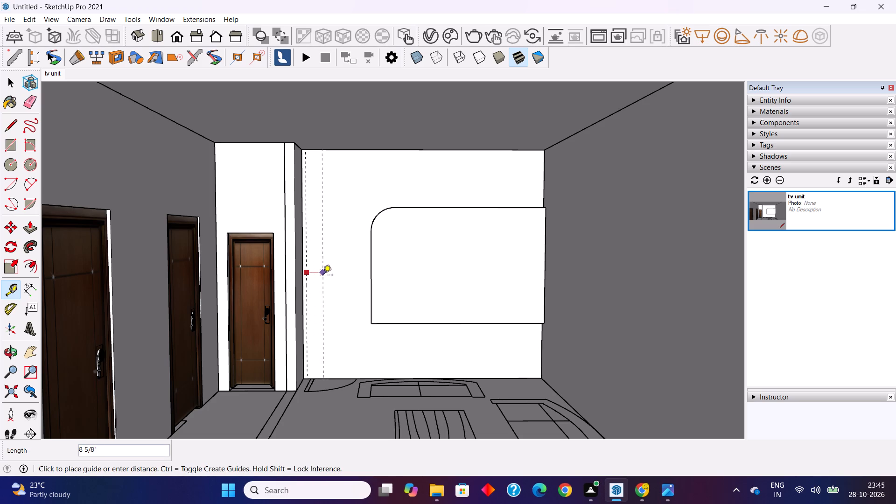
{"action": "type", "text": "2\""}
{"action": "key", "text": "Return"}
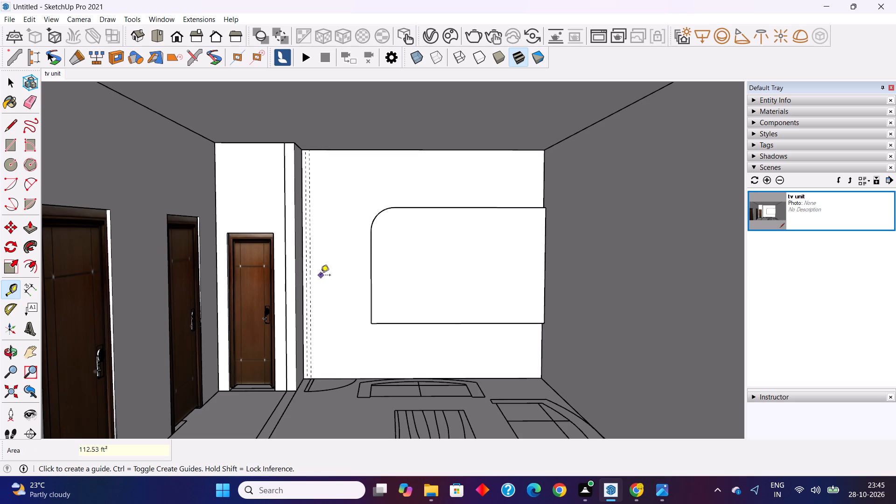
Hide the house's roof slab group so the rooms below are exposed.
{"action": "scroll", "coordinate": [317, 271], "scroll_direction": "down", "scroll_amount": 2}
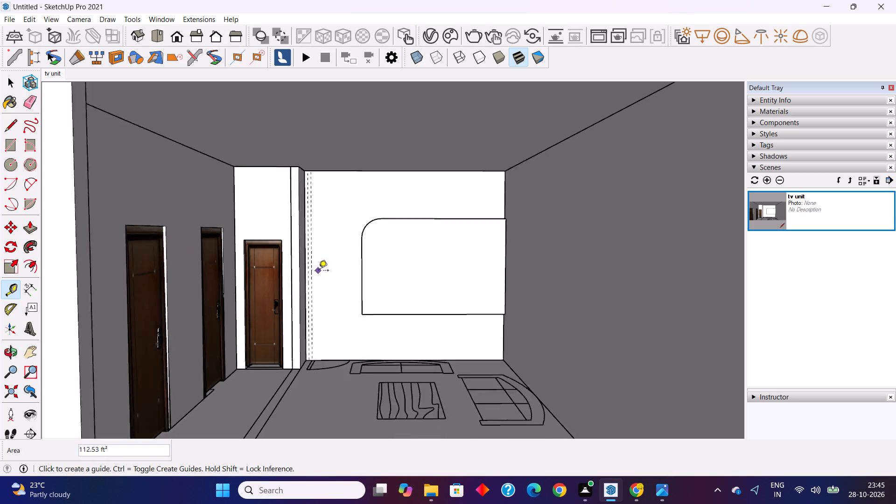
{"action": "scroll", "coordinate": [319, 271], "scroll_direction": "down", "scroll_amount": 2}
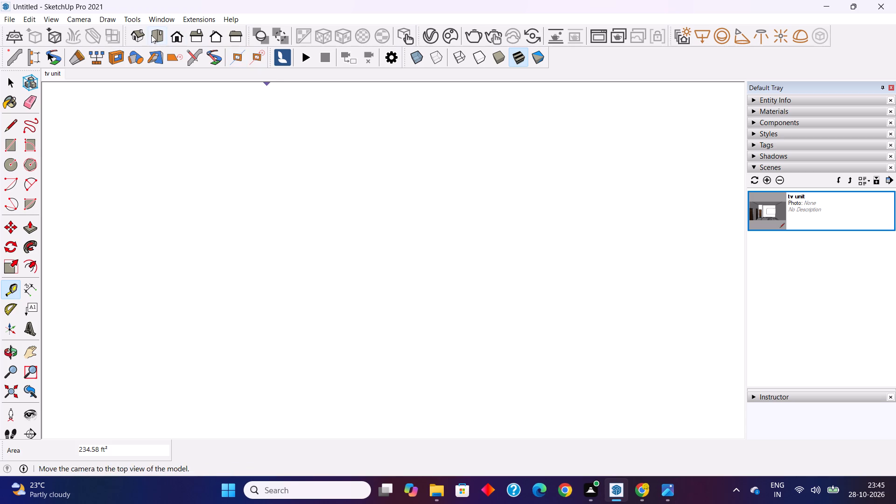
{"action": "left_click", "coordinate": [143, 35]}
{"action": "scroll", "coordinate": [237, 222], "scroll_direction": "down", "scroll_amount": 2}
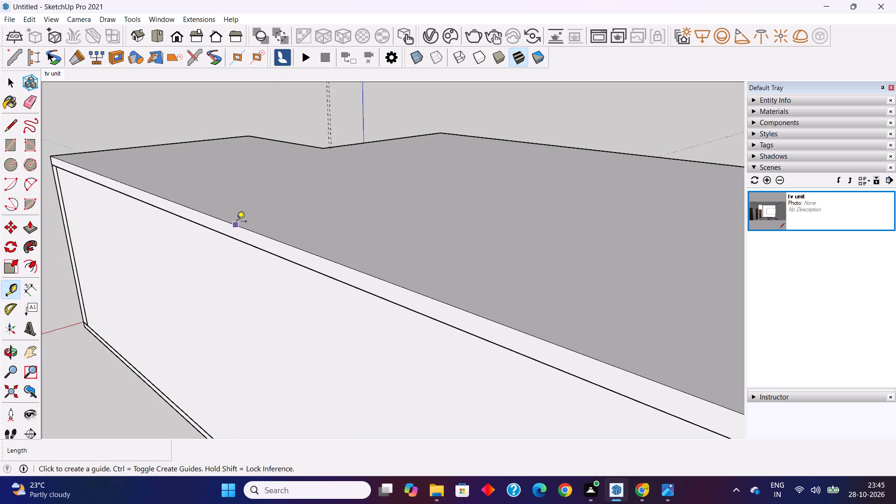
{"action": "scroll", "coordinate": [237, 222], "scroll_direction": "down", "scroll_amount": 10}
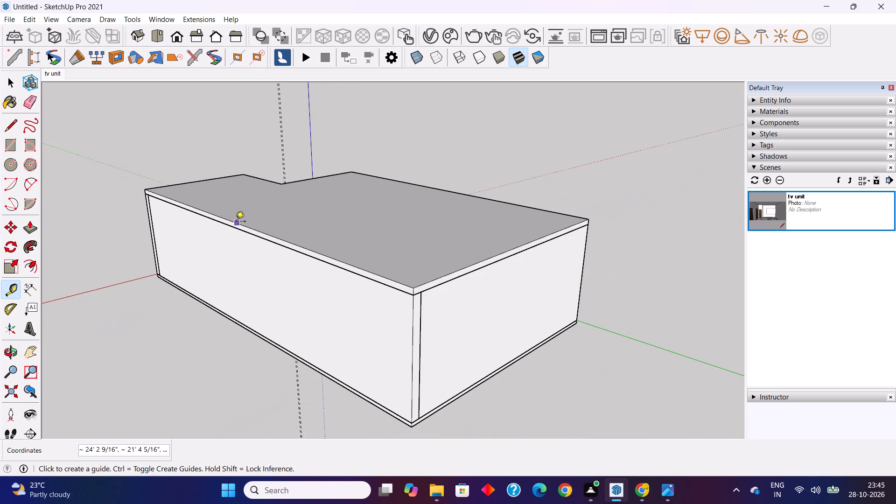
{"action": "middle_click_drag", "start_coordinate": [234, 222], "coordinate": [235, 257]}
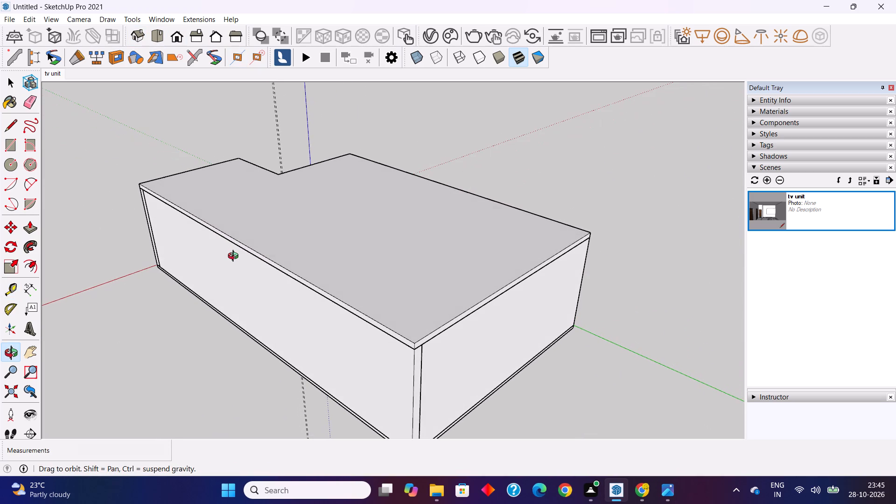
{"action": "middle_click_drag", "start_coordinate": [235, 257], "coordinate": [222, 254]}
{"action": "key", "text": "space"}
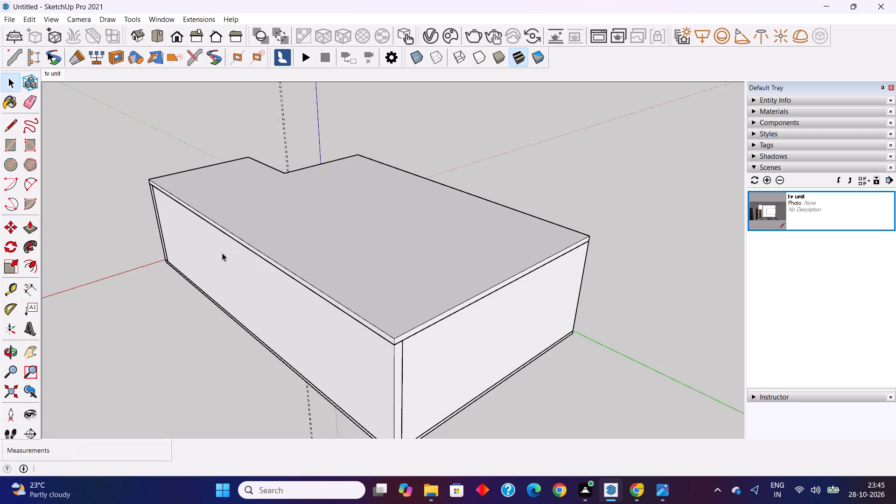
{"action": "left_click", "coordinate": [191, 335]}
{"action": "left_click", "coordinate": [280, 259]}
{"action": "right_click", "coordinate": [280, 259]}
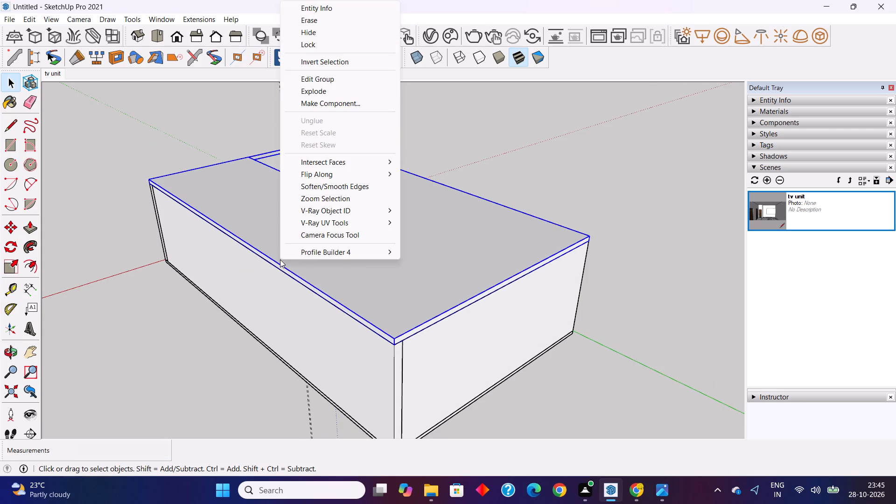
{"action": "left_click", "coordinate": [317, 30]}
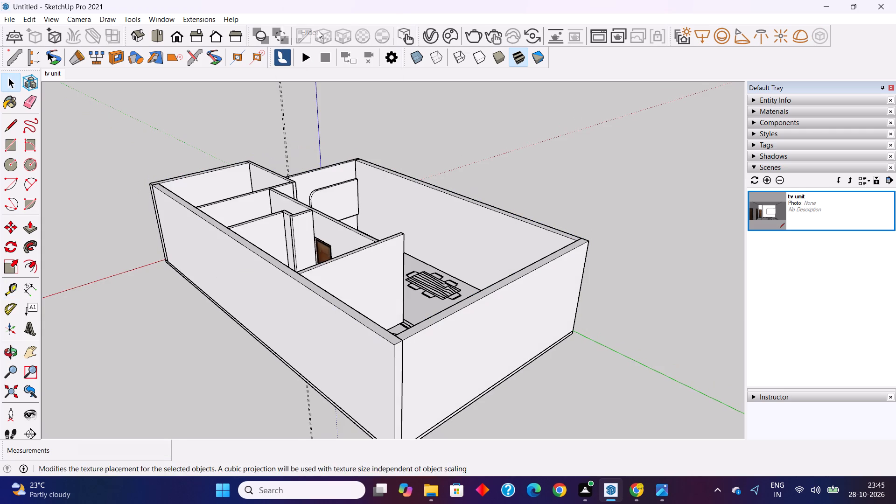
Draw a rectangle about 32' 10 1/2" by 10' 11 11/16" over the living hall at wall-top level, starting from the TV wall corner.
{"action": "middle_click_drag", "start_coordinate": [275, 227], "coordinate": [263, 301]}
{"action": "scroll", "coordinate": [365, 120], "scroll_direction": "up", "scroll_amount": 2}
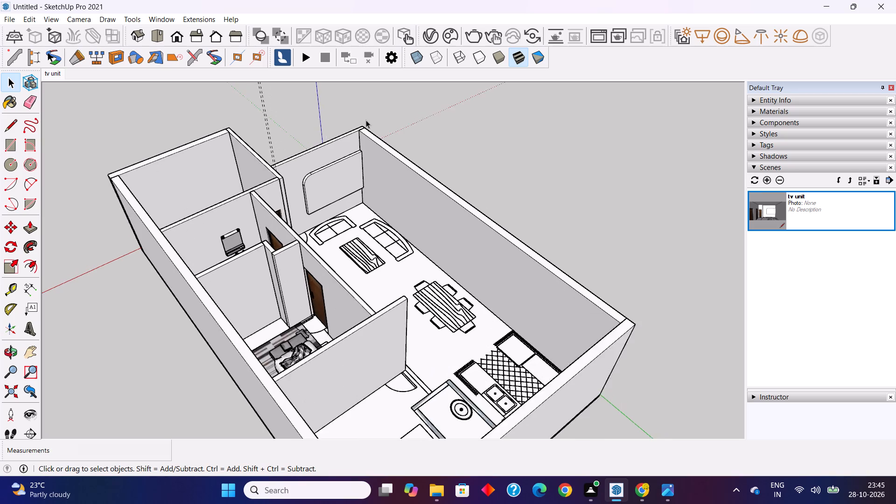
{"action": "scroll", "coordinate": [366, 120], "scroll_direction": "up", "scroll_amount": 3}
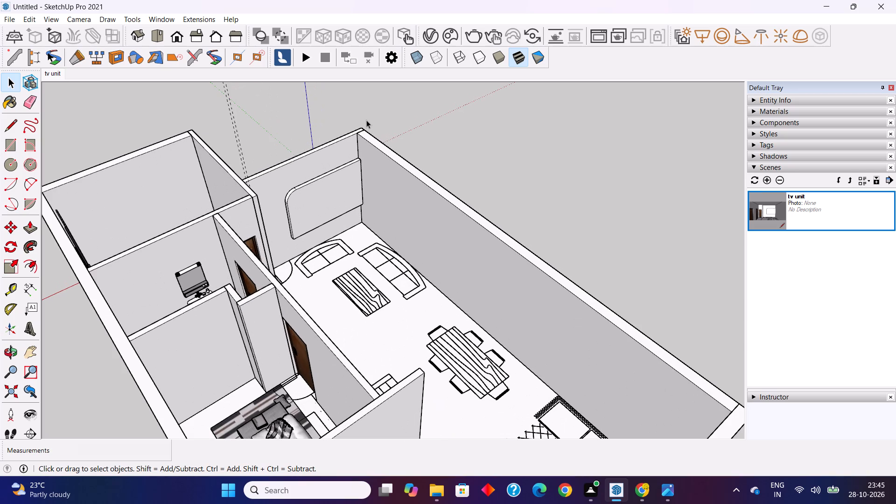
{"action": "scroll", "coordinate": [366, 120], "scroll_direction": "down", "scroll_amount": 2}
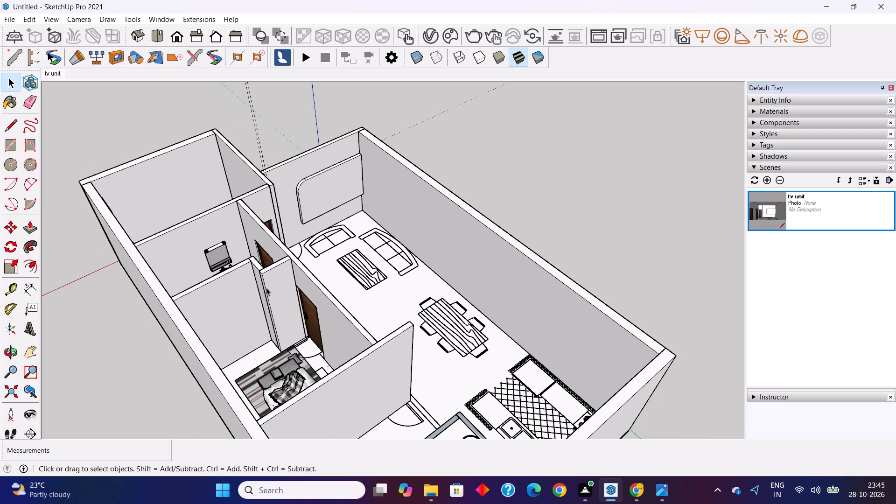
{"action": "scroll", "coordinate": [289, 286], "scroll_direction": "down", "scroll_amount": 2}
{"action": "middle_click_drag", "start_coordinate": [362, 295], "coordinate": [366, 295]}
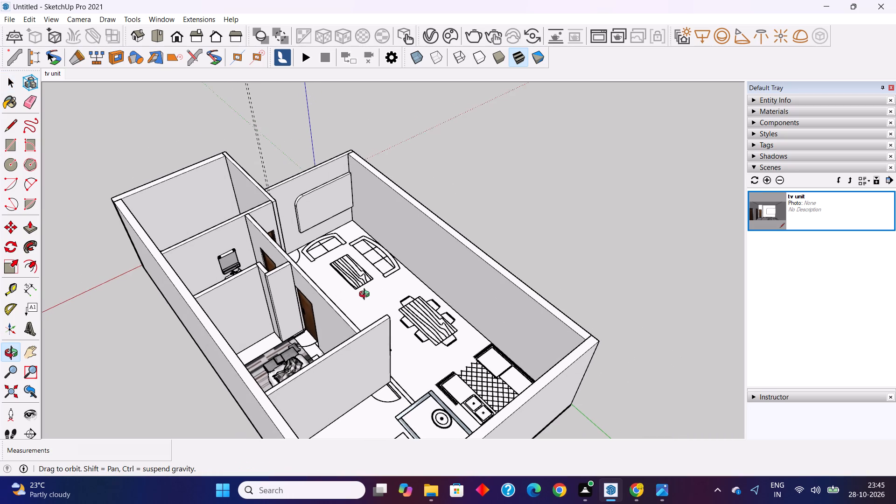
{"action": "middle_click_drag", "start_coordinate": [366, 295], "coordinate": [372, 295]}
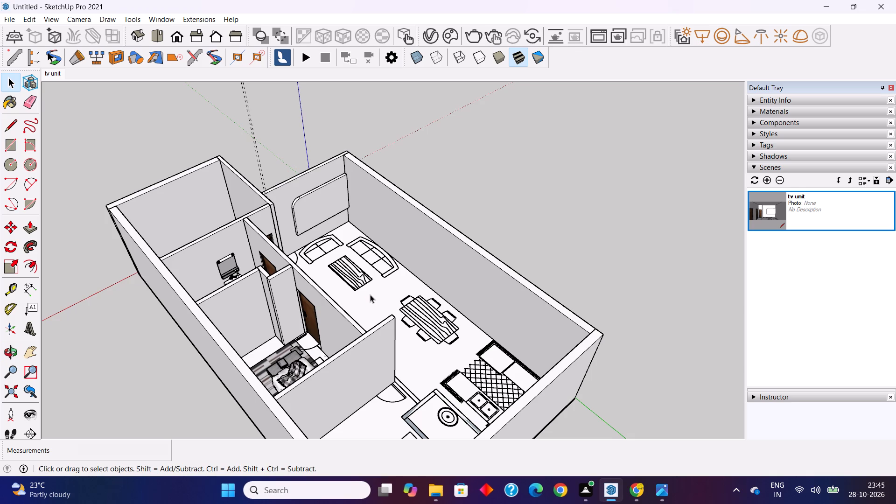
{"action": "left_click", "coordinate": [14, 146]}
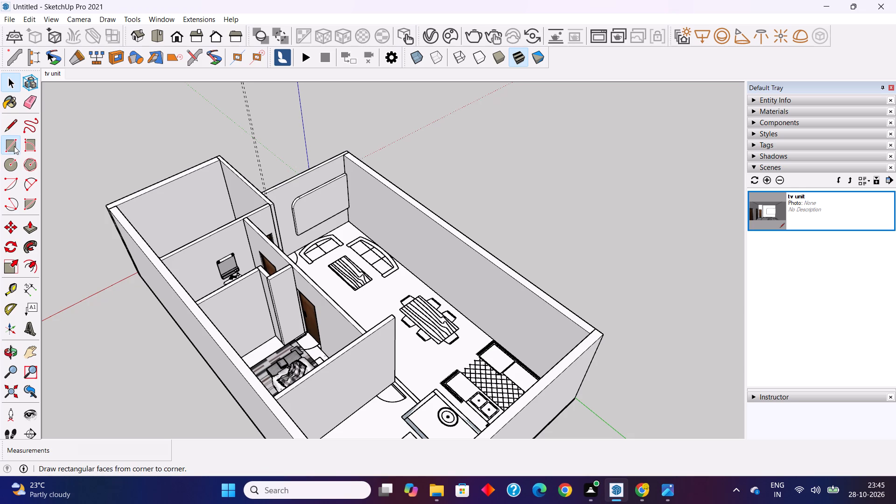
{"action": "left_click", "coordinate": [343, 154]}
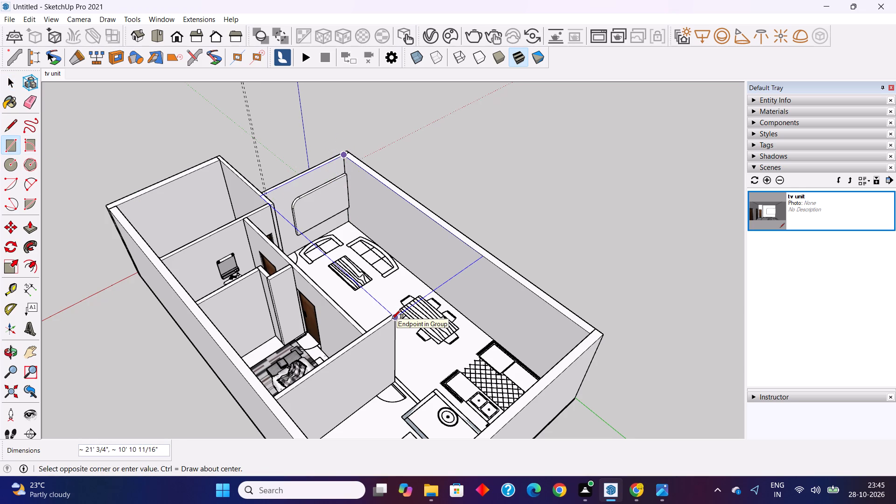
{"action": "scroll", "coordinate": [392, 319], "scroll_direction": "down", "scroll_amount": 3}
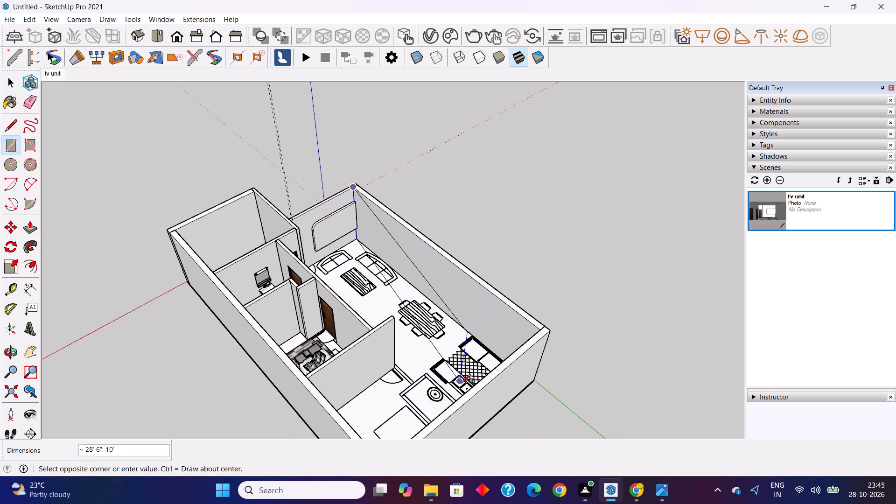
{"action": "left_click", "coordinate": [471, 387]}
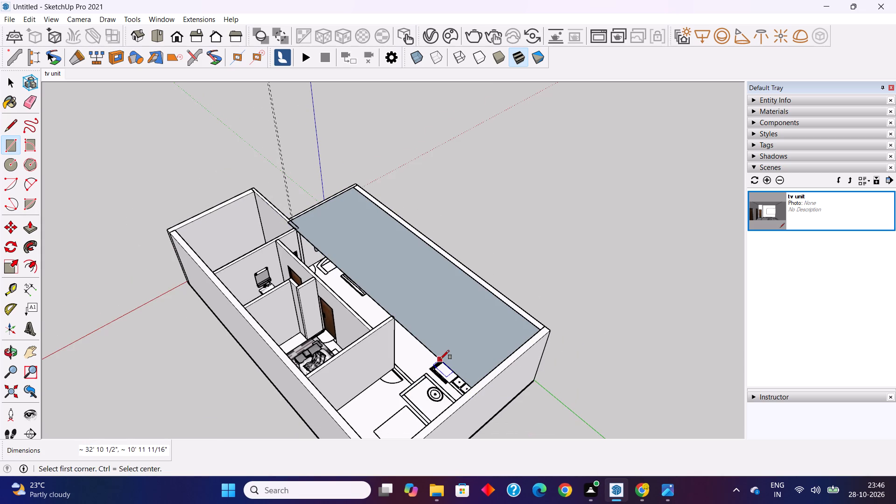
Make the new rectangle over the living hall and its edges a group.
{"action": "key", "text": "space"}
{"action": "double_click", "coordinate": [419, 289]}
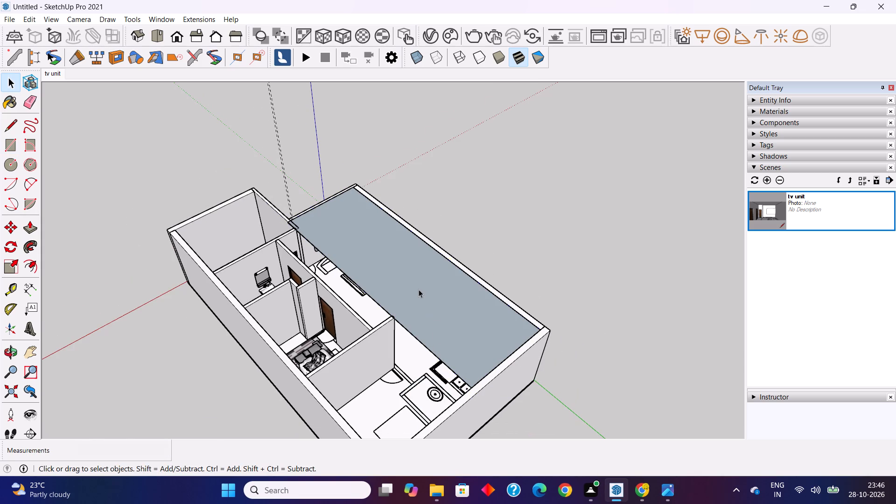
{"action": "right_click", "coordinate": [419, 289]}
{"action": "left_click", "coordinate": [470, 168]}
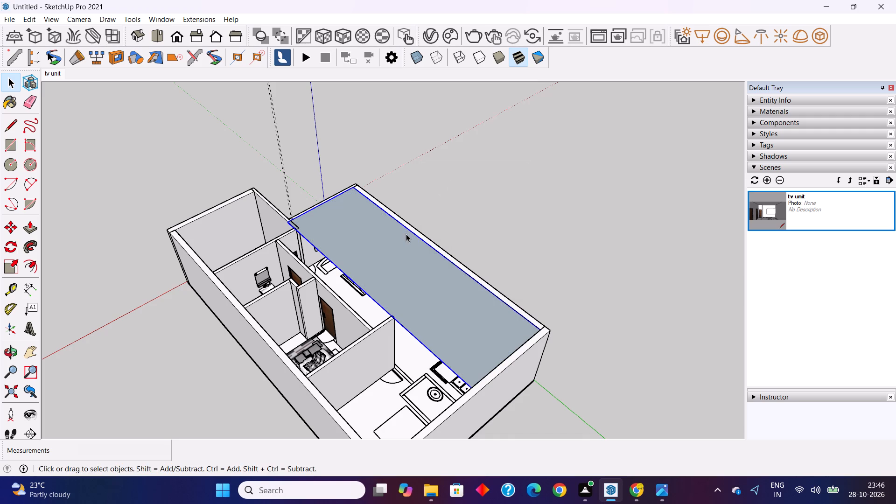
Inside the new group, extrude the ceiling face upward by 4" with Push/Pull, and exit the group.
{"action": "double_click", "coordinate": [401, 265]}
{"action": "left_click", "coordinate": [31, 228]}
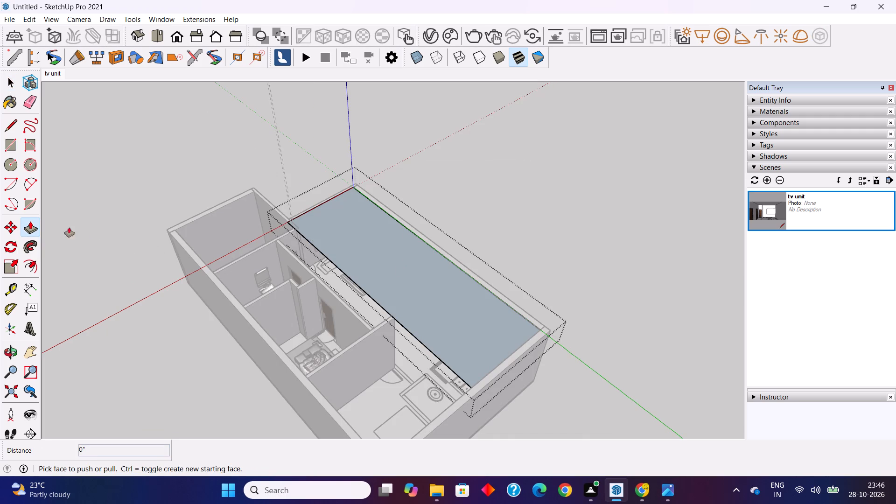
{"action": "left_click", "coordinate": [358, 252]}
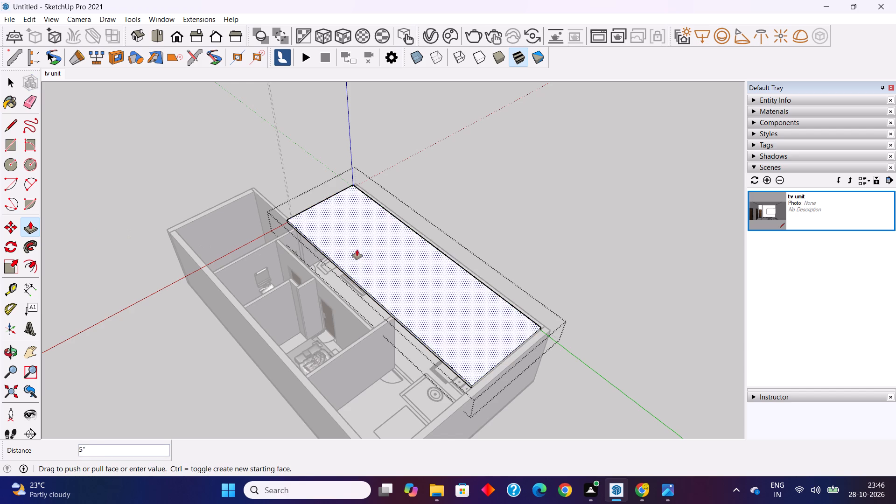
{"action": "type", "text": "4\""}
{"action": "key", "text": "Return"}
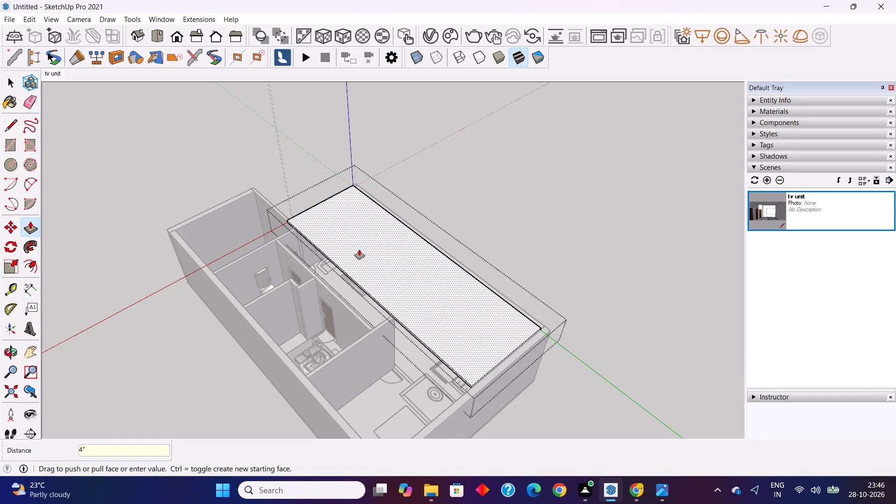
{"action": "key", "text": "space"}
{"action": "left_click", "coordinate": [441, 179]}
Move the ceiling slab down 4" from its top corner to its bottom corner, making its top flush with the walls.
{"action": "middle_click_drag", "start_coordinate": [429, 207], "coordinate": [0, 229]}
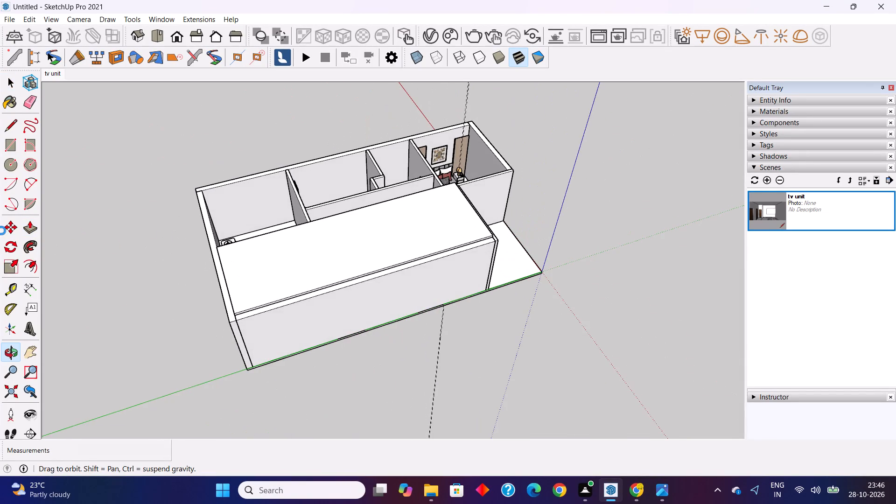
{"action": "scroll", "coordinate": [493, 239], "scroll_direction": "up", "scroll_amount": 3}
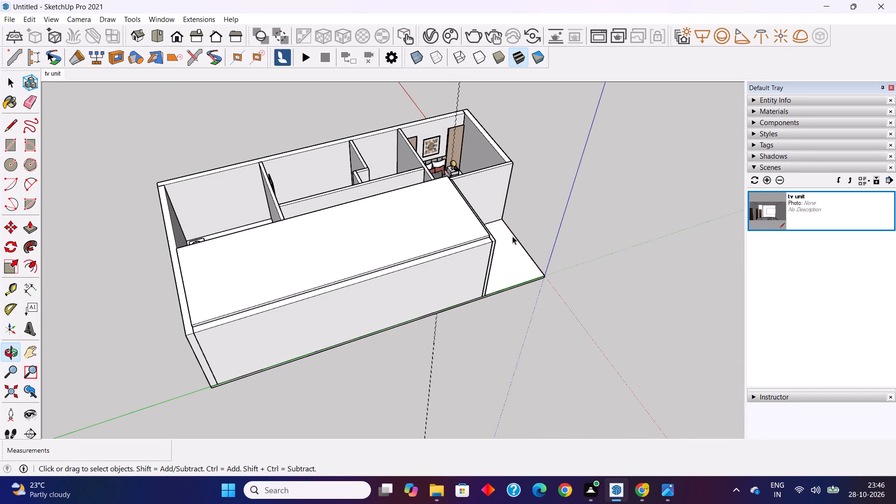
{"action": "scroll", "coordinate": [468, 222], "scroll_direction": "up", "scroll_amount": 8}
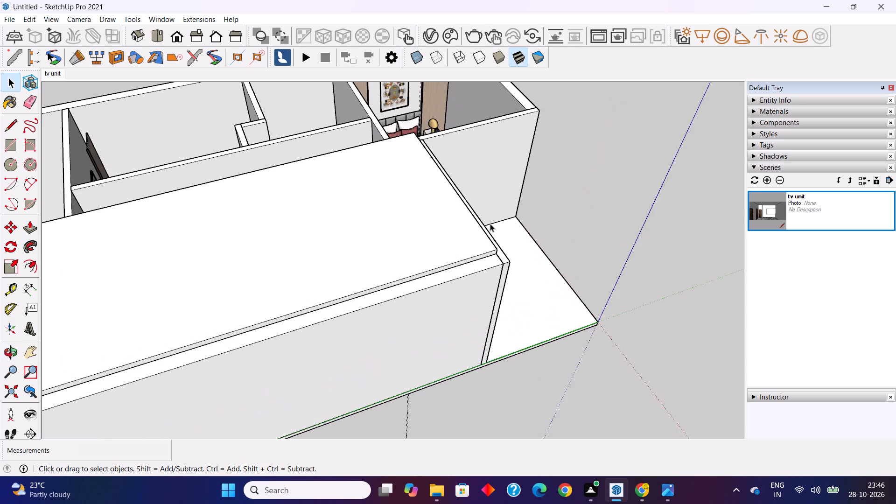
{"action": "scroll", "coordinate": [488, 224], "scroll_direction": "up", "scroll_amount": 2}
{"action": "middle_click_drag", "start_coordinate": [459, 252], "coordinate": [244, 236]}
{"action": "scroll", "coordinate": [280, 231], "scroll_direction": "up", "scroll_amount": 2}
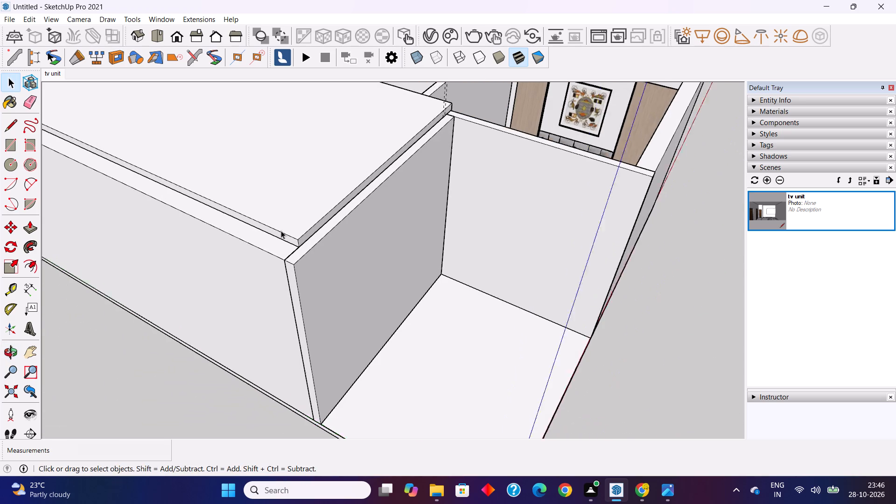
{"action": "scroll", "coordinate": [281, 231], "scroll_direction": "up", "scroll_amount": 5}
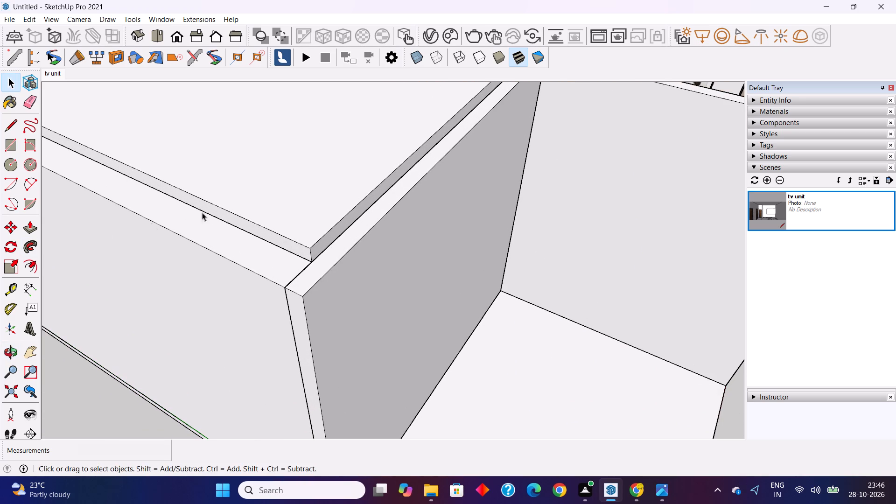
{"action": "left_click", "coordinate": [298, 190]}
{"action": "left_click", "coordinate": [12, 226]}
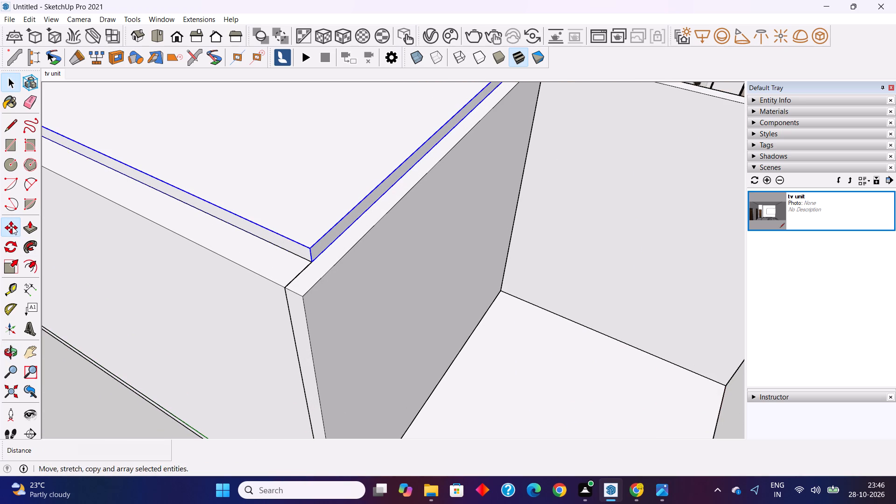
{"action": "left_click", "coordinate": [309, 247]}
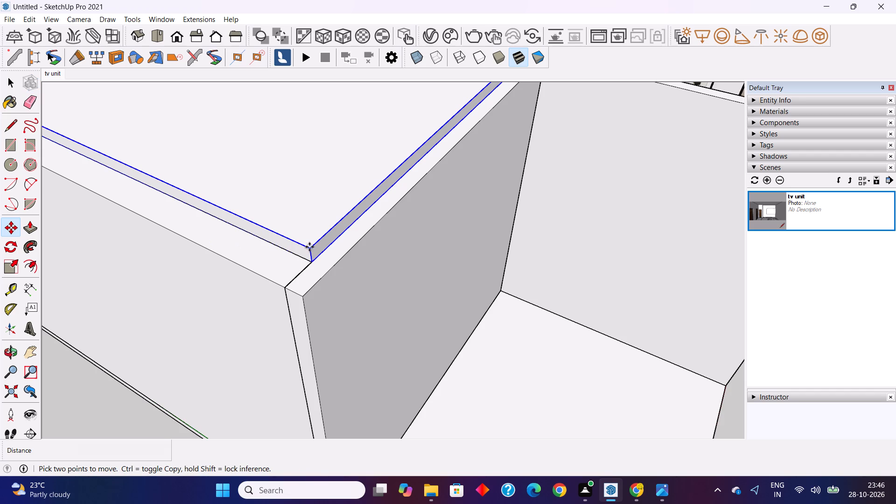
{"action": "left_click", "coordinate": [313, 260]}
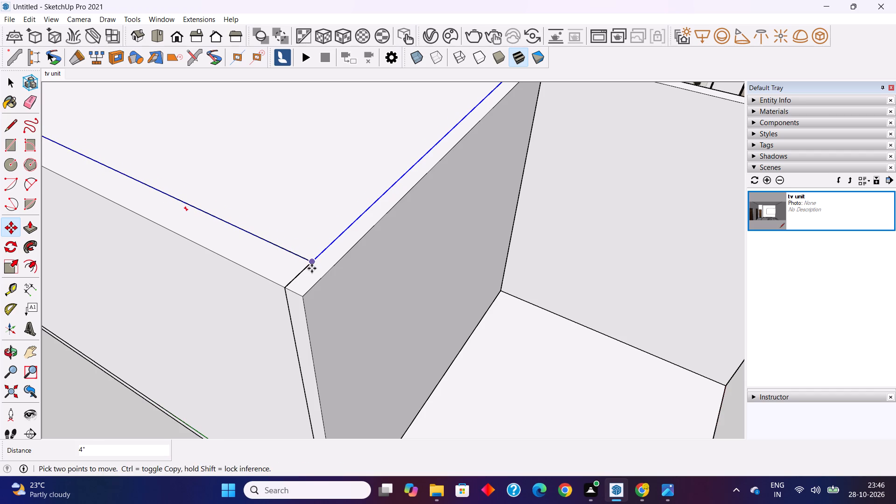
Move the ceiling slab down another 4" along the blue axis.
{"action": "left_click", "coordinate": [313, 263]}
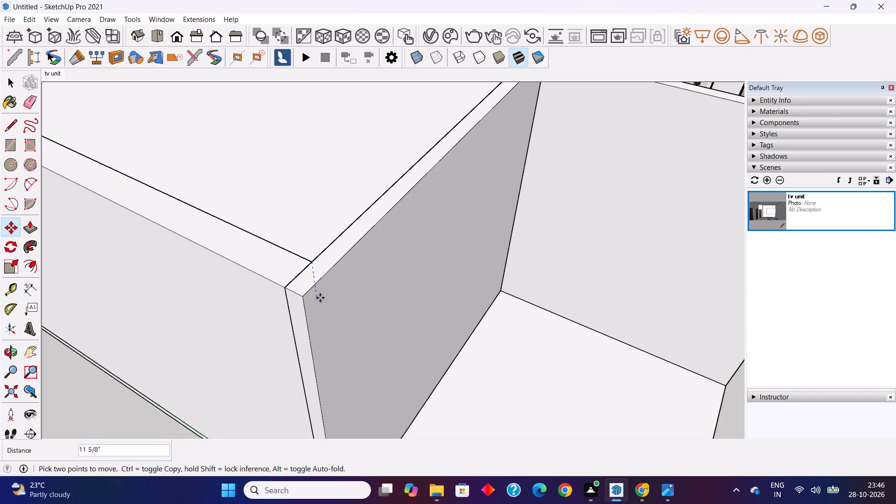
{"action": "type", "text": "4\""}
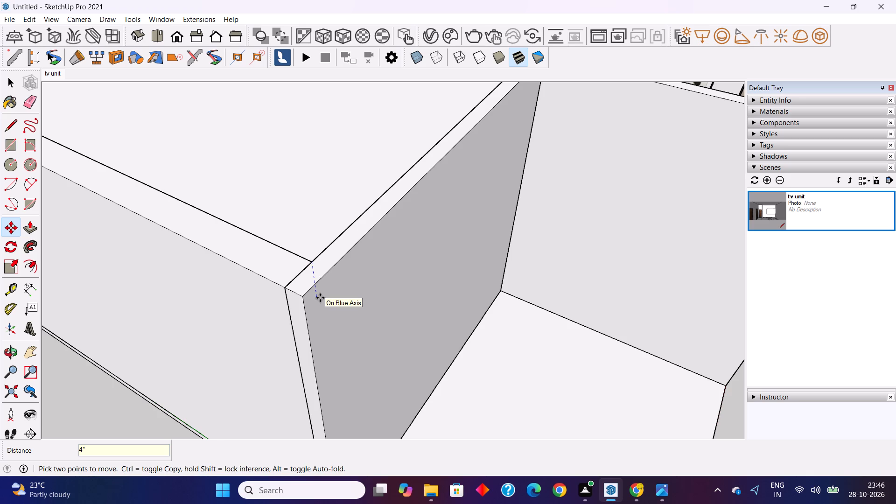
{"action": "key", "text": "Return"}
{"action": "key", "text": "space"}
{"action": "scroll", "coordinate": [261, 327], "scroll_direction": "down", "scroll_amount": 6}
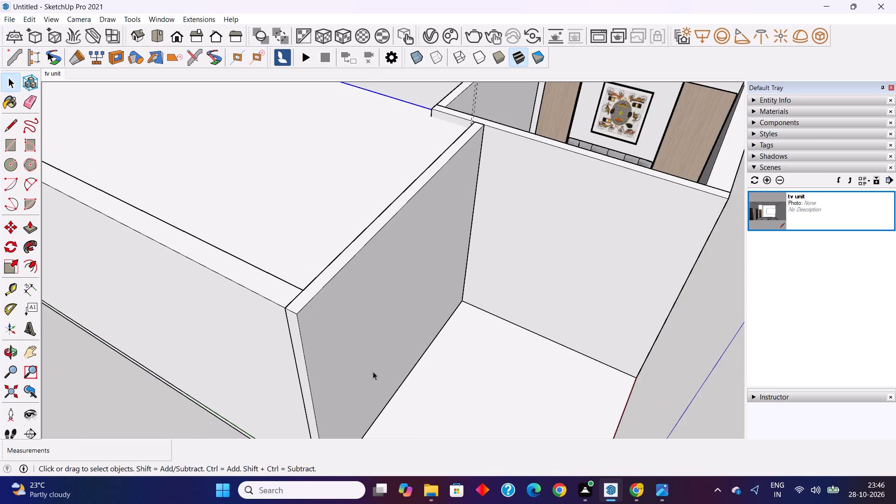
{"action": "scroll", "coordinate": [373, 371], "scroll_direction": "down", "scroll_amount": 4}
{"action": "middle_click_drag", "start_coordinate": [362, 367], "coordinate": [573, 371]}
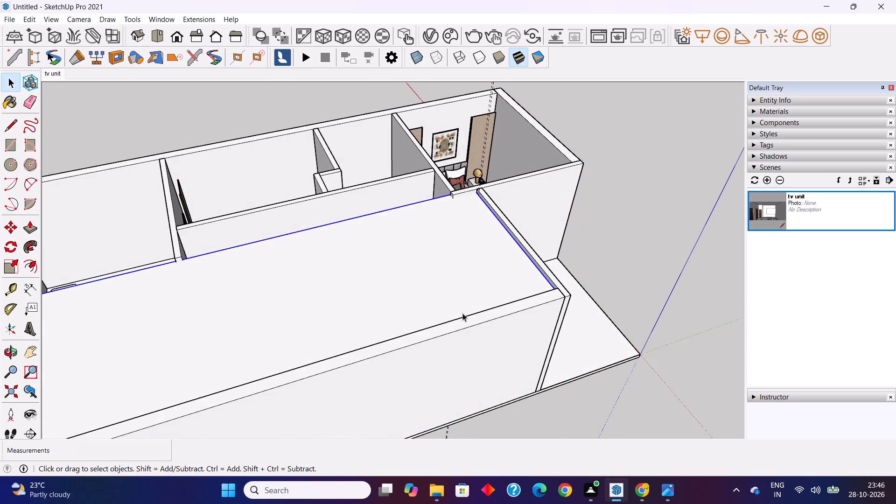
Inside the ceiling slab group, push the corridor-side face inward about 5 11/16" to the projecting wall corner, and exit the group.
{"action": "middle_click_drag", "start_coordinate": [433, 302], "coordinate": [658, 315]}
{"action": "middle_click_drag", "start_coordinate": [286, 271], "coordinate": [383, 279]}
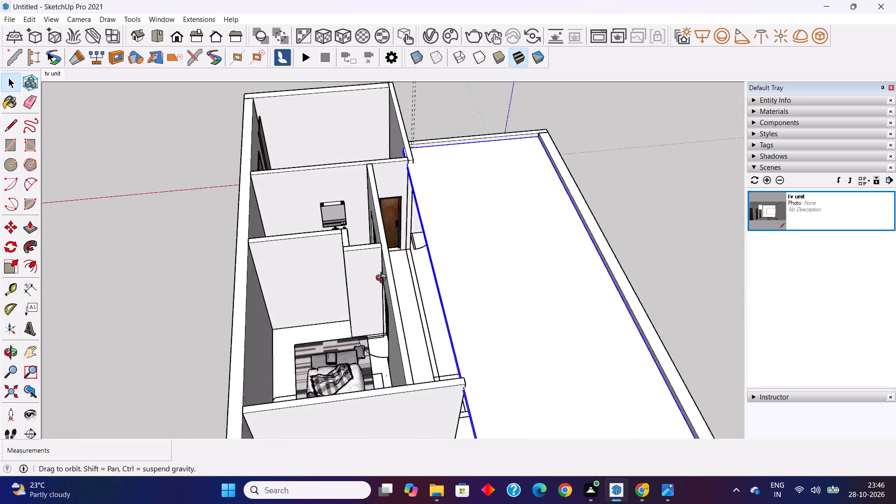
{"action": "middle_click_drag", "start_coordinate": [383, 279], "coordinate": [405, 274]}
{"action": "scroll", "coordinate": [401, 145], "scroll_direction": "up", "scroll_amount": 4}
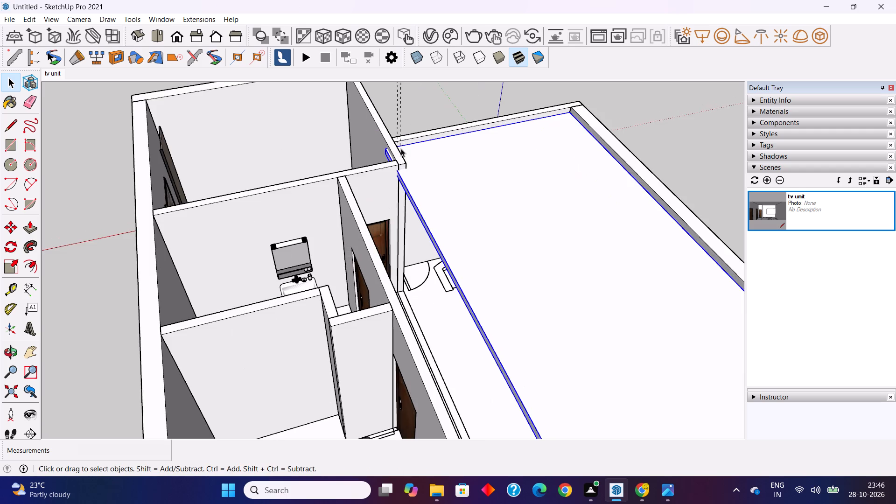
{"action": "scroll", "coordinate": [401, 147], "scroll_direction": "up", "scroll_amount": 6}
{"action": "middle_click_drag", "start_coordinate": [408, 189], "coordinate": [448, 203]}
{"action": "scroll", "coordinate": [439, 226], "scroll_direction": "up", "scroll_amount": 3}
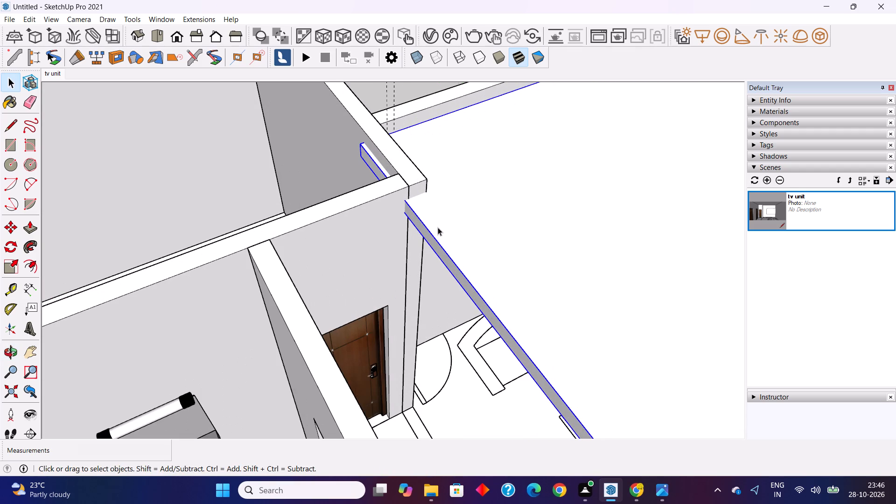
{"action": "scroll", "coordinate": [434, 232], "scroll_direction": "up", "scroll_amount": 1}
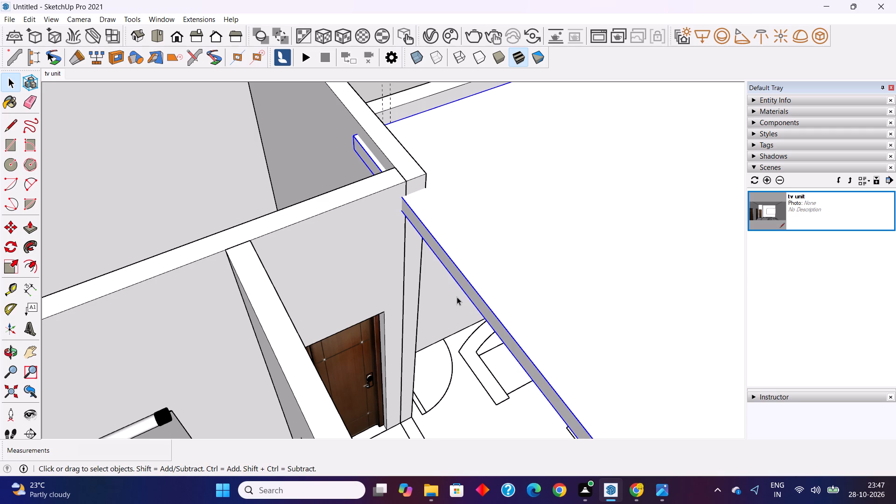
{"action": "triple_click", "coordinate": [497, 271]}
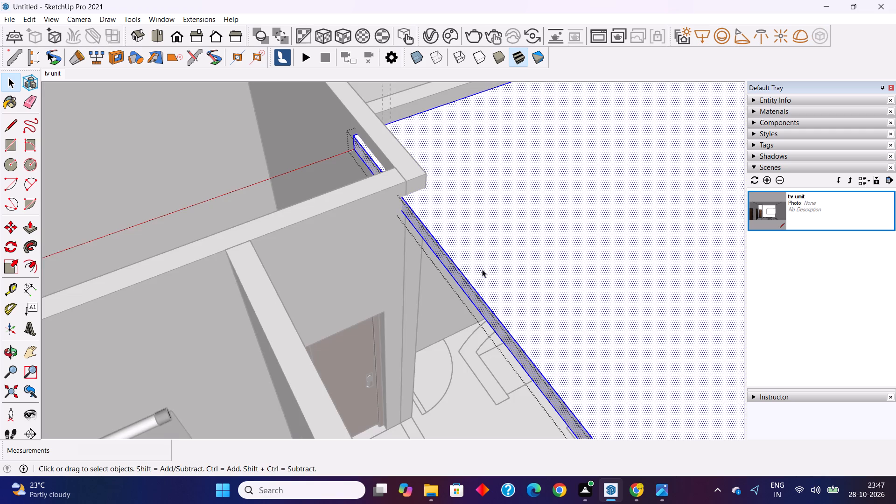
{"action": "left_click", "coordinate": [449, 263]}
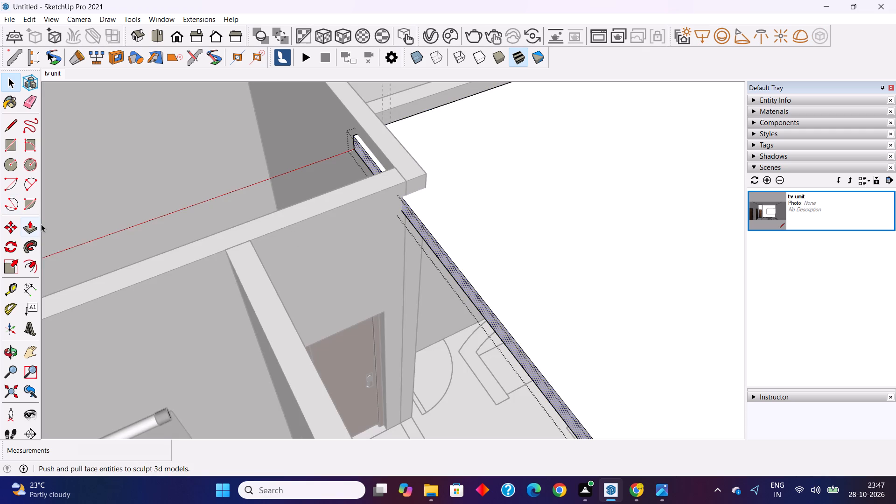
{"action": "left_click", "coordinate": [35, 227]}
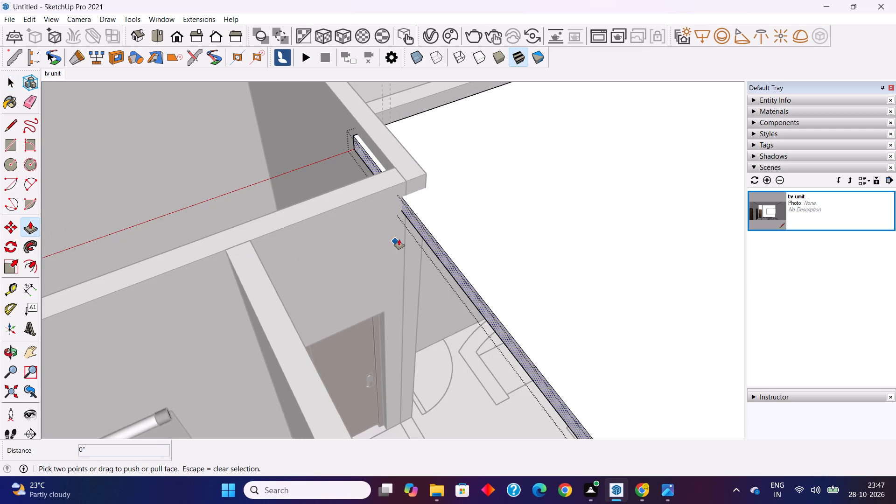
{"action": "left_click", "coordinate": [420, 233]}
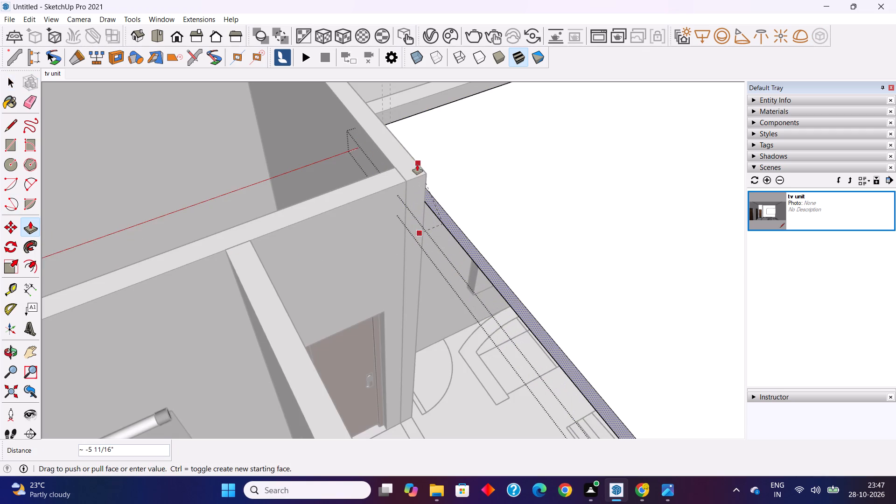
{"action": "left_click", "coordinate": [418, 164]}
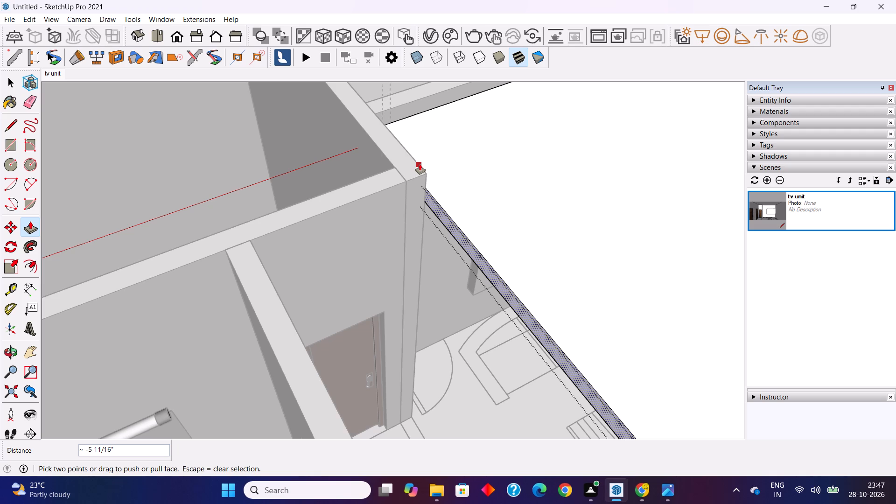
{"action": "key", "text": "space"}
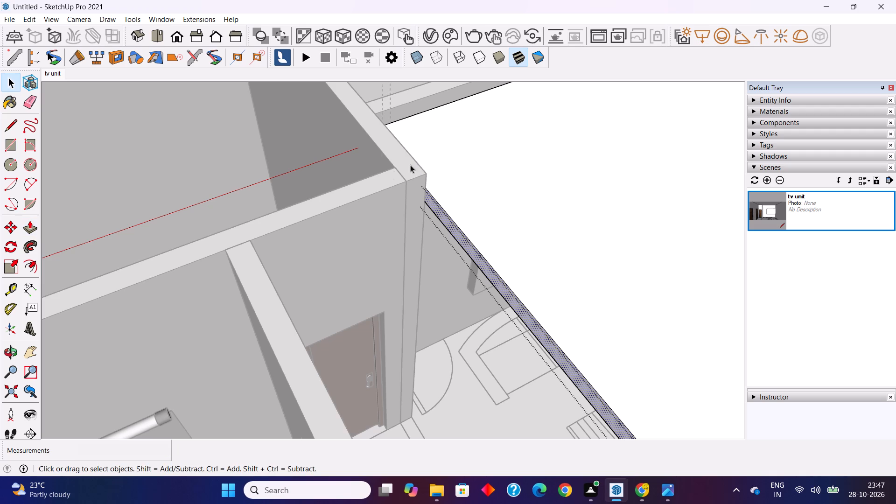
{"action": "scroll", "coordinate": [310, 219], "scroll_direction": "down", "scroll_amount": 14}
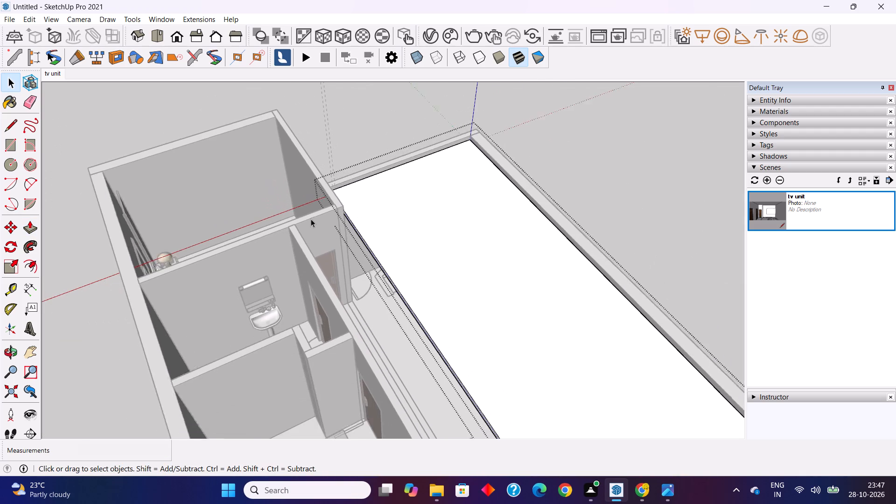
{"action": "scroll", "coordinate": [311, 219], "scroll_direction": "down", "scroll_amount": 2}
{"action": "left_click", "coordinate": [621, 145]}
Reopen the ceiling slab group and draw a vertical 4" line across its side face at the projecting wall corner.
{"action": "middle_click_drag", "start_coordinate": [399, 191], "coordinate": [419, 188]}
{"action": "scroll", "coordinate": [416, 175], "scroll_direction": "down", "scroll_amount": 5}
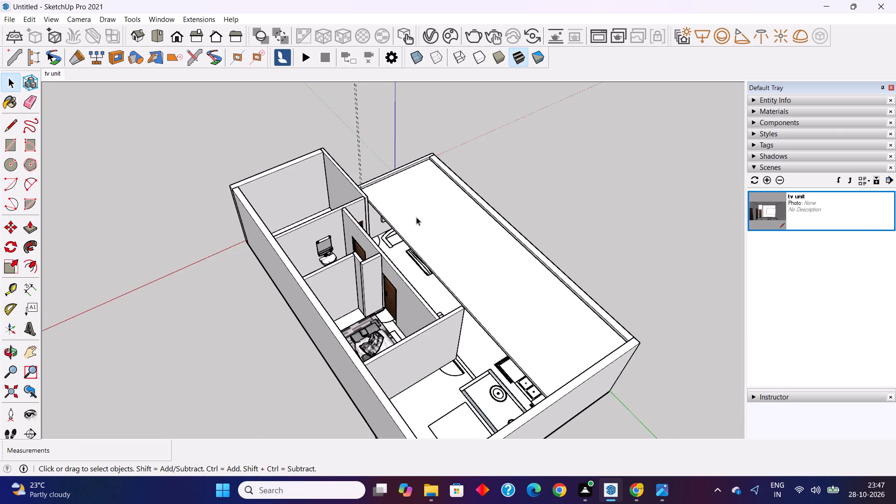
{"action": "middle_click_drag", "start_coordinate": [419, 218], "coordinate": [449, 207]}
{"action": "scroll", "coordinate": [392, 200], "scroll_direction": "up", "scroll_amount": 7}
{"action": "scroll", "coordinate": [331, 208], "scroll_direction": "up", "scroll_amount": 3}
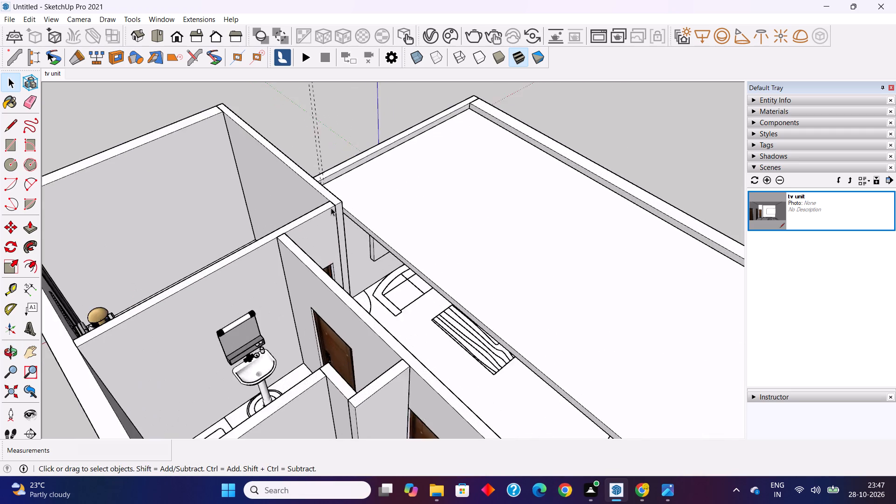
{"action": "scroll", "coordinate": [354, 217], "scroll_direction": "up", "scroll_amount": 6}
{"action": "middle_click_drag", "start_coordinate": [387, 217], "coordinate": [397, 165]}
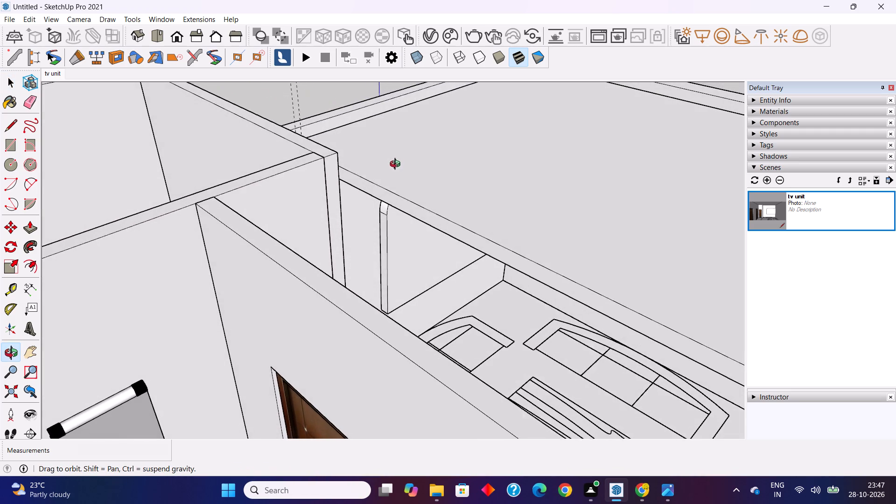
{"action": "middle_click_drag", "start_coordinate": [397, 165], "coordinate": [395, 164]}
{"action": "double_click", "coordinate": [396, 168]}
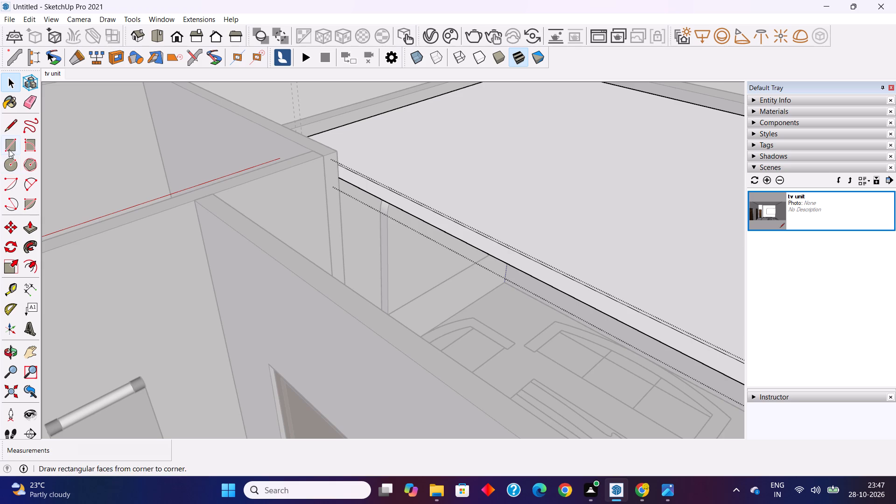
{"action": "left_click", "coordinate": [12, 120]}
{"action": "scroll", "coordinate": [386, 182], "scroll_direction": "up", "scroll_amount": 2}
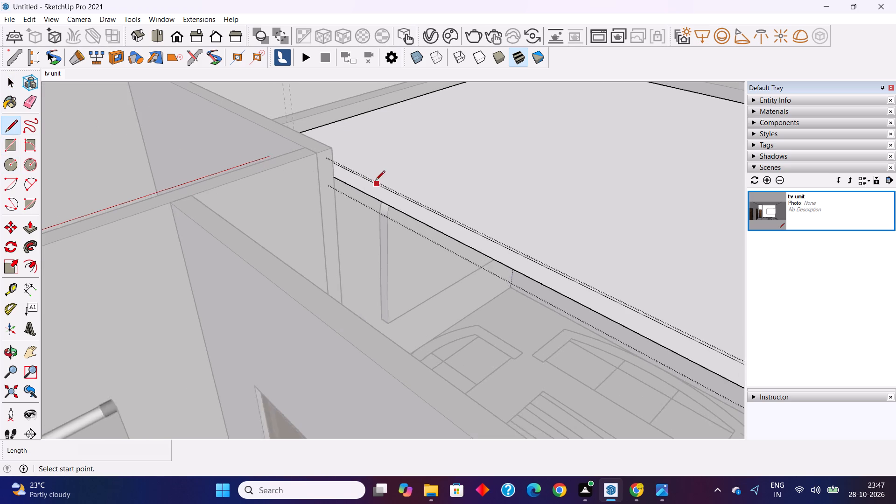
{"action": "scroll", "coordinate": [375, 181], "scroll_direction": "up", "scroll_amount": 1}
{"action": "scroll", "coordinate": [333, 176], "scroll_direction": "up", "scroll_amount": 2}
{"action": "left_click", "coordinate": [325, 175]}
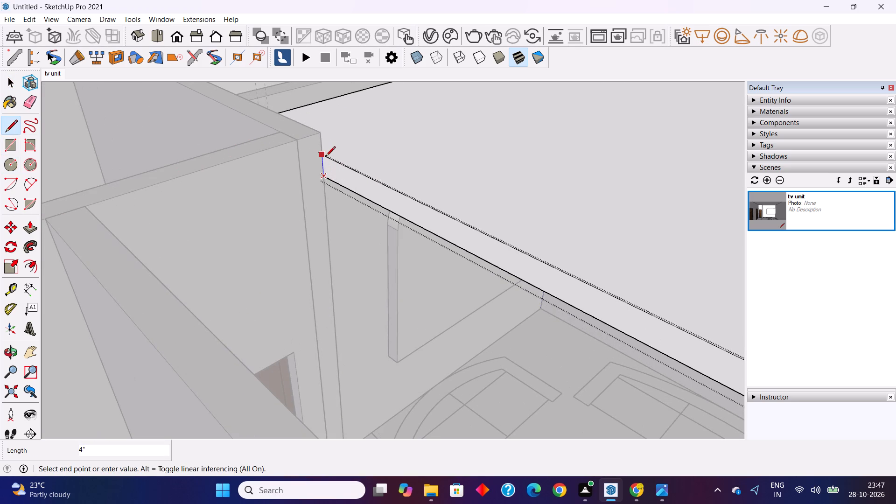
{"action": "left_click", "coordinate": [326, 157]}
{"action": "key", "text": "space"}
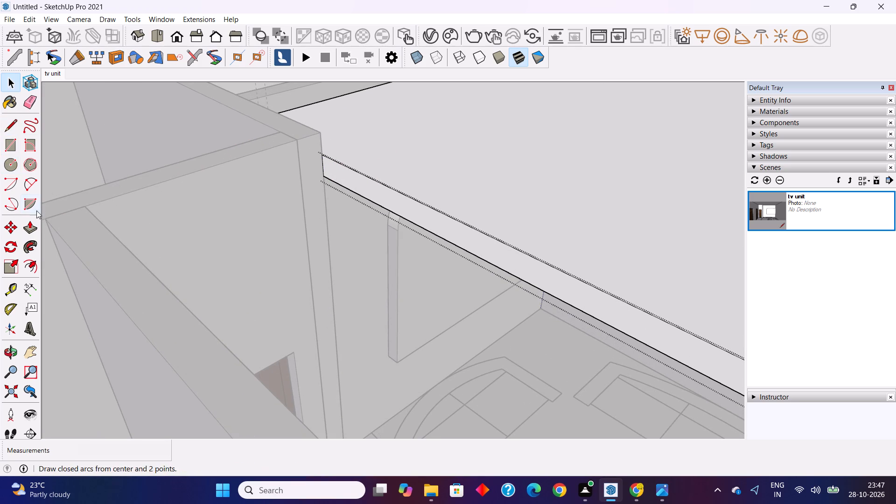
Extend the slab's corridor-side face about 3' 1 7/8" with Push/Pull, over the corridor to the bedroom-side wall.
{"action": "left_click", "coordinate": [30, 230]}
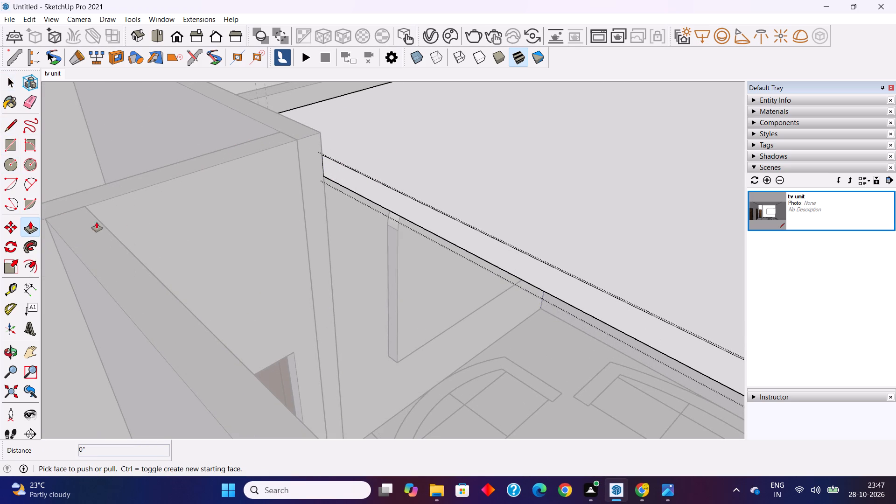
{"action": "scroll", "coordinate": [395, 126], "scroll_direction": "down", "scroll_amount": 5}
{"action": "scroll", "coordinate": [242, 183], "scroll_direction": "down", "scroll_amount": 10}
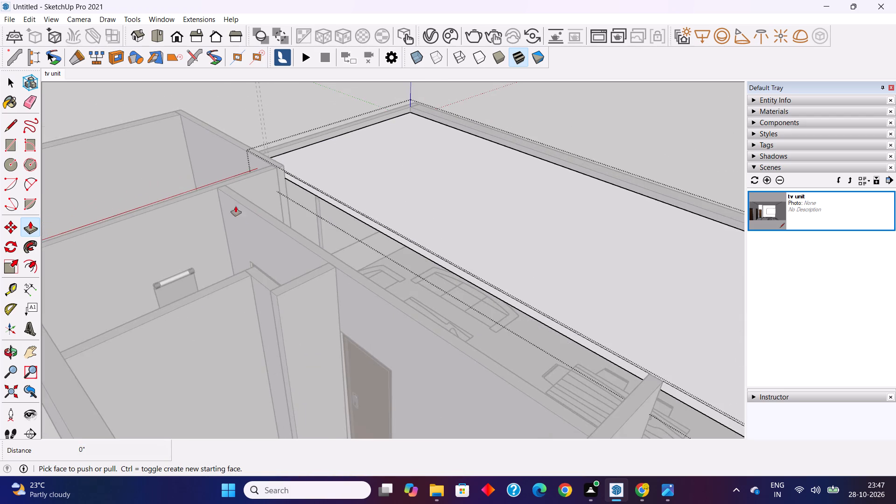
{"action": "middle_click_drag", "start_coordinate": [274, 219], "coordinate": [273, 261]}
{"action": "scroll", "coordinate": [323, 228], "scroll_direction": "up", "scroll_amount": 2}
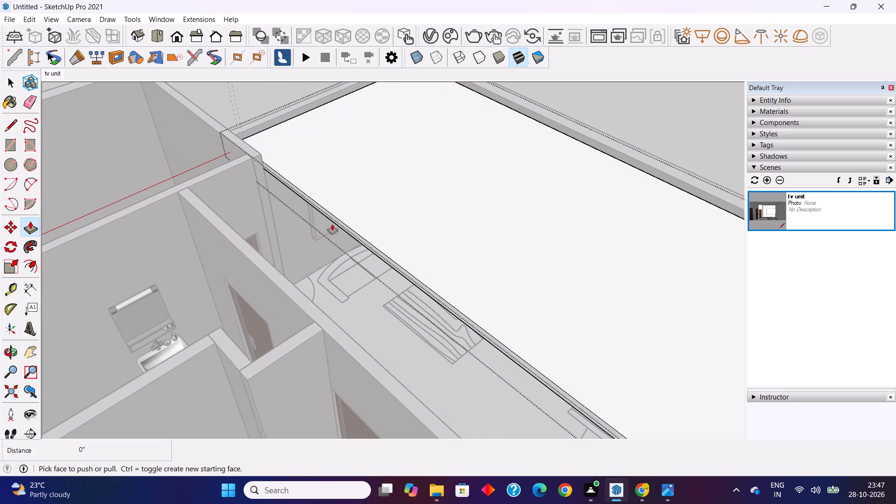
{"action": "left_click", "coordinate": [337, 222]}
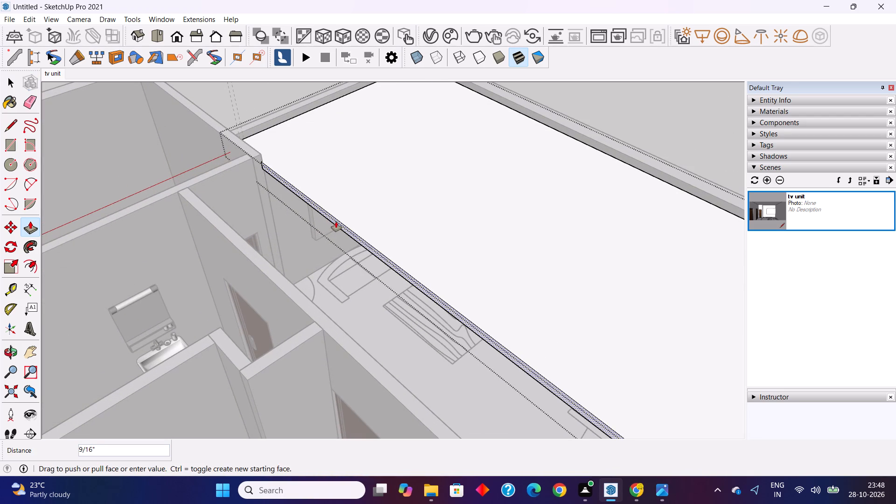
{"action": "left_click", "coordinate": [298, 289]}
Push the extended slab face back about 2' 9 3/16" to the end corner of the partition wall crossing it.
{"action": "middle_click_drag", "start_coordinate": [296, 287], "coordinate": [0, 259]}
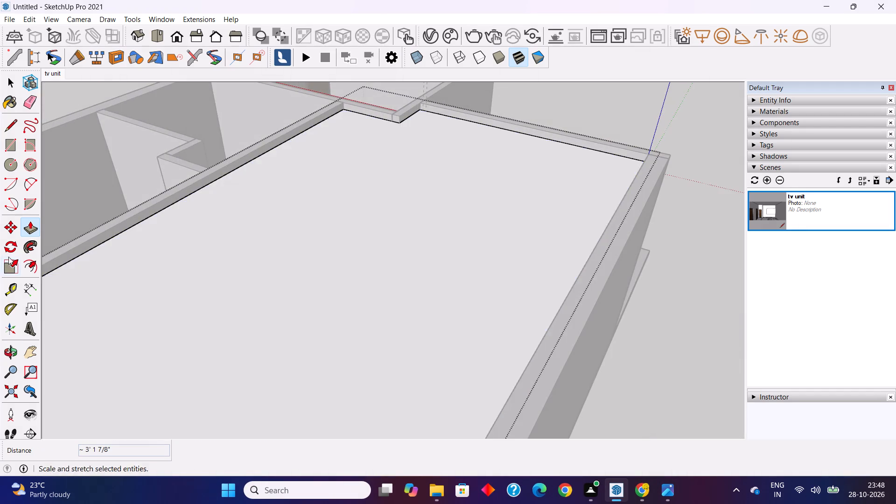
{"action": "scroll", "coordinate": [416, 203], "scroll_direction": "down", "scroll_amount": 10}
{"action": "middle_click_drag", "start_coordinate": [294, 284], "coordinate": [303, 286]}
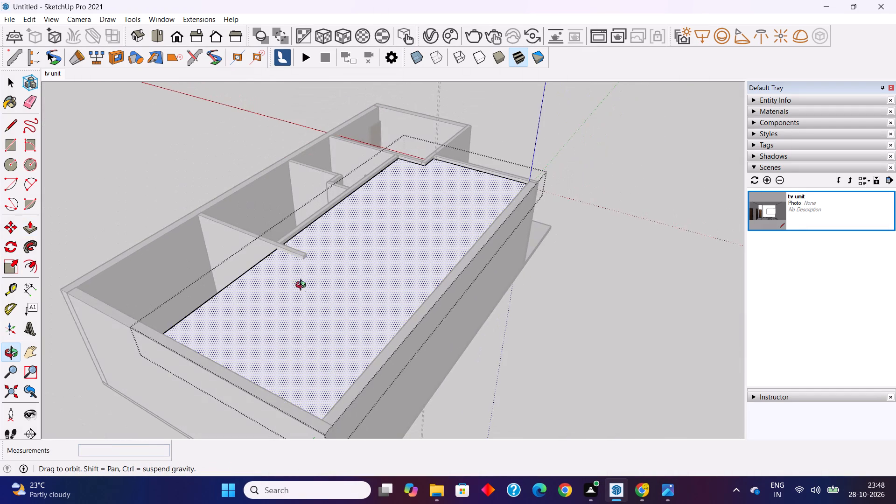
{"action": "middle_click_drag", "start_coordinate": [303, 286], "coordinate": [573, 273]}
{"action": "scroll", "coordinate": [519, 269], "scroll_direction": "up", "scroll_amount": 3}
{"action": "scroll", "coordinate": [448, 266], "scroll_direction": "up", "scroll_amount": 3}
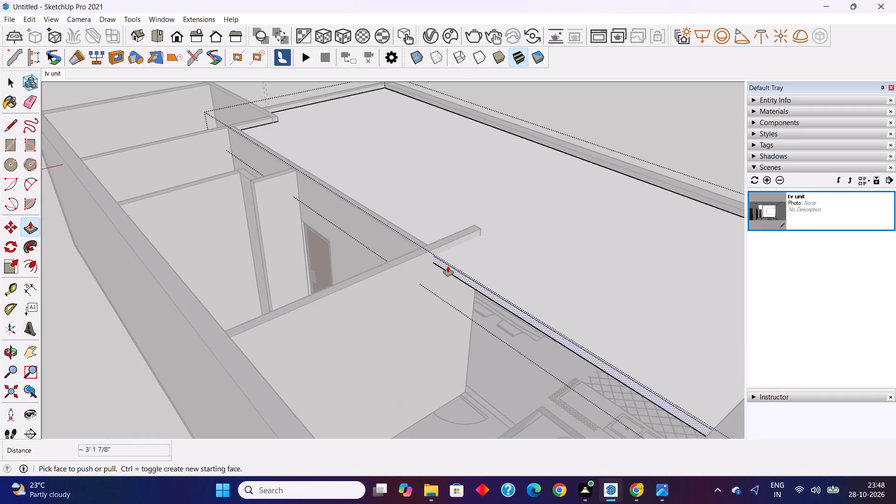
{"action": "scroll", "coordinate": [448, 266], "scroll_direction": "up", "scroll_amount": 2}
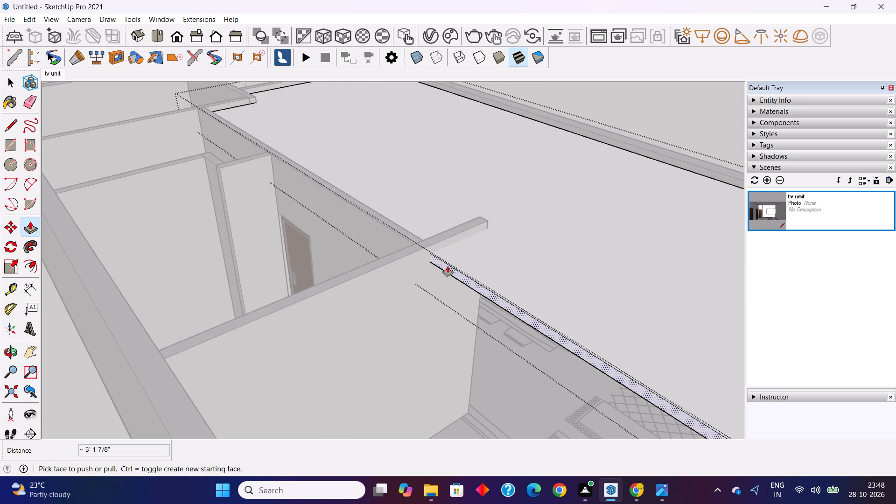
{"action": "left_click", "coordinate": [448, 266]}
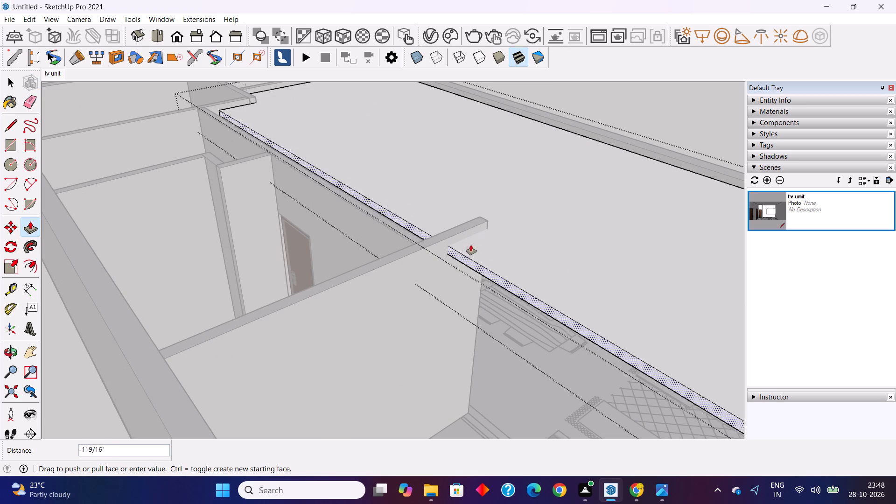
{"action": "left_click", "coordinate": [488, 222]}
Draw a vertical 4" line across the slab's side face where it meets the kitchen side of the partition wall's end.
{"action": "middle_click_drag", "start_coordinate": [469, 228], "coordinate": [470, 226]}
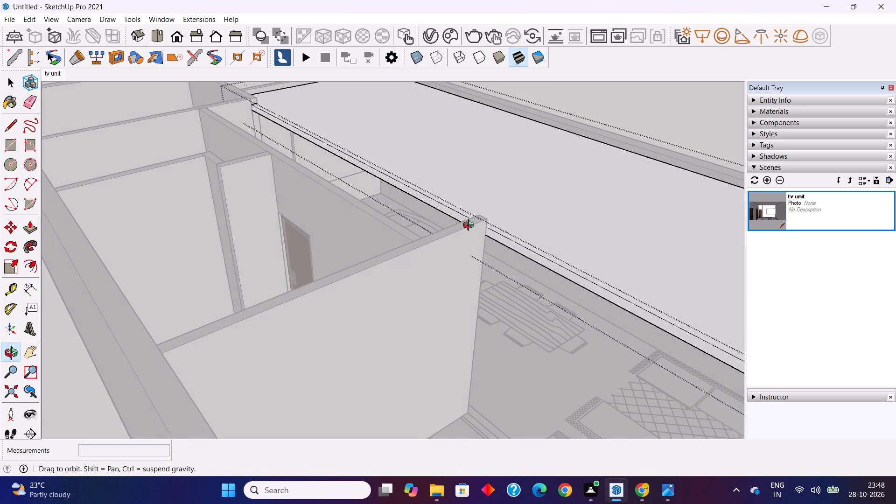
{"action": "middle_click_drag", "start_coordinate": [470, 226], "coordinate": [475, 223]}
{"action": "scroll", "coordinate": [501, 215], "scroll_direction": "up", "scroll_amount": 11}
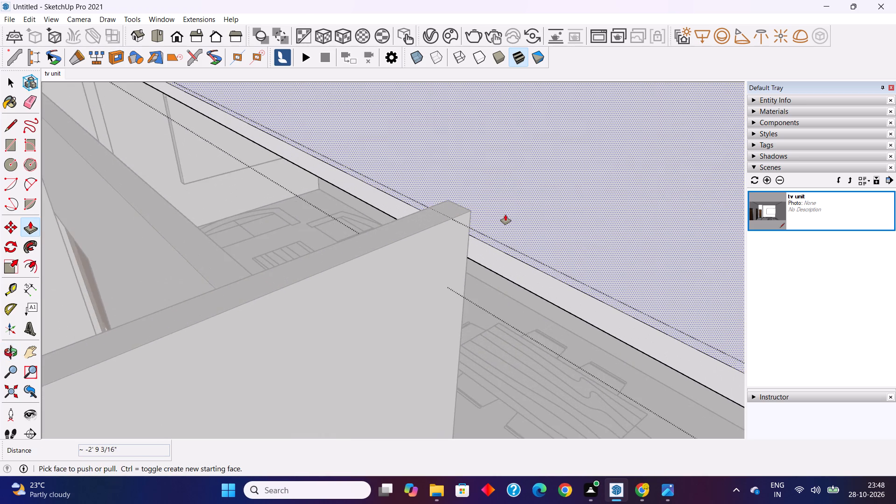
{"action": "middle_click_drag", "start_coordinate": [505, 215], "coordinate": [509, 159]}
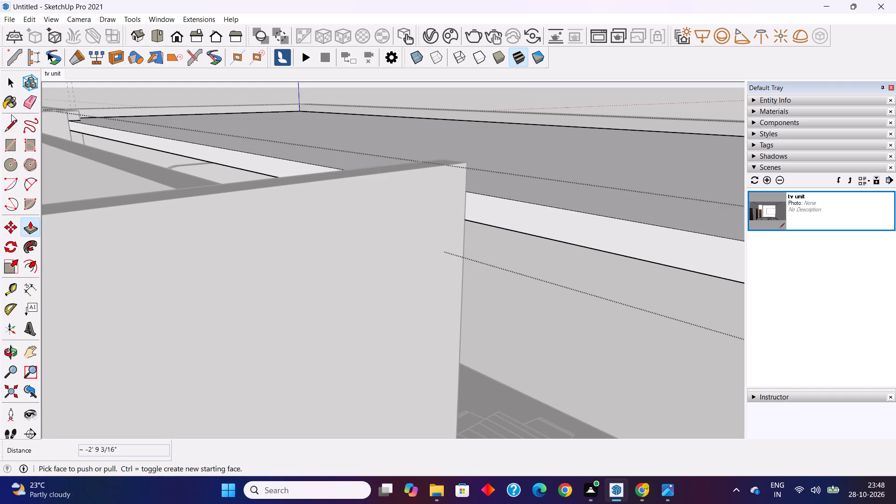
{"action": "left_click", "coordinate": [14, 122]}
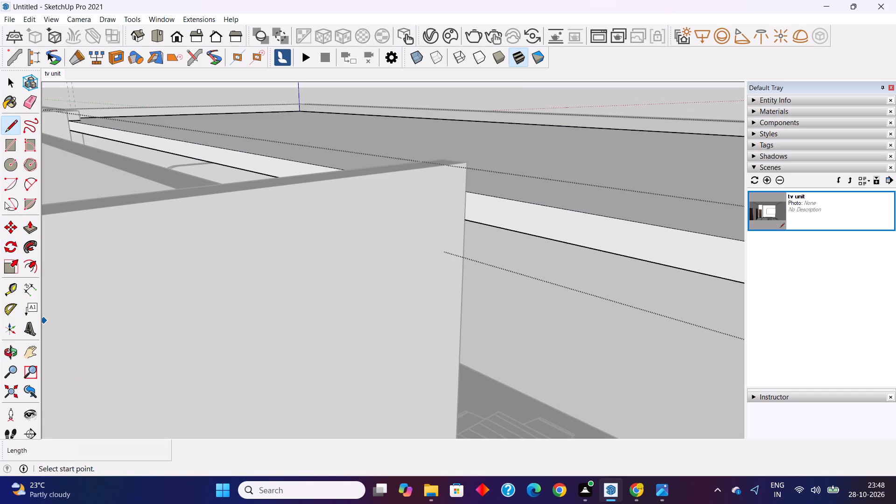
{"action": "left_click", "coordinate": [467, 192]}
{"action": "left_click", "coordinate": [468, 216]}
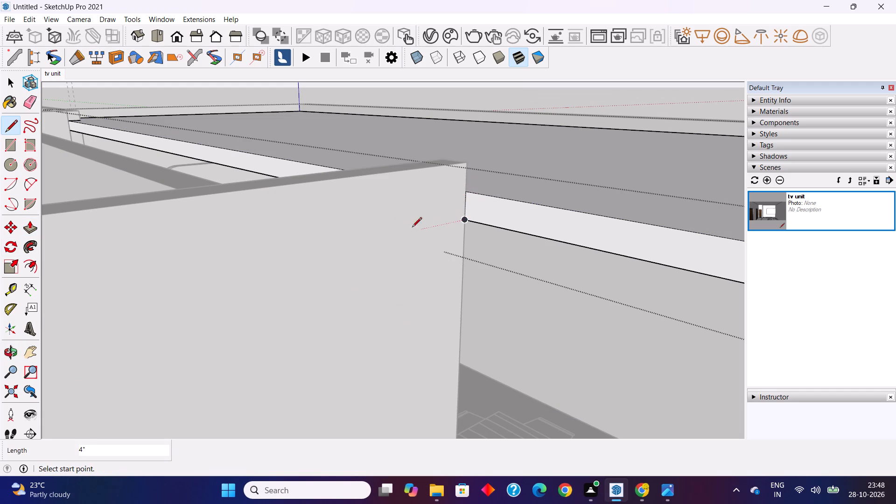
Draw a matching vertical line across the slab's thickness at the corridor side of the partition wall's end.
{"action": "middle_click_drag", "start_coordinate": [364, 228], "coordinate": [651, 256]}
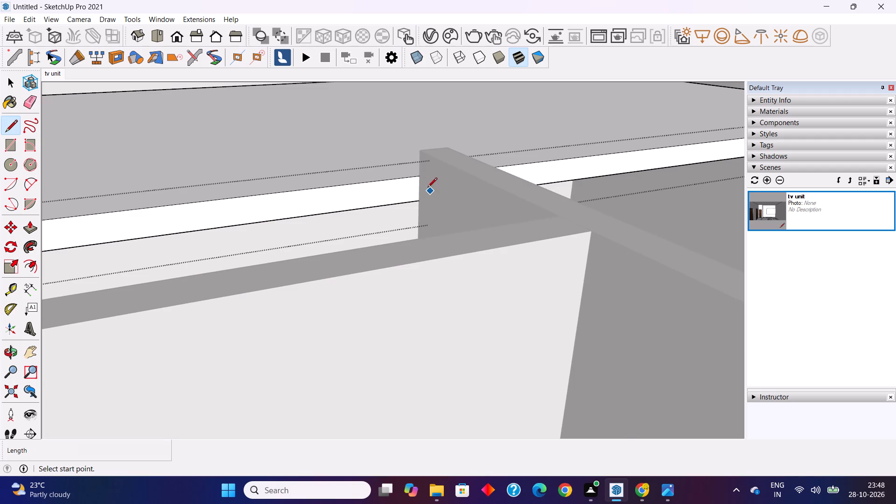
{"action": "scroll", "coordinate": [422, 184], "scroll_direction": "up", "scroll_amount": 2}
{"action": "left_click", "coordinate": [419, 174]}
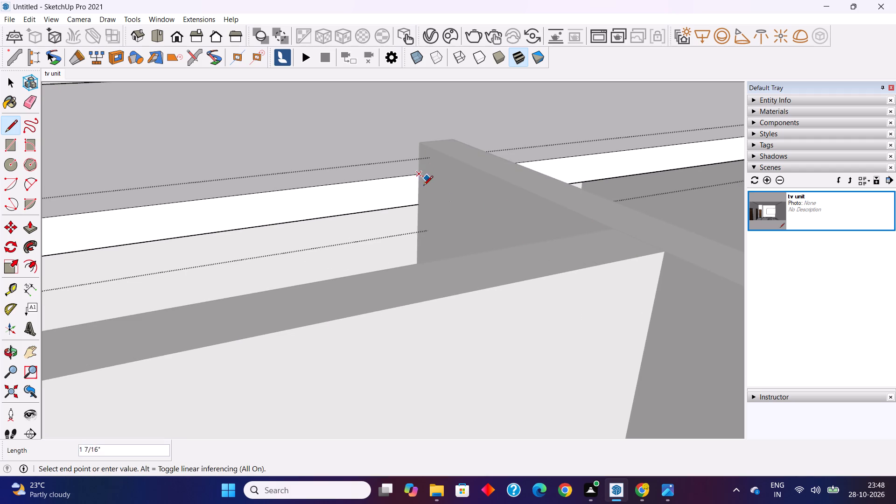
{"action": "left_click", "coordinate": [421, 201]}
{"action": "scroll", "coordinate": [333, 226], "scroll_direction": "down", "scroll_amount": 3}
{"action": "scroll", "coordinate": [382, 226], "scroll_direction": "down", "scroll_amount": 4}
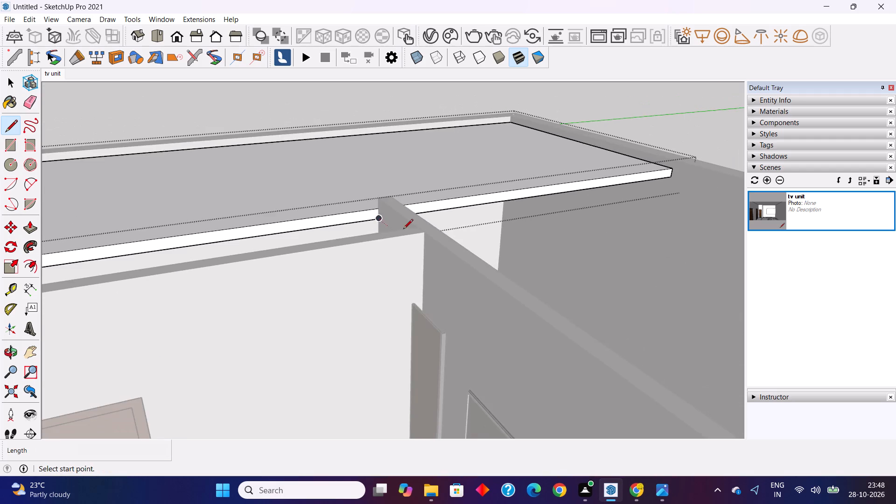
Extend the slab's side face on the kitchen side of the partition wall about 3' 1 7/8" with Push/Pull.
{"action": "middle_click_drag", "start_coordinate": [406, 233], "coordinate": [244, 295]}
{"action": "scroll", "coordinate": [261, 285], "scroll_direction": "down", "scroll_amount": 1}
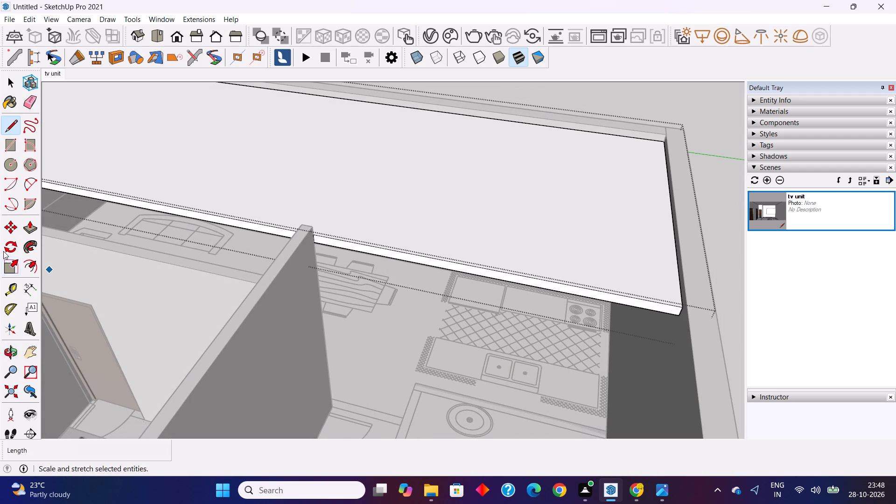
{"action": "left_click", "coordinate": [33, 228]}
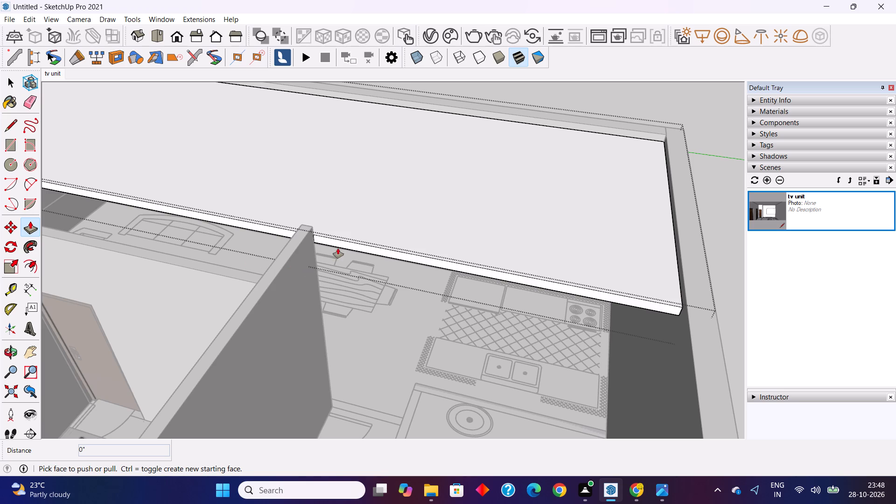
{"action": "left_click", "coordinate": [336, 242]}
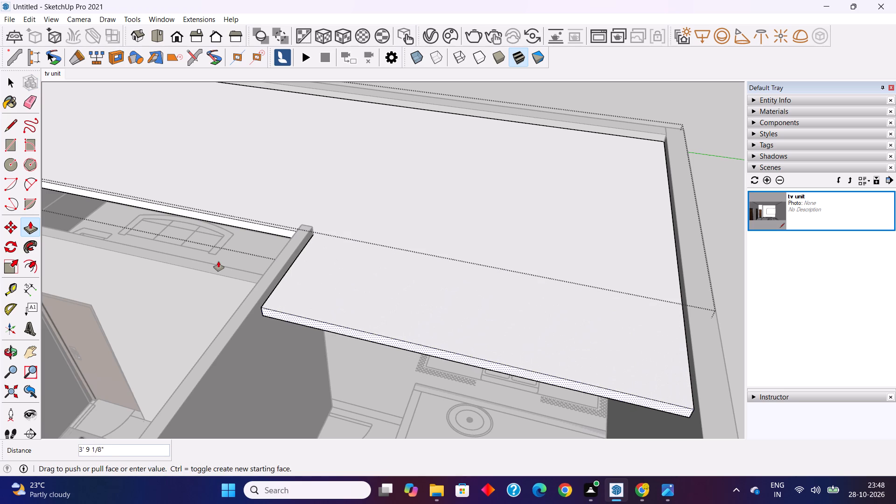
{"action": "left_click", "coordinate": [217, 271]}
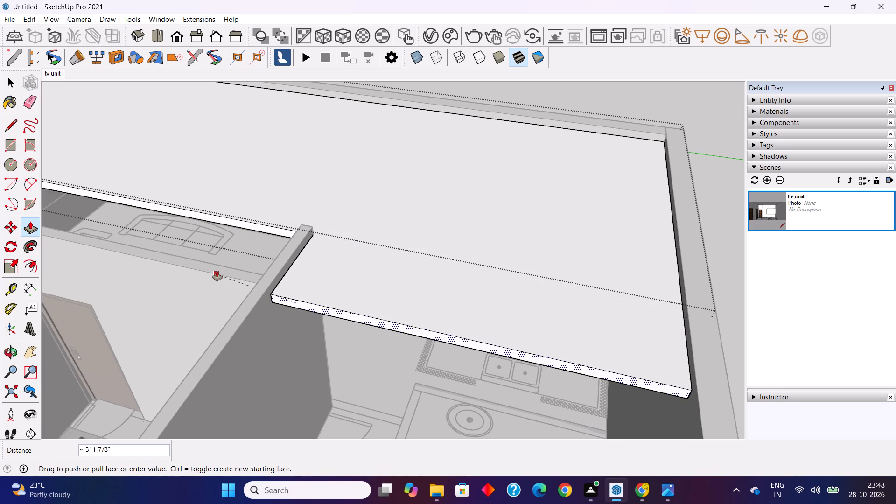
Pull the slab's side face on the corridor side of the partition about 3' 1 7/8", level with the kitchen-side edge.
{"action": "left_click", "coordinate": [236, 224]}
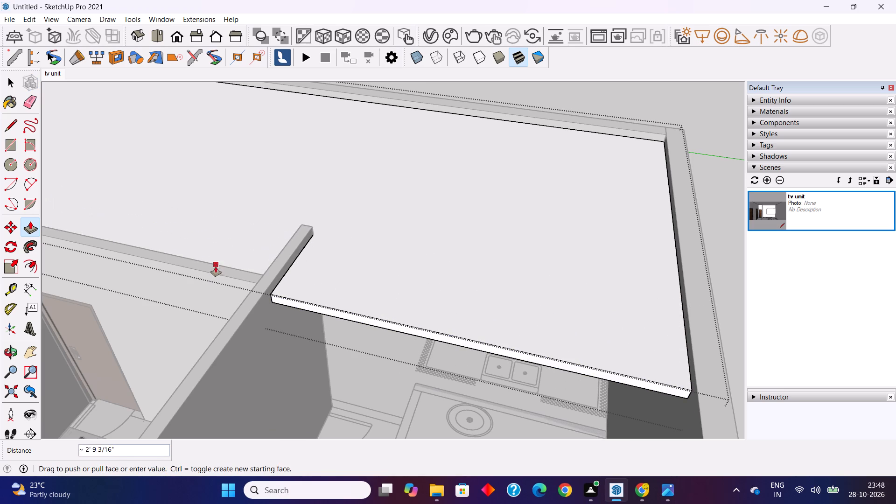
{"action": "left_click", "coordinate": [290, 304]}
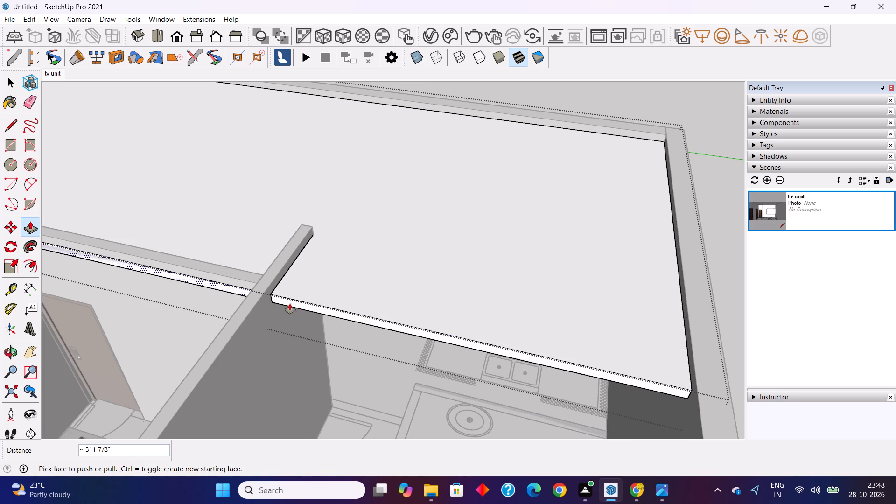
Push the corridor-side slab face back about 4 3/4" to the inner edge of the bedroom-side wall.
{"action": "scroll", "coordinate": [260, 294], "scroll_direction": "down", "scroll_amount": 7}
{"action": "middle_click_drag", "start_coordinate": [299, 296], "coordinate": [189, 294]}
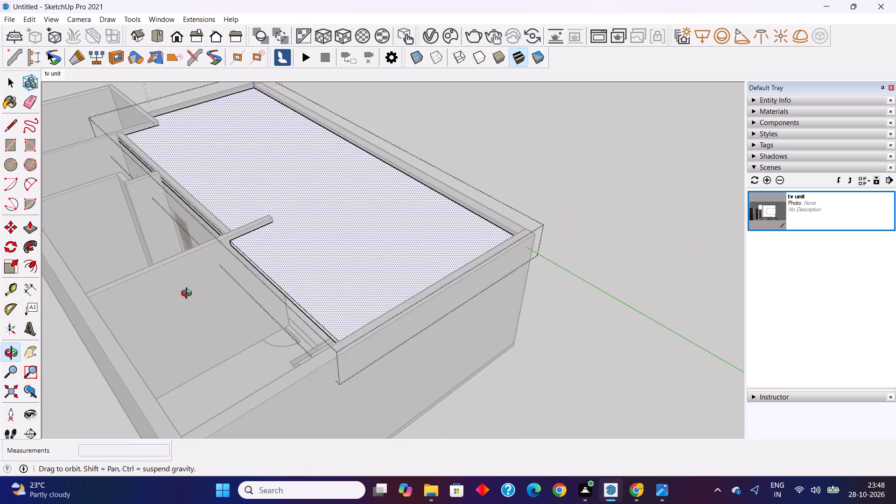
{"action": "middle_click_drag", "start_coordinate": [189, 294], "coordinate": [286, 259]}
{"action": "scroll", "coordinate": [231, 239], "scroll_direction": "up", "scroll_amount": 6}
{"action": "middle_click_drag", "start_coordinate": [234, 239], "coordinate": [213, 258]}
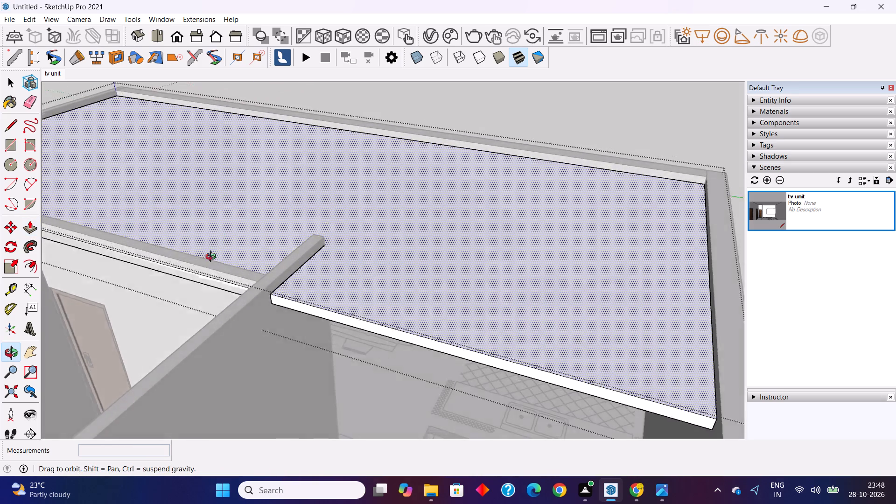
{"action": "middle_click_drag", "start_coordinate": [213, 258], "coordinate": [173, 303]}
{"action": "left_click", "coordinate": [180, 312]}
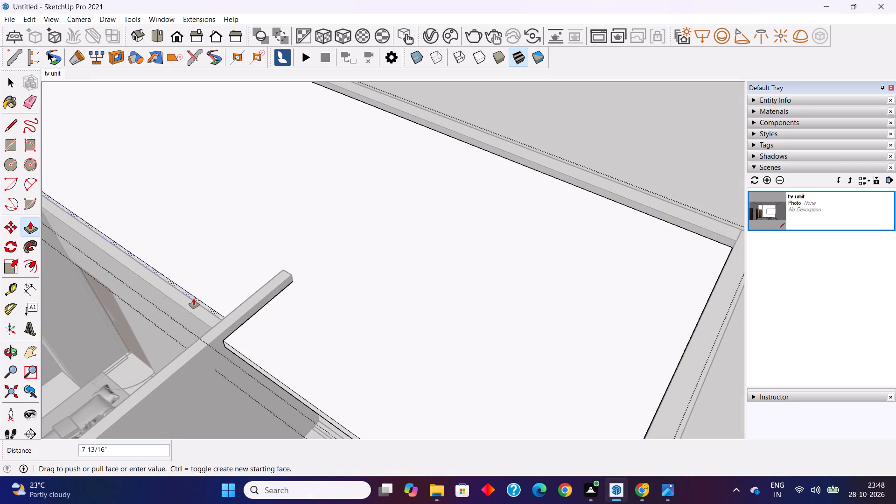
{"action": "left_click", "coordinate": [197, 307]}
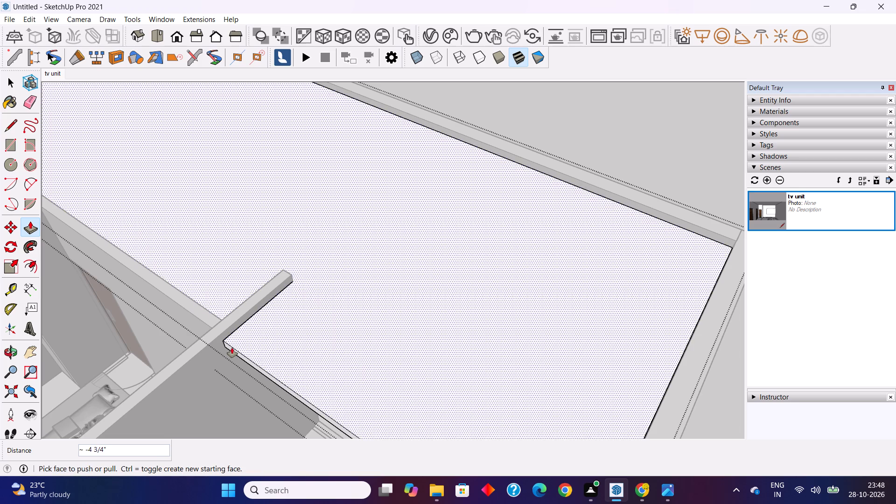
Push the kitchen-side slab face back about 4 3/4" in line with the corridor-side edge, and exit the slab's group.
{"action": "left_click", "coordinate": [234, 350]}
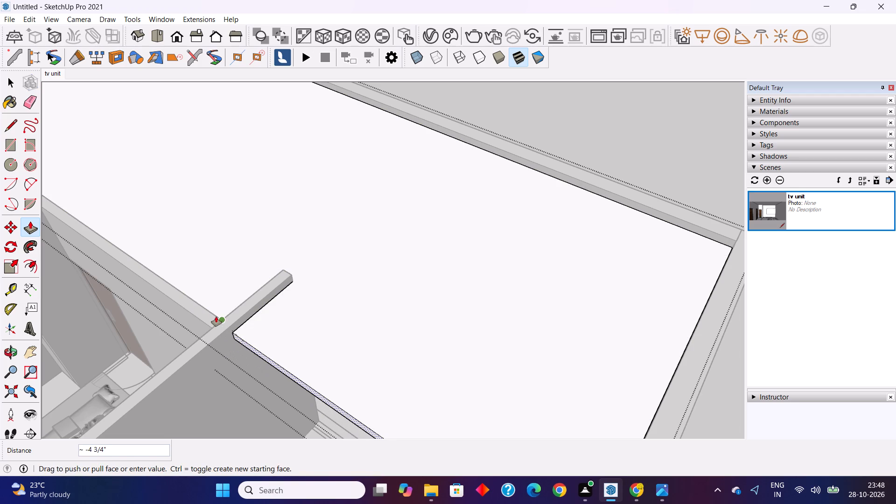
{"action": "left_click", "coordinate": [197, 302]}
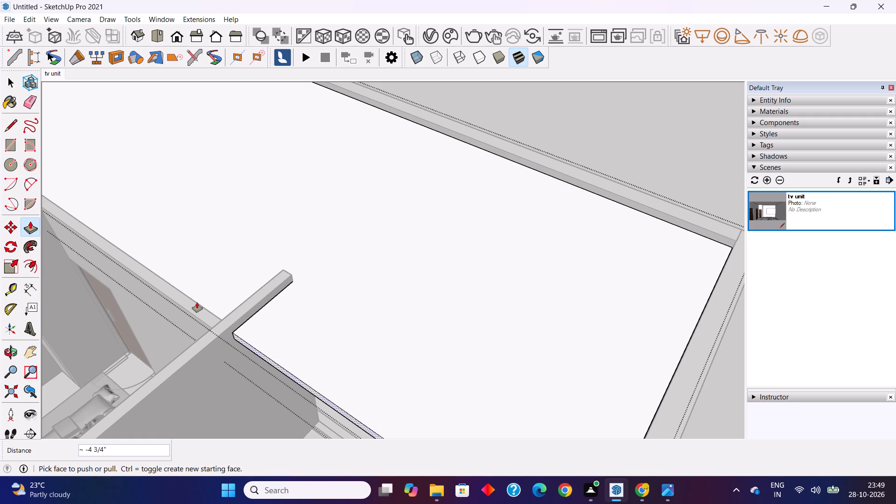
{"action": "left_click", "coordinate": [248, 345]}
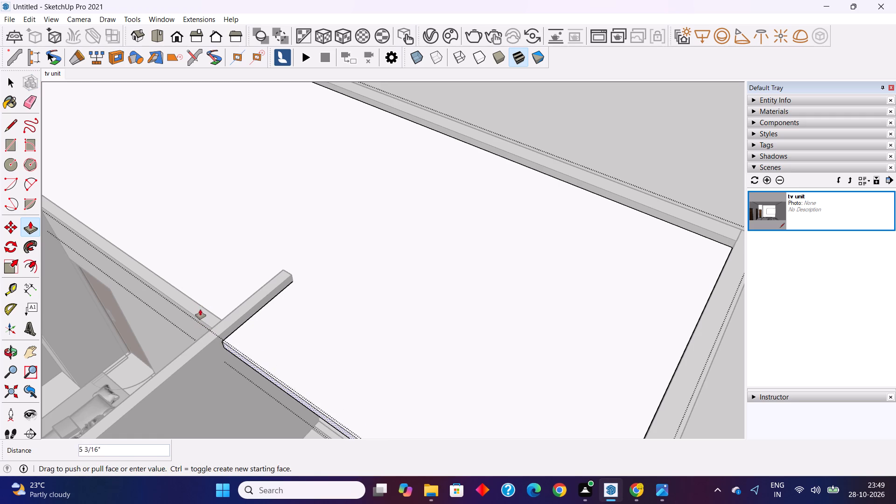
{"action": "left_click", "coordinate": [200, 305]}
{"action": "scroll", "coordinate": [202, 304], "scroll_direction": "down", "scroll_amount": 7}
{"action": "key", "text": "space"}
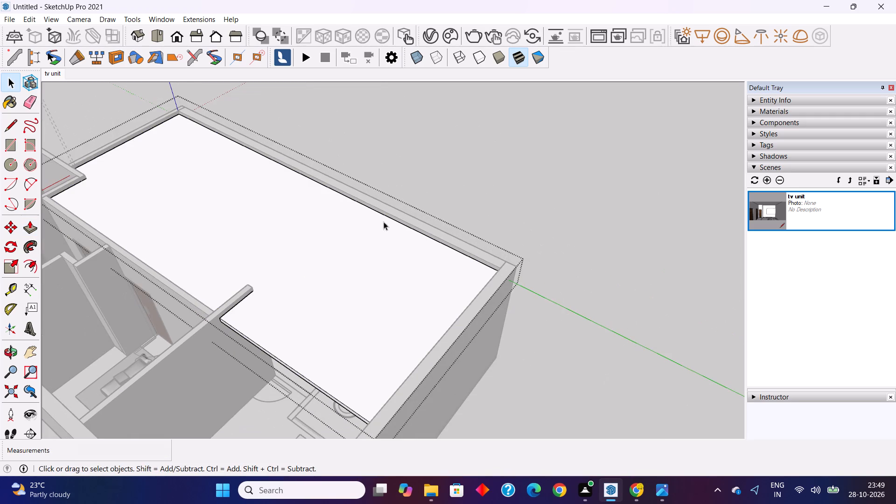
{"action": "left_click", "coordinate": [512, 131]}
Unhide all hidden geometry in the house model.
{"action": "scroll", "coordinate": [264, 256], "scroll_direction": "down", "scroll_amount": 6}
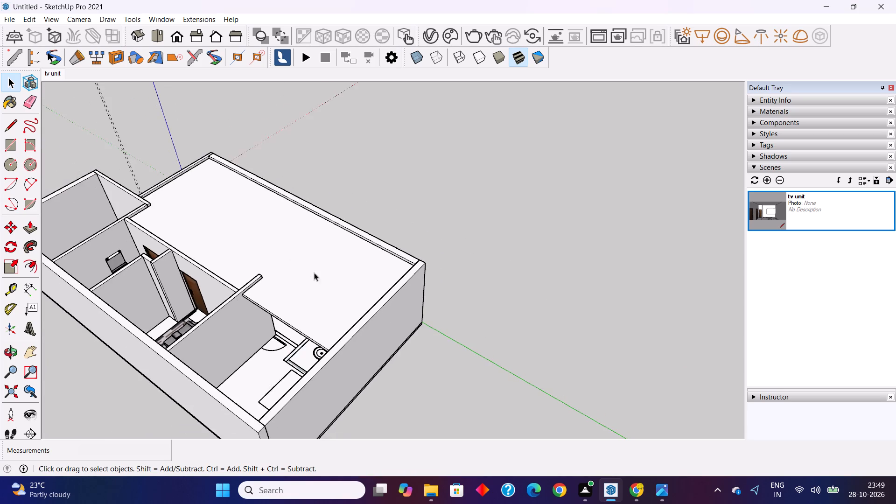
{"action": "middle_click_drag", "start_coordinate": [324, 279], "coordinate": [110, 296]}
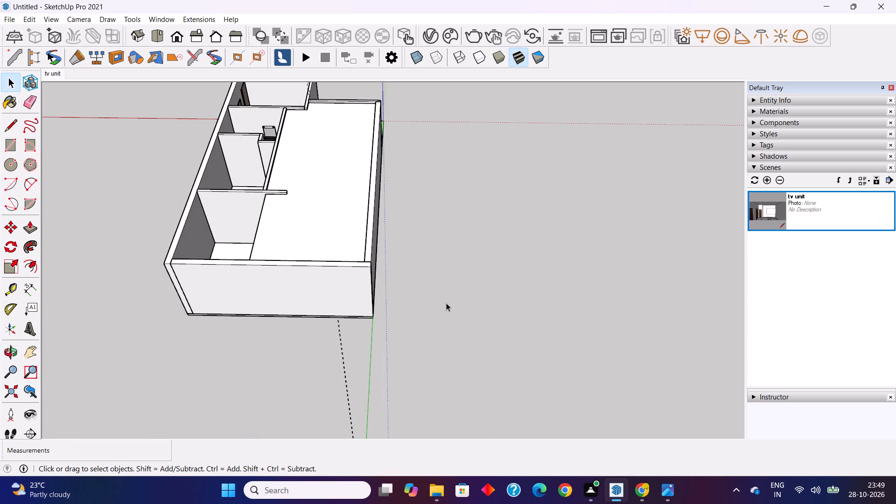
{"action": "left_click", "coordinate": [344, 369]}
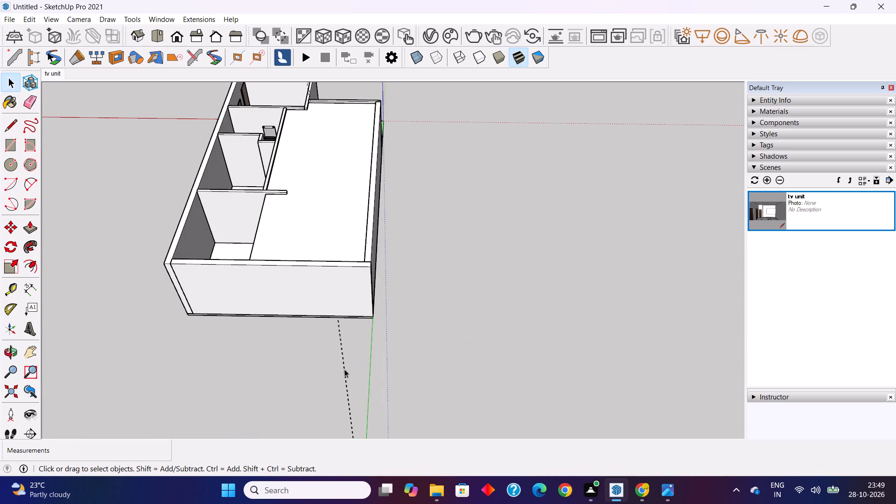
{"action": "middle_click_drag", "start_coordinate": [344, 369], "coordinate": [477, 150]}
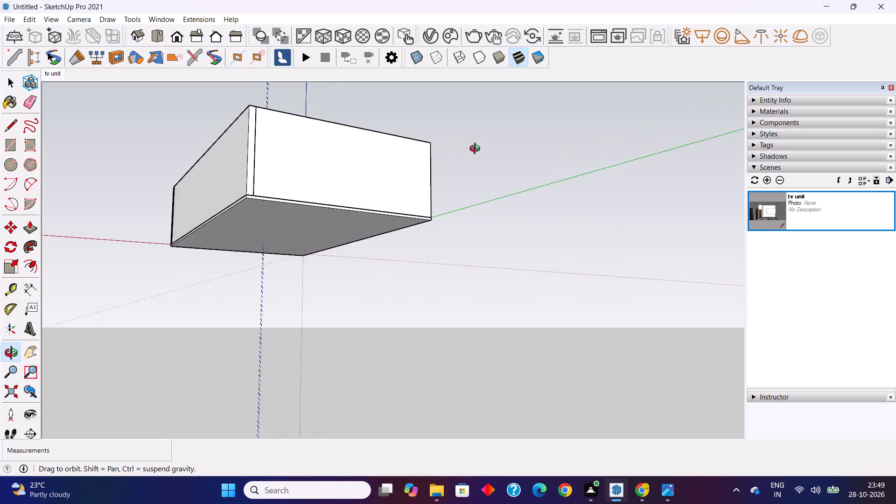
{"action": "middle_click_drag", "start_coordinate": [477, 150], "coordinate": [389, 294]}
{"action": "left_click", "coordinate": [476, 288]}
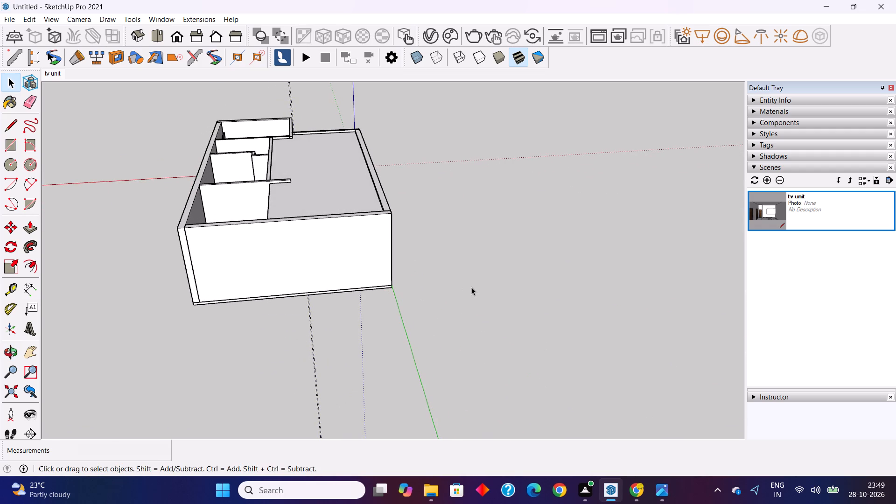
{"action": "right_click", "coordinate": [472, 236]}
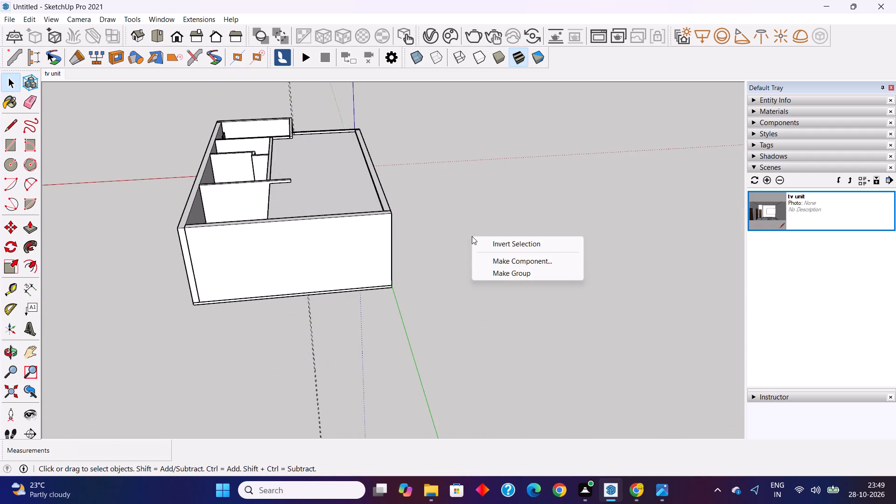
{"action": "left_click", "coordinate": [426, 301]}
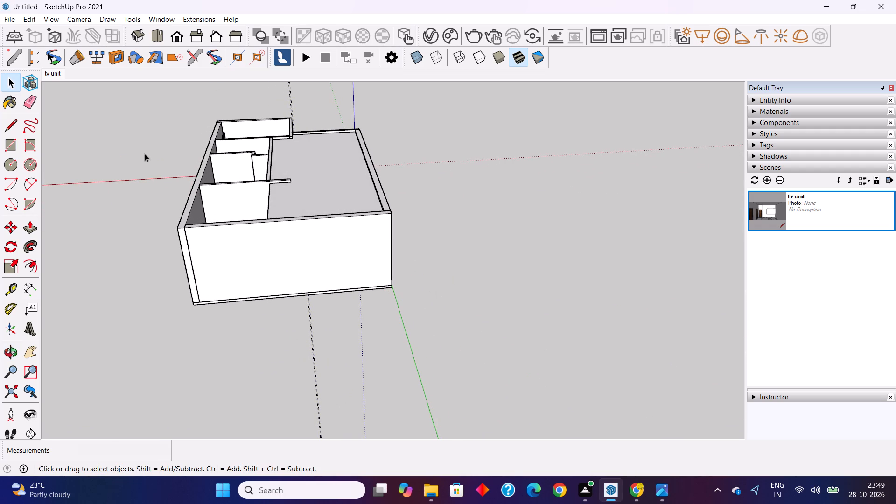
{"action": "left_click", "coordinate": [31, 21]}
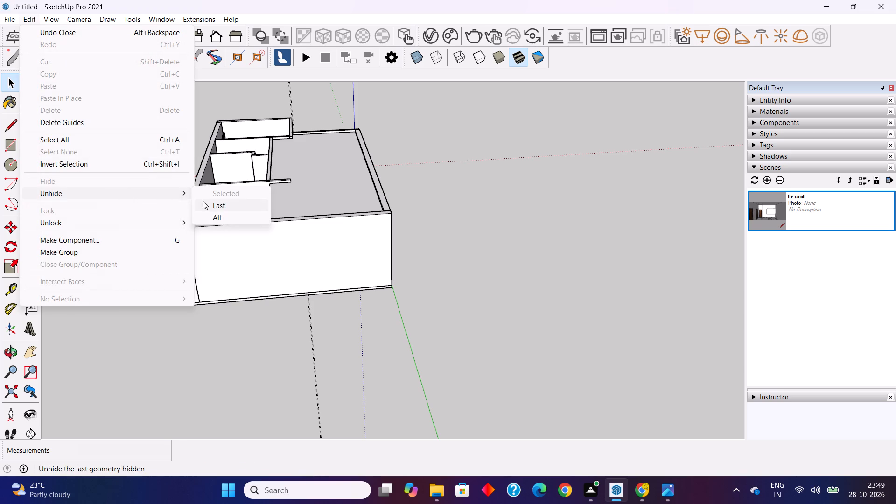
{"action": "left_click", "coordinate": [222, 217]}
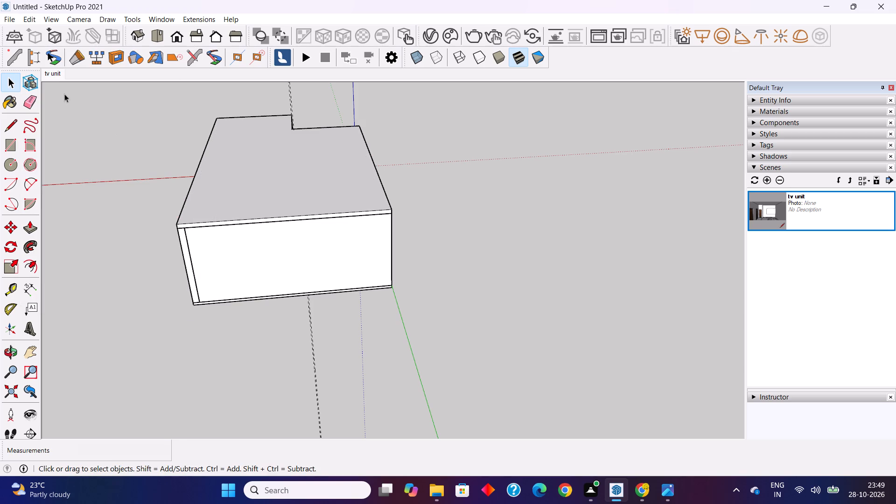
Switch to the tv unit scene to view the hall from inside.
{"action": "left_click", "coordinate": [52, 77]}
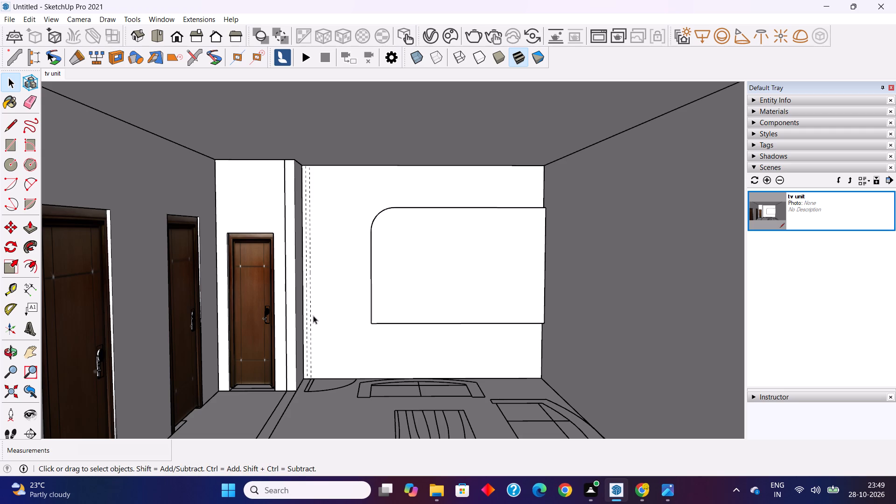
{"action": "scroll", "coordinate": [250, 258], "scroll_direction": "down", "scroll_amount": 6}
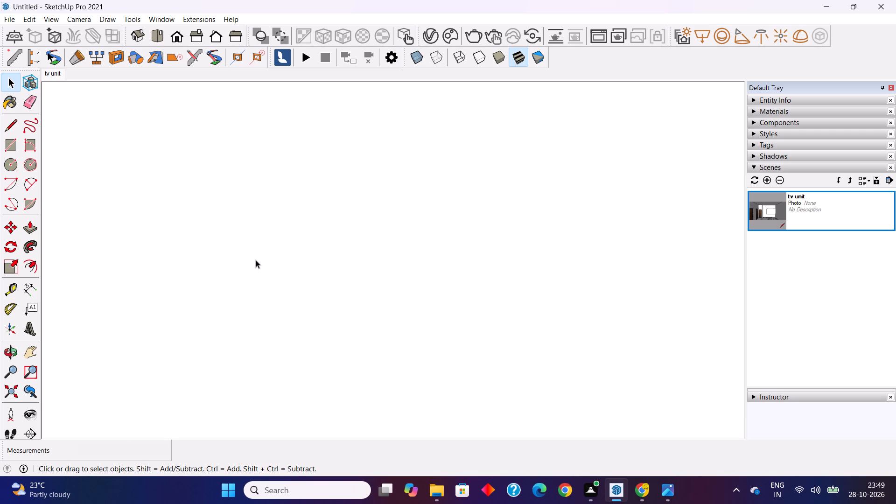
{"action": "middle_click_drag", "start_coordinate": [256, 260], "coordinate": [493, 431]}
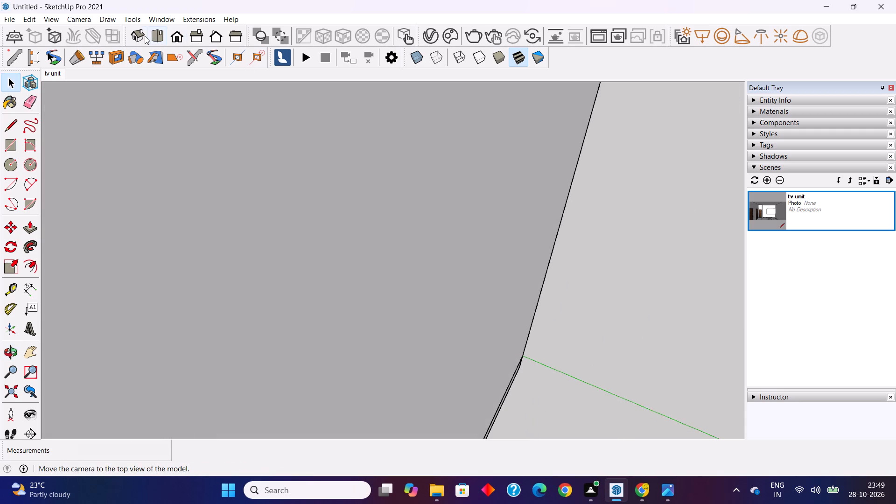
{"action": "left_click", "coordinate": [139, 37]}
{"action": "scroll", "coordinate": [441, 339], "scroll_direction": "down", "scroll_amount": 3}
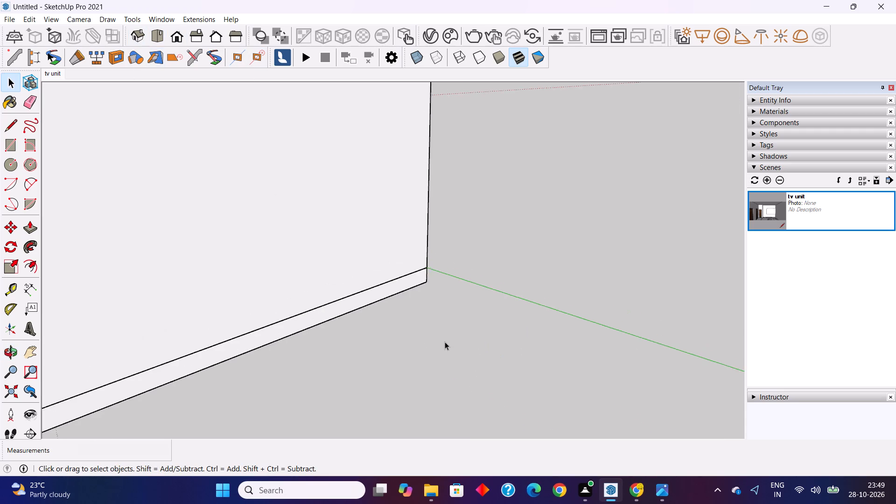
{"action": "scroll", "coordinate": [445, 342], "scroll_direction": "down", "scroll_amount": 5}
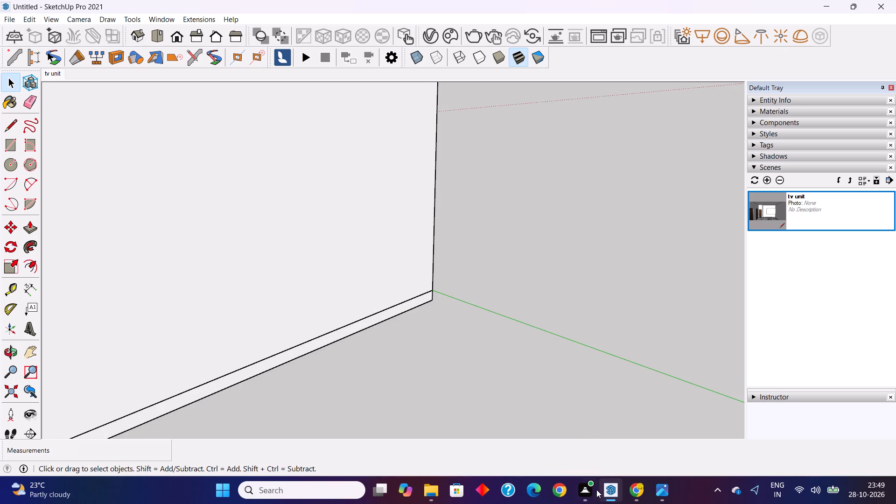
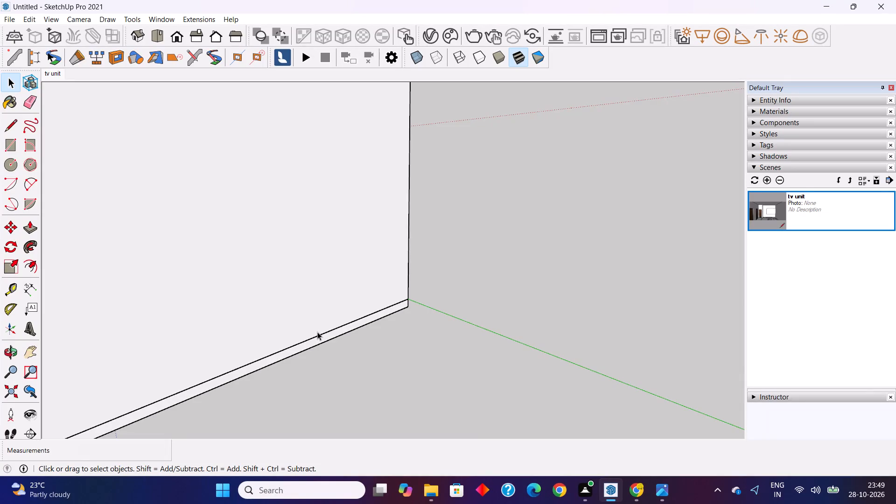
Hide the roof slab group on top of the house so the rooms are open from above.
{"action": "scroll", "coordinate": [346, 276], "scroll_direction": "down", "scroll_amount": 7}
{"action": "scroll", "coordinate": [460, 305], "scroll_direction": "down", "scroll_amount": 5}
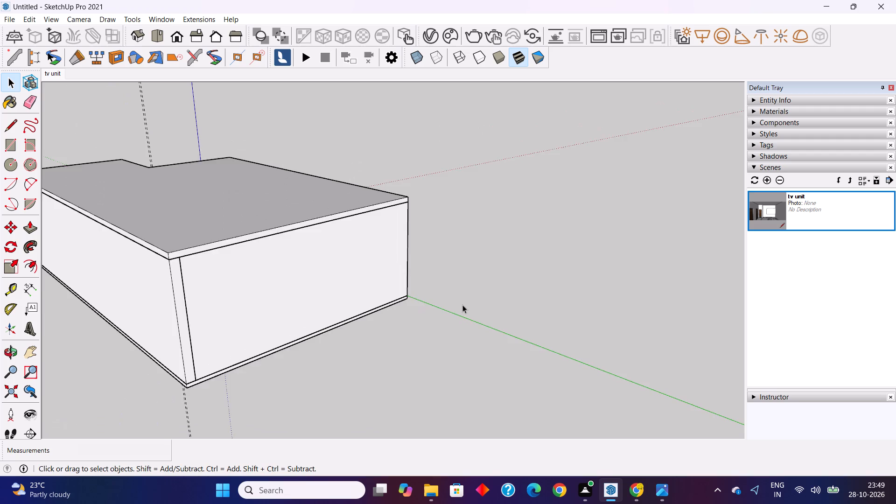
{"action": "scroll", "coordinate": [462, 305], "scroll_direction": "down", "scroll_amount": 6}
{"action": "middle_click_drag", "start_coordinate": [391, 301], "coordinate": [387, 302]}
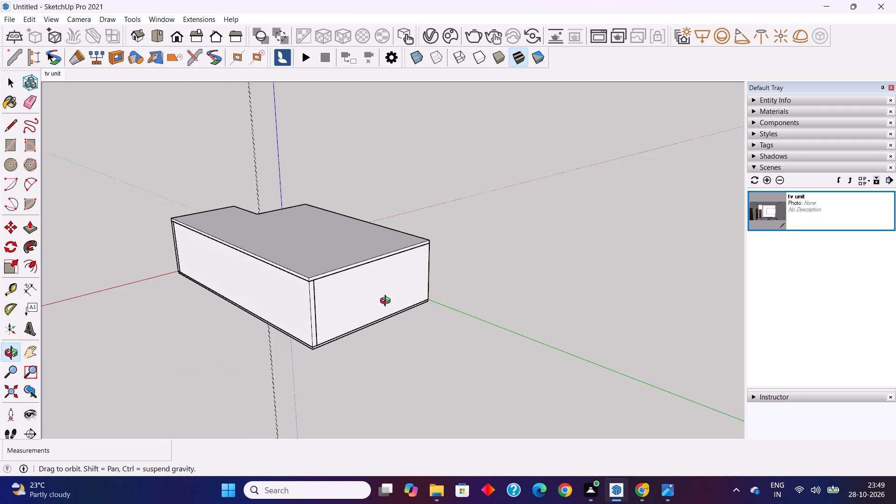
{"action": "middle_click_drag", "start_coordinate": [387, 302], "coordinate": [375, 332]}
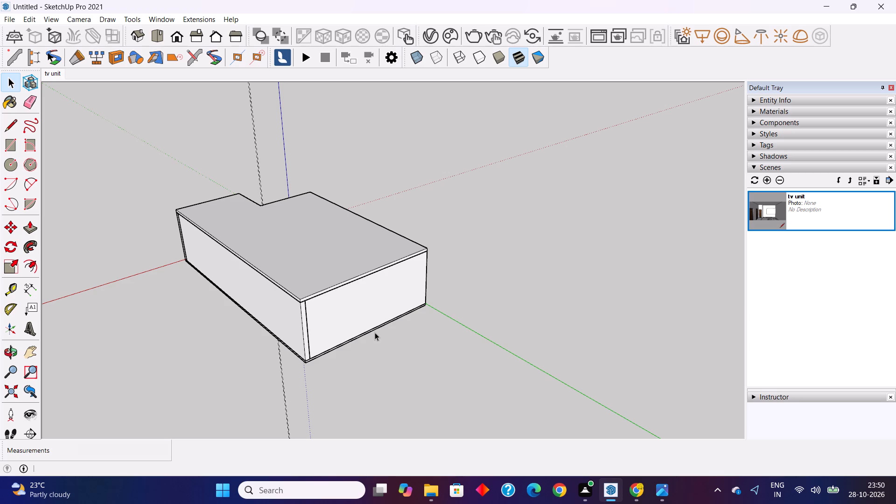
{"action": "left_click", "coordinate": [303, 276]}
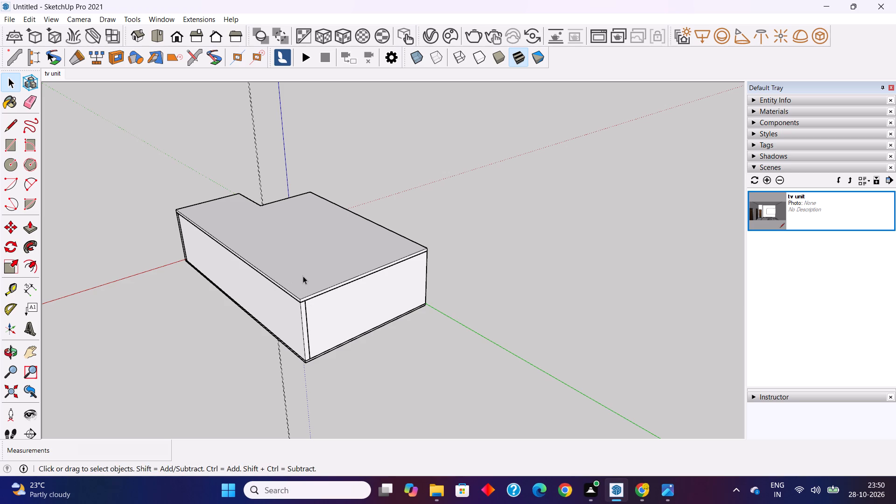
{"action": "right_click", "coordinate": [303, 276]}
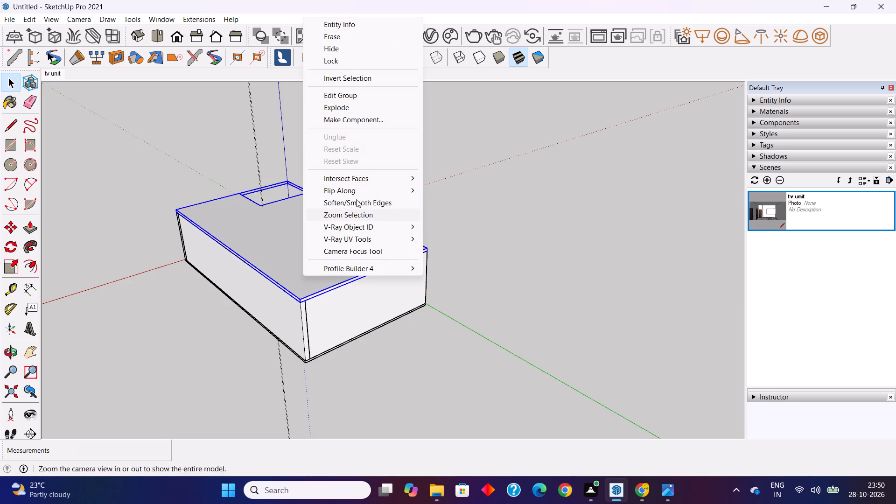
{"action": "left_click", "coordinate": [345, 52]}
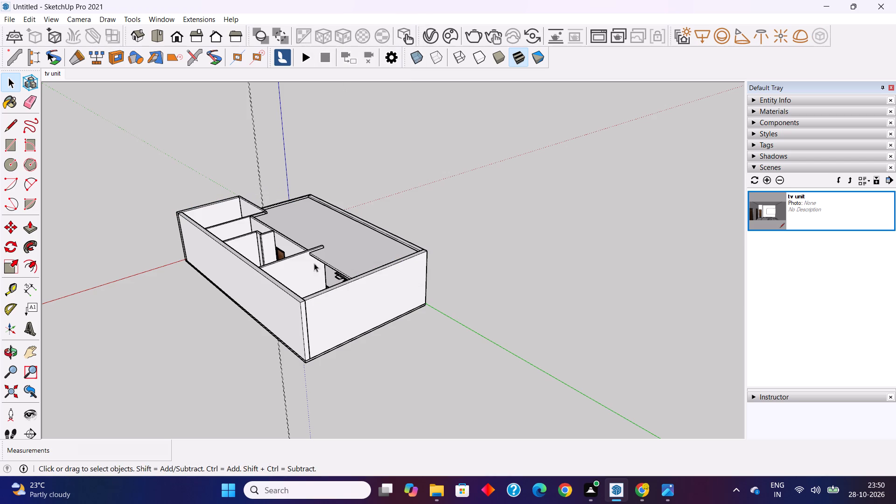
Move the lowered ceiling slab about 26' 10" sideways along the red axis, clear of the house.
{"action": "middle_click_drag", "start_coordinate": [311, 296], "coordinate": [309, 323]}
{"action": "scroll", "coordinate": [294, 166], "scroll_direction": "up", "scroll_amount": 5}
{"action": "scroll", "coordinate": [286, 239], "scroll_direction": "up", "scroll_amount": 2}
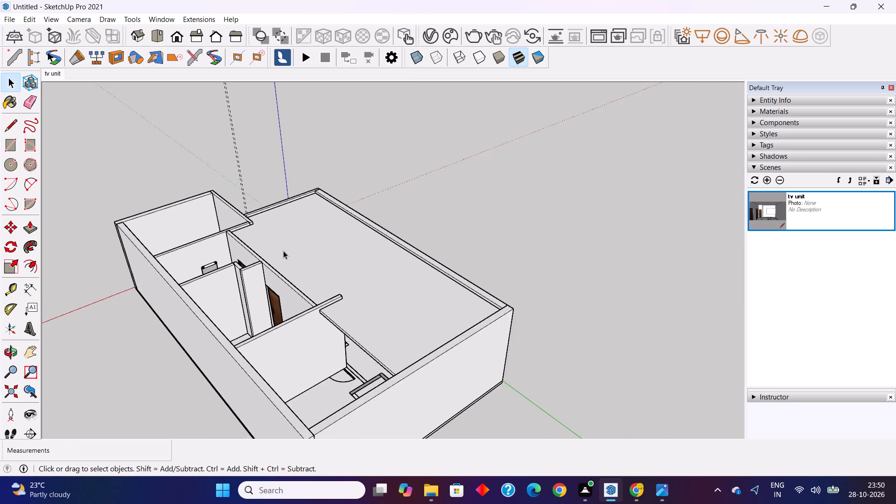
{"action": "scroll", "coordinate": [283, 251], "scroll_direction": "up", "scroll_amount": 1}
{"action": "middle_click_drag", "start_coordinate": [314, 284], "coordinate": [216, 265]}
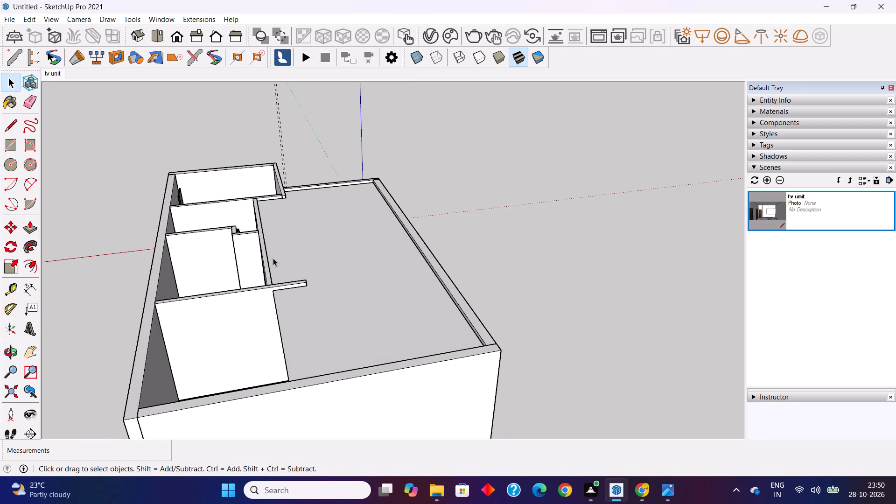
{"action": "left_click", "coordinate": [324, 244]}
{"action": "left_click", "coordinate": [12, 225]}
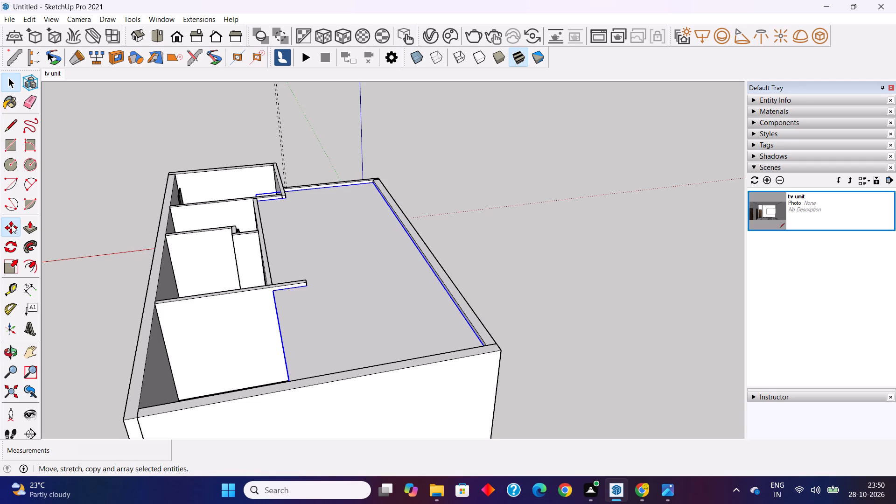
{"action": "left_click", "coordinate": [305, 288]}
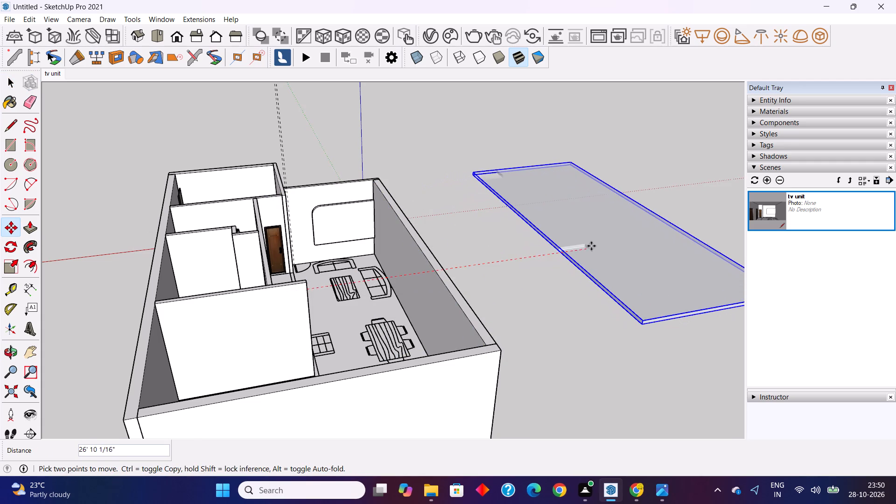
{"action": "left_click", "coordinate": [591, 246]}
Open the moved ceiling slab's group for editing, with its underside in view.
{"action": "scroll", "coordinate": [211, 258], "scroll_direction": "down", "scroll_amount": 6}
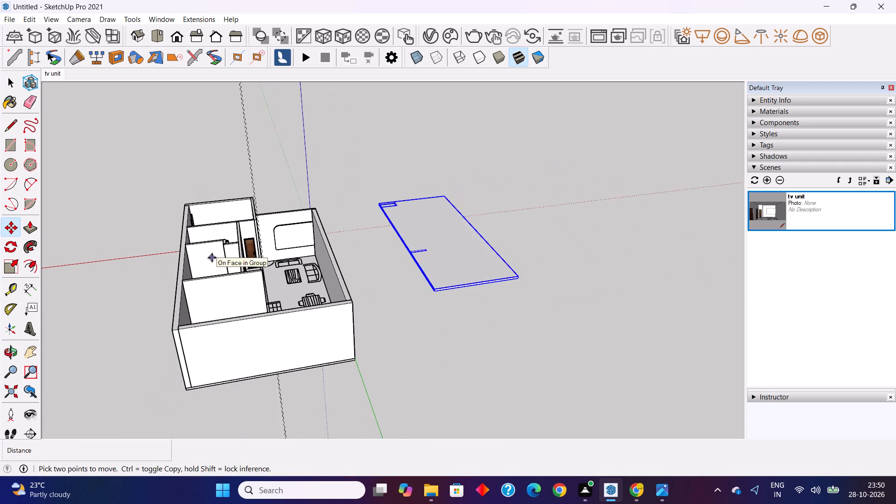
{"action": "scroll", "coordinate": [212, 258], "scroll_direction": "down", "scroll_amount": 1}
{"action": "middle_click_drag", "start_coordinate": [431, 289], "coordinate": [188, 121]}
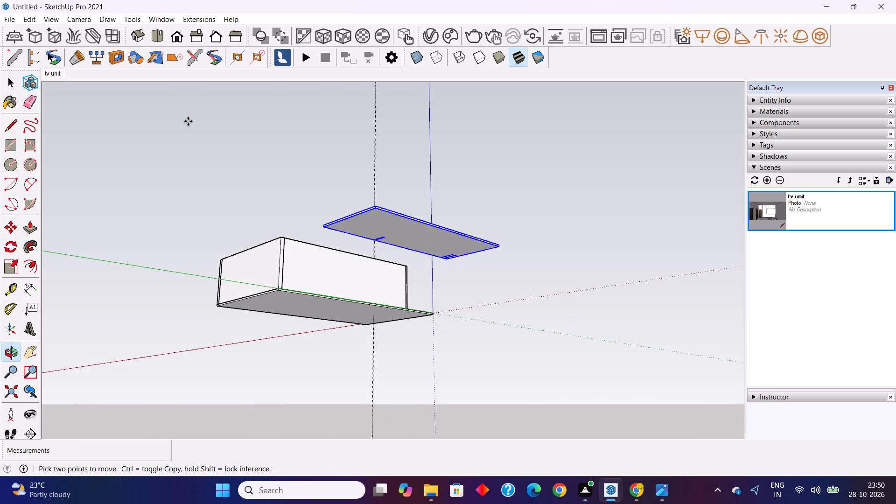
{"action": "middle_click_drag", "start_coordinate": [188, 121], "coordinate": [183, 120]}
{"action": "middle_click_drag", "start_coordinate": [332, 263], "coordinate": [296, 192]}
{"action": "key", "text": "space"}
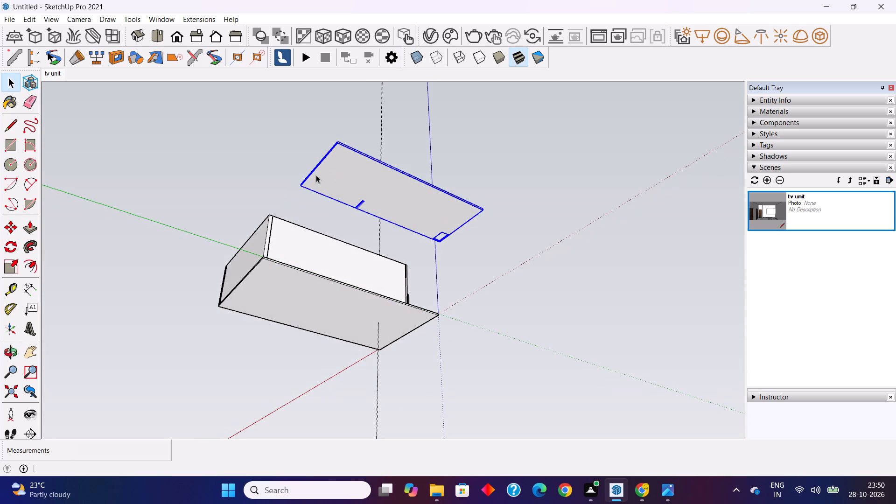
{"action": "scroll", "coordinate": [428, 221], "scroll_direction": "up", "scroll_amount": 2}
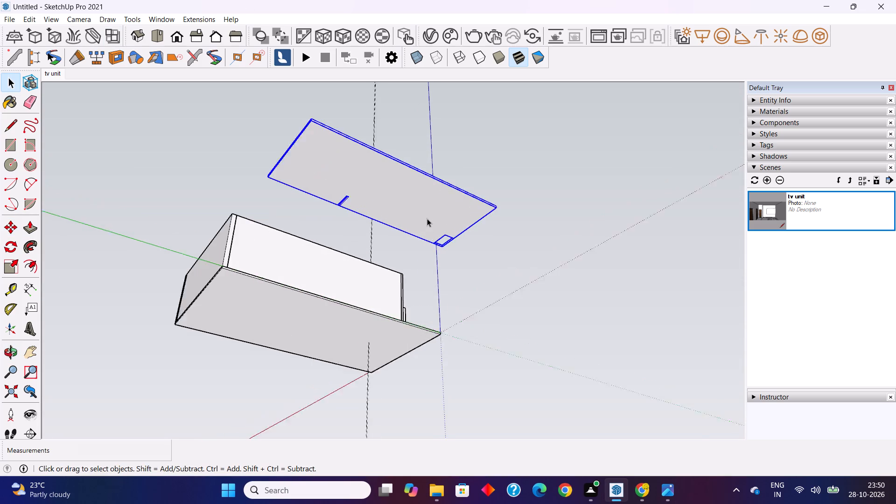
{"action": "scroll", "coordinate": [427, 218], "scroll_direction": "up", "scroll_amount": 1}
{"action": "scroll", "coordinate": [409, 186], "scroll_direction": "up", "scroll_amount": 2}
{"action": "double_click", "coordinate": [409, 164]}
{"action": "middle_click_drag", "start_coordinate": [399, 177], "coordinate": [400, 175]}
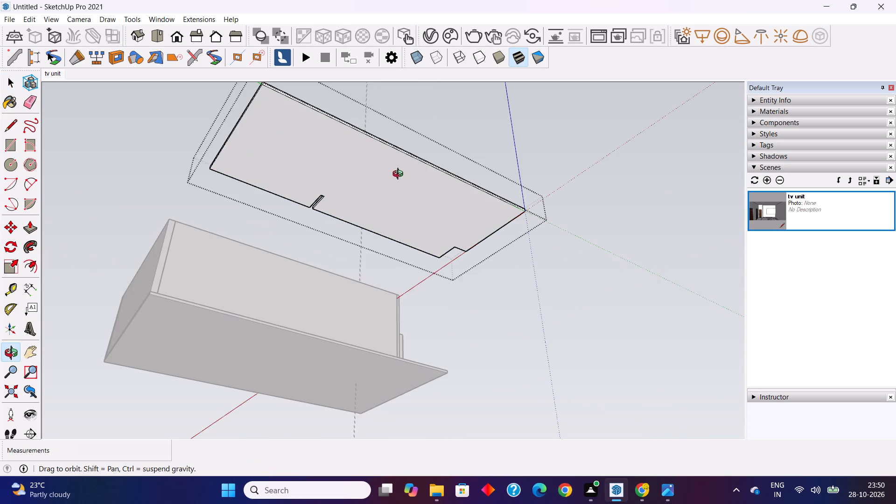
{"action": "middle_click_drag", "start_coordinate": [400, 175], "coordinate": [406, 135]}
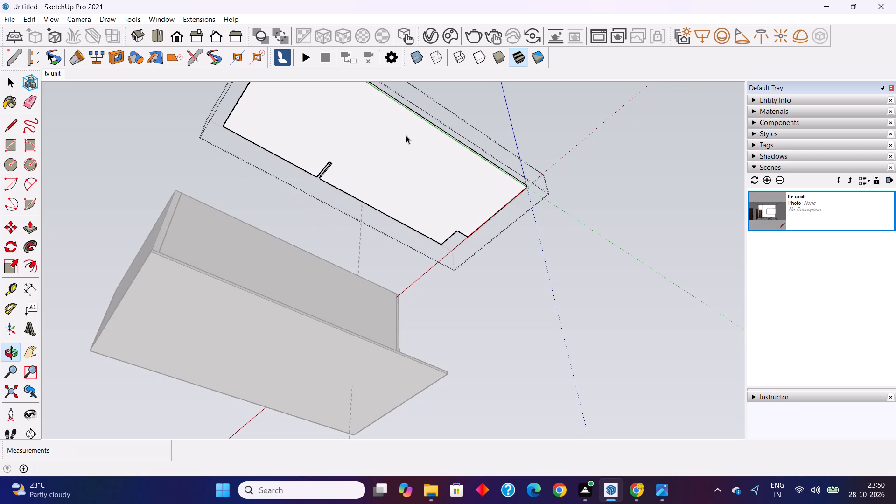
Add guides 1.5' in from both long edges on the ceiling slab's underside.
{"action": "left_click", "coordinate": [13, 291]}
{"action": "scroll", "coordinate": [441, 120], "scroll_direction": "up", "scroll_amount": 5}
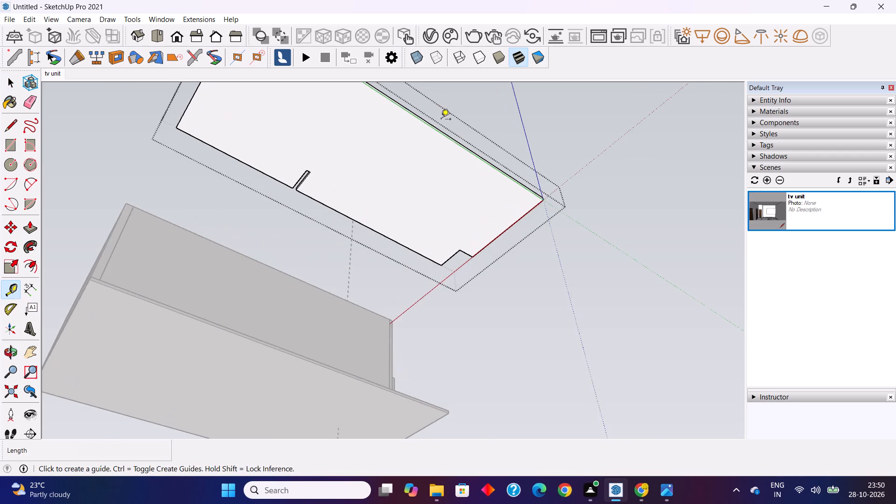
{"action": "scroll", "coordinate": [441, 120], "scroll_direction": "up", "scroll_amount": 10}
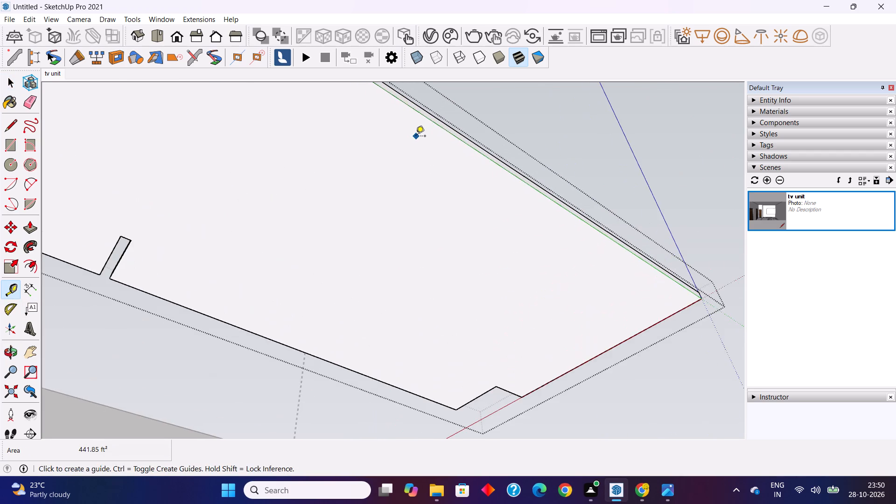
{"action": "scroll", "coordinate": [427, 136], "scroll_direction": "up", "scroll_amount": 2}
{"action": "left_click", "coordinate": [440, 121]}
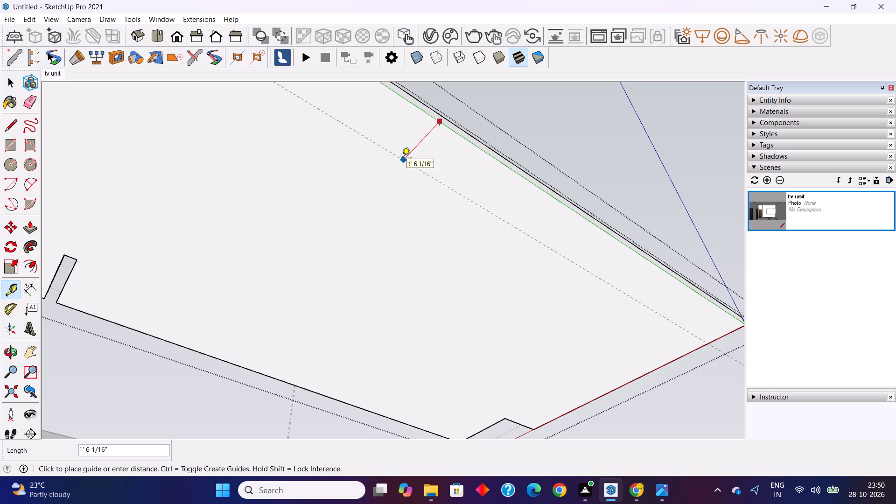
{"action": "type", "text": "1.5'"}
{"action": "key", "text": "Return"}
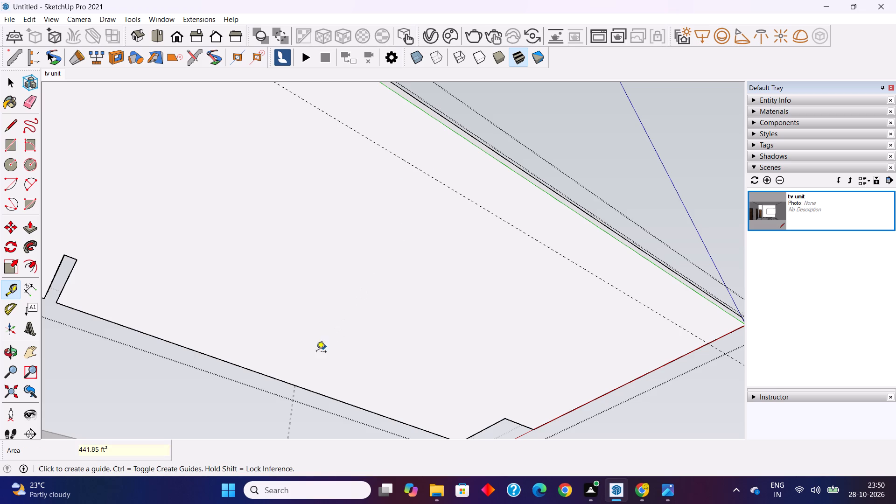
{"action": "left_click", "coordinate": [280, 381]}
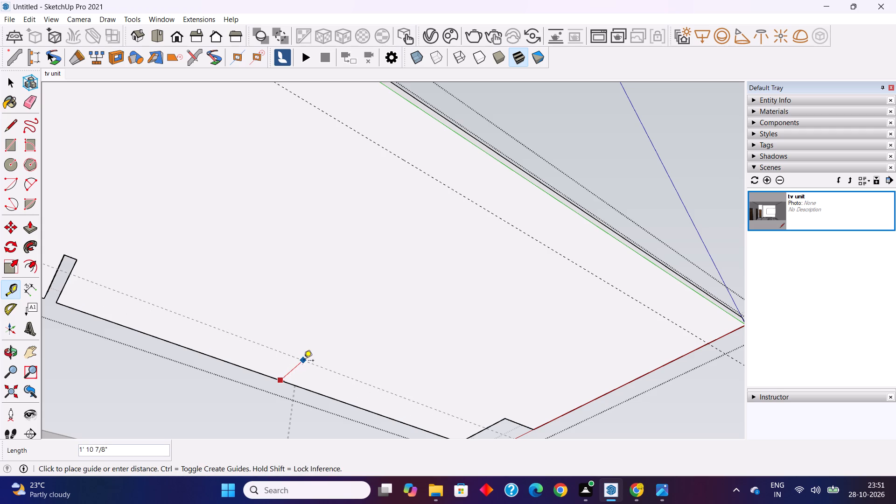
{"action": "type", "text": "1.5'"}
{"action": "key", "text": "Return"}
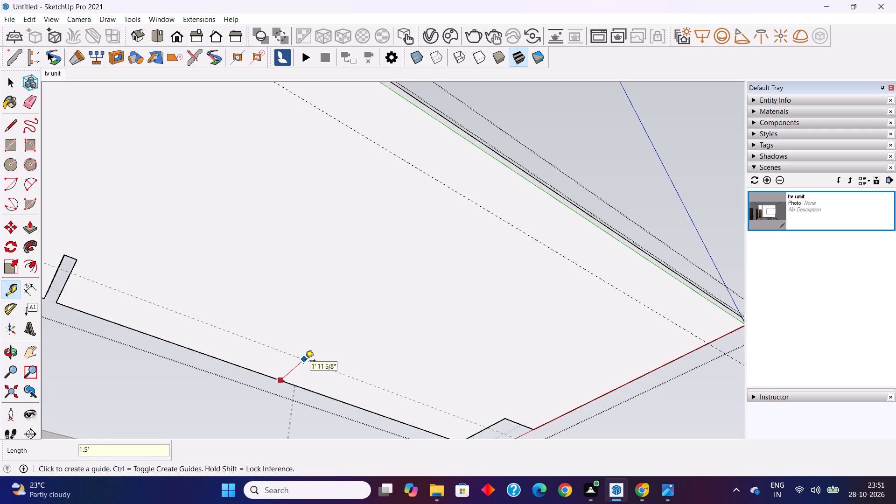
Add two cross guides on the slab's underside, 1.5' in from the corner notch and 1.5' from the narrow wall slot.
{"action": "scroll", "coordinate": [300, 360], "scroll_direction": "down", "scroll_amount": 4}
{"action": "middle_click_drag", "start_coordinate": [245, 361], "coordinate": [380, 297]}
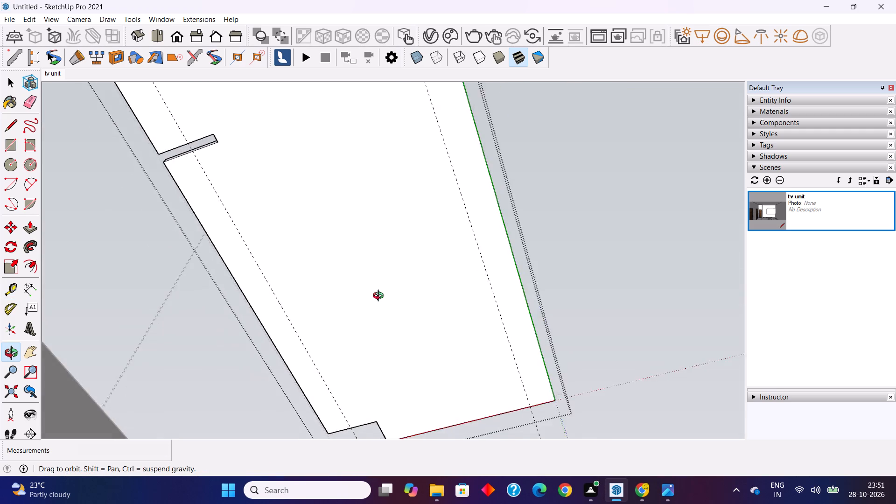
{"action": "middle_click_drag", "start_coordinate": [380, 297], "coordinate": [159, 252]}
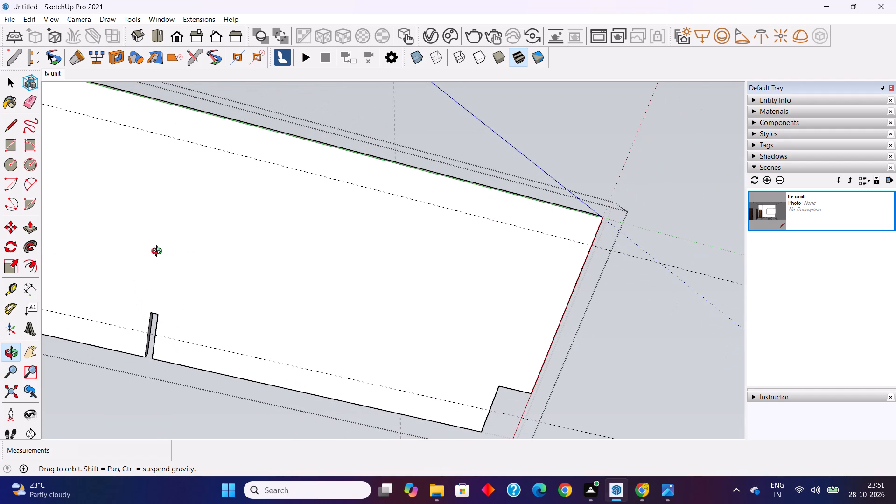
{"action": "middle_click_drag", "start_coordinate": [159, 252], "coordinate": [160, 252]}
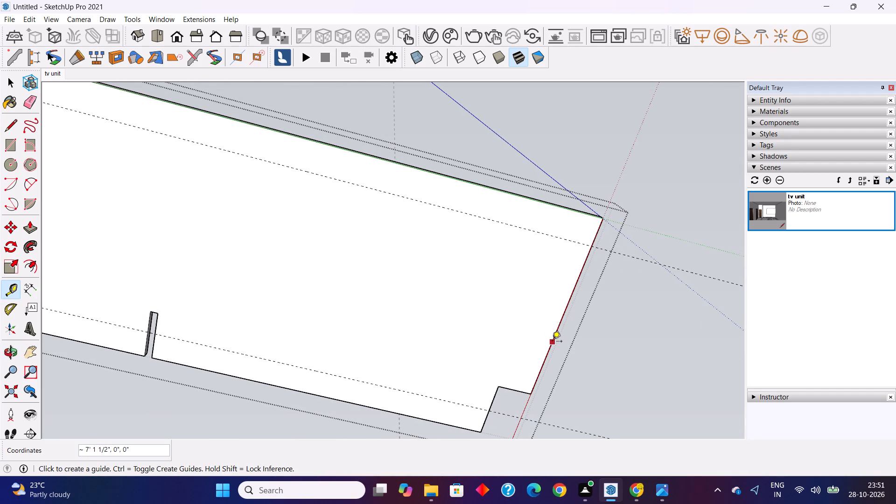
{"action": "left_click", "coordinate": [492, 399]}
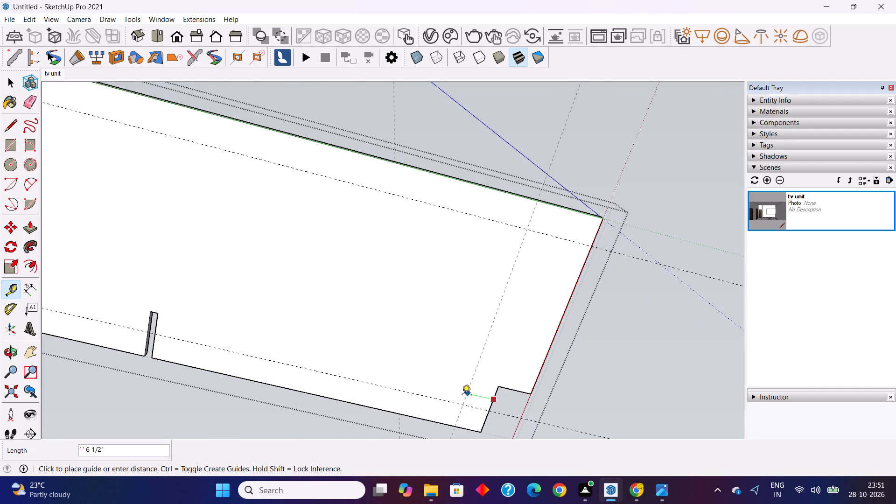
{"action": "type", "text": "1.5'"}
{"action": "key", "text": "Return"}
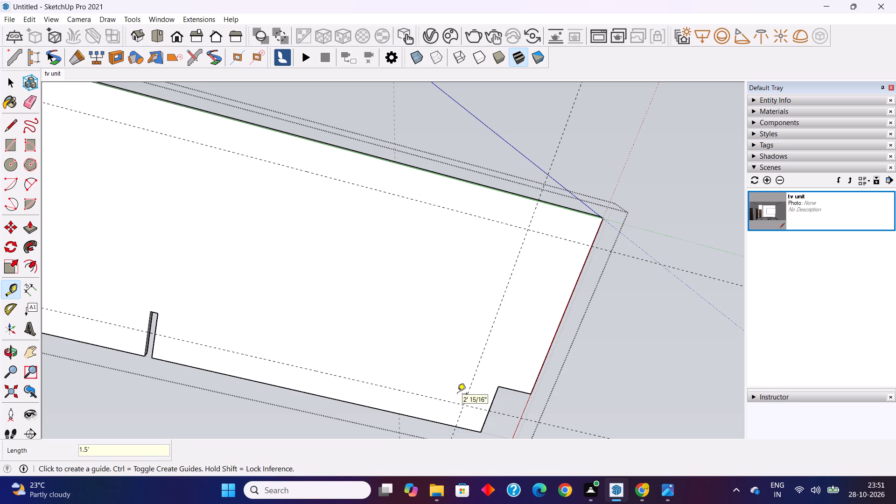
{"action": "scroll", "coordinate": [459, 394], "scroll_direction": "down", "scroll_amount": 4}
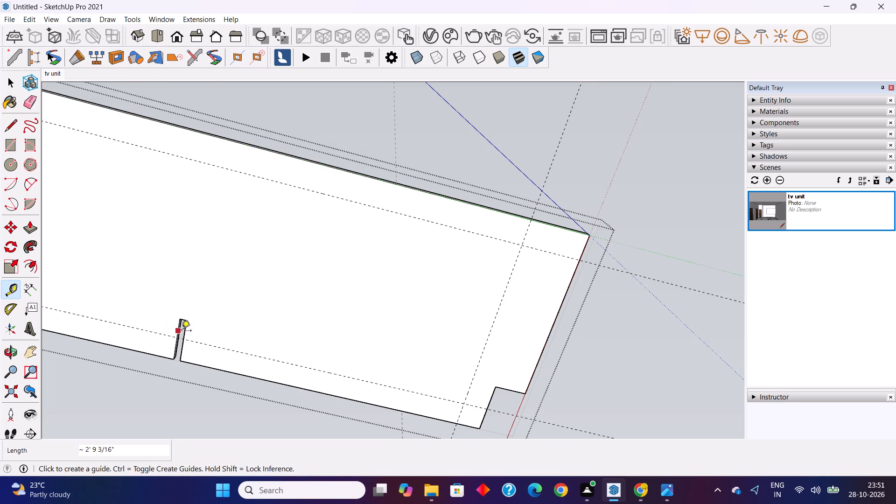
{"action": "left_click", "coordinate": [182, 331]}
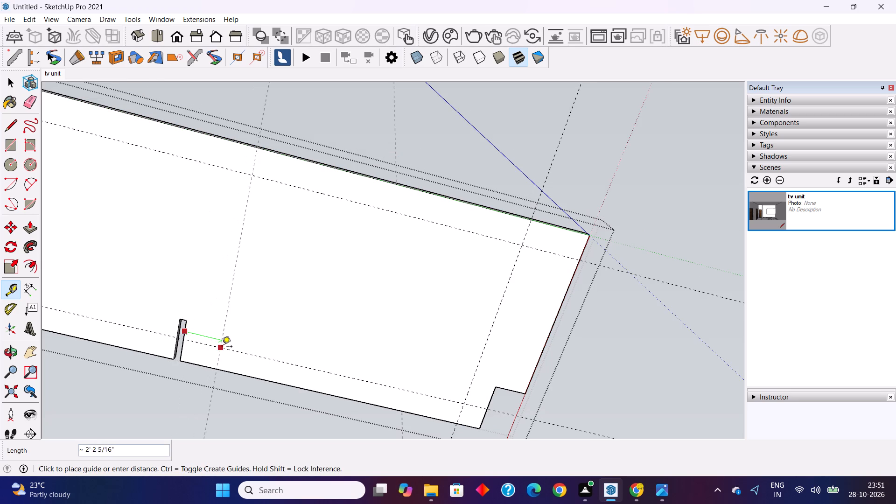
{"action": "type", "text": "1.5'"}
{"action": "key", "text": "Return"}
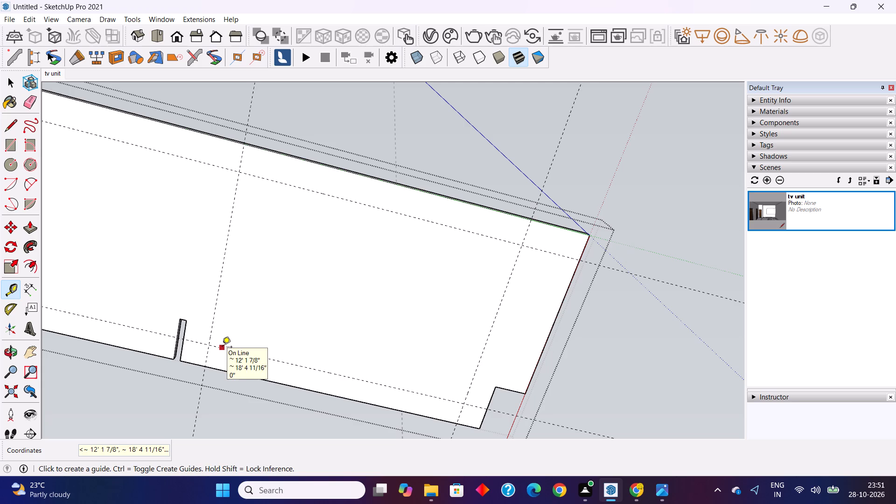
Draw a rectangle about 15' 9" by 10' 8" between the four guide intersections on the slab's underside.
{"action": "scroll", "coordinate": [210, 420], "scroll_direction": "down", "scroll_amount": 1}
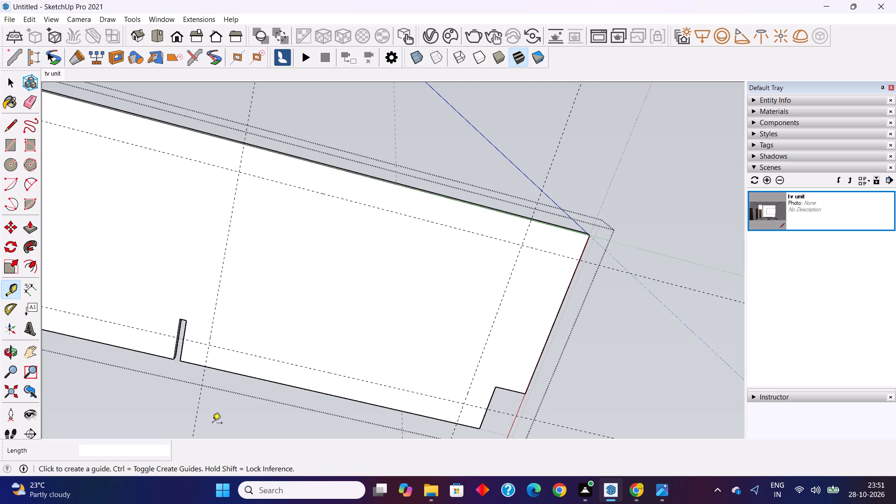
{"action": "key", "text": "space"}
{"action": "left_click", "coordinate": [258, 327]}
{"action": "left_click", "coordinate": [261, 327]}
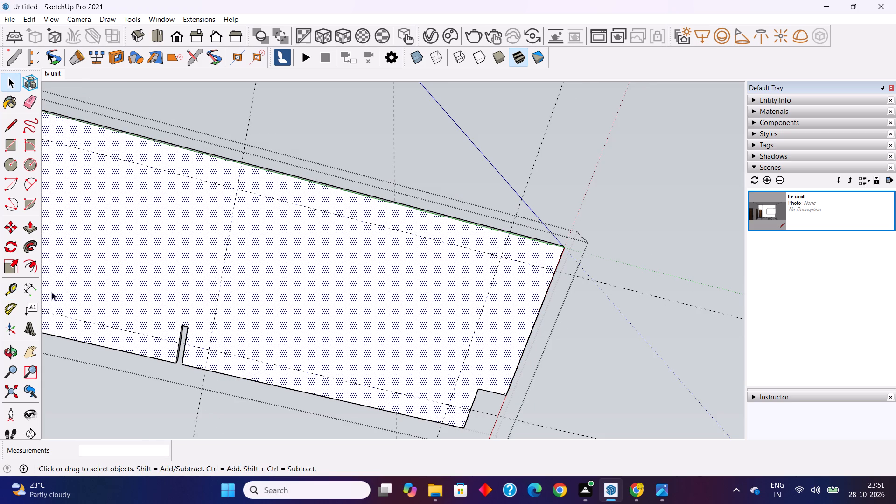
{"action": "left_click", "coordinate": [9, 140]}
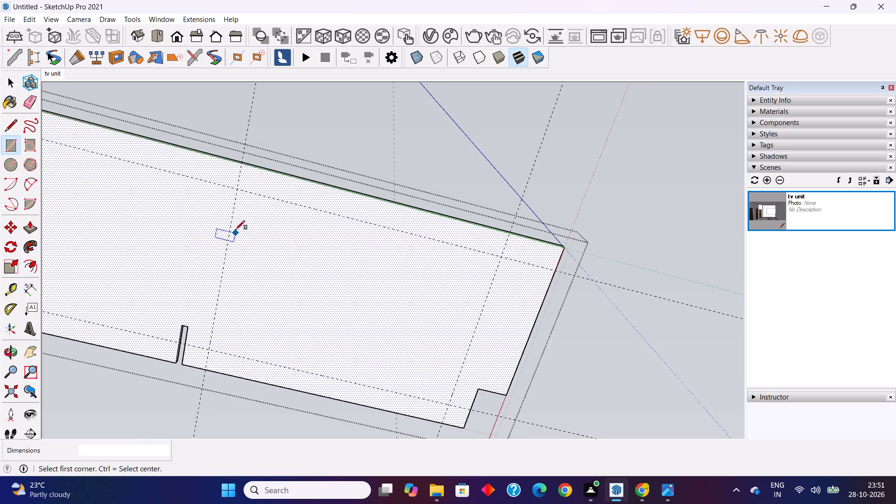
{"action": "left_click", "coordinate": [237, 187]}
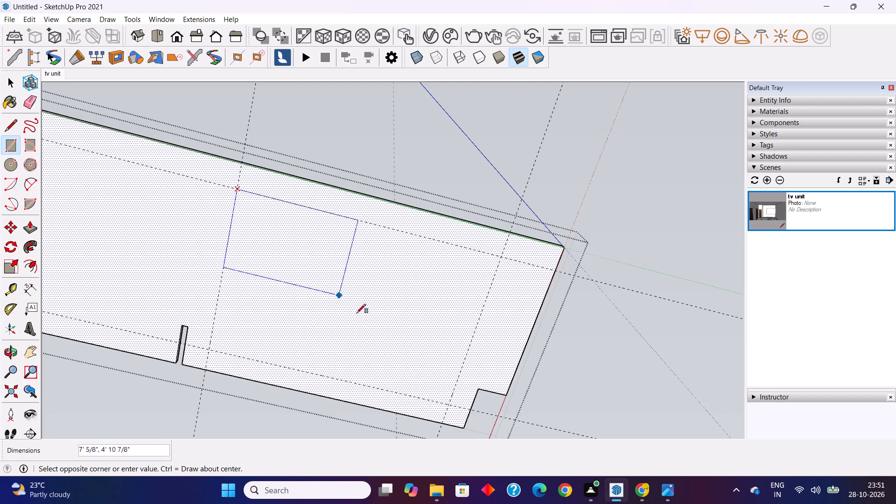
{"action": "left_click", "coordinate": [448, 407]}
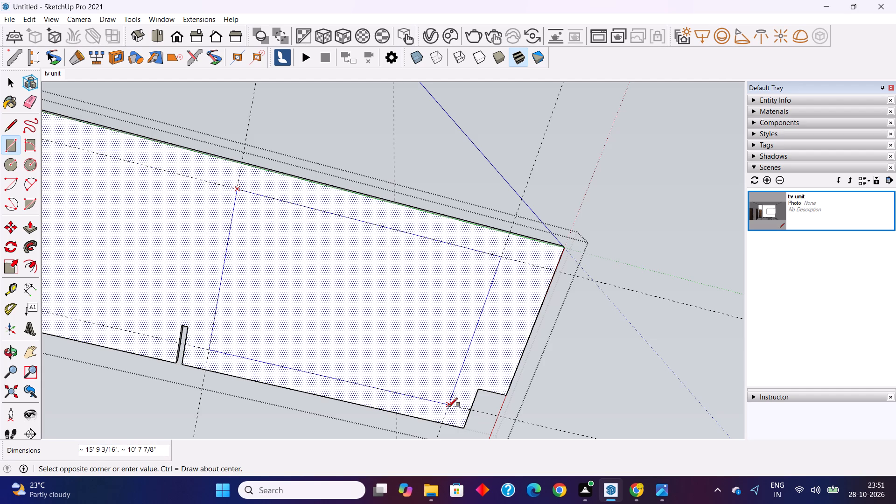
Push the rectangle on the ceiling slab's underside 2" up into the slab as a recess.
{"action": "key", "text": "space"}
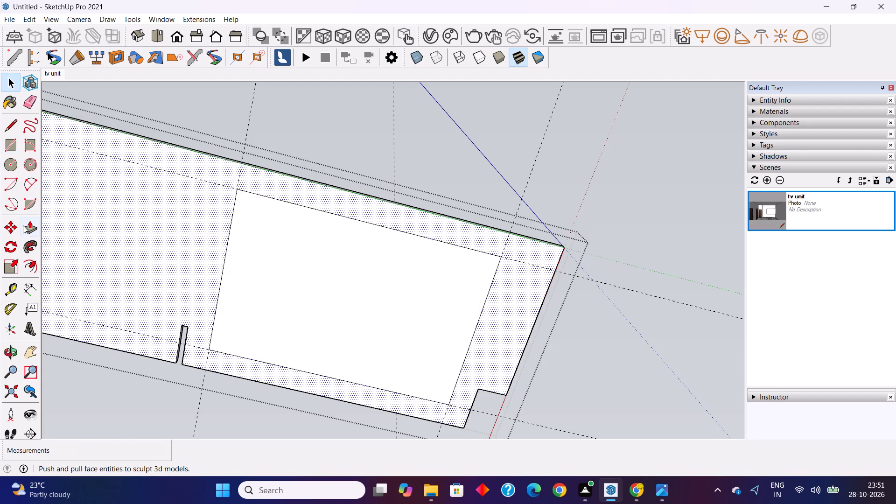
{"action": "left_click", "coordinate": [30, 225]}
{"action": "left_click", "coordinate": [309, 333]}
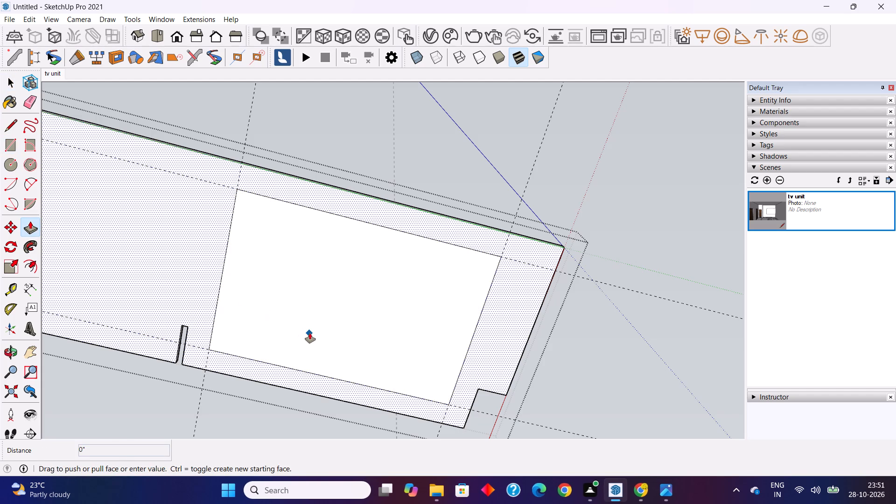
{"action": "key", "text": "Escape"}
{"action": "left_click", "coordinate": [307, 339]}
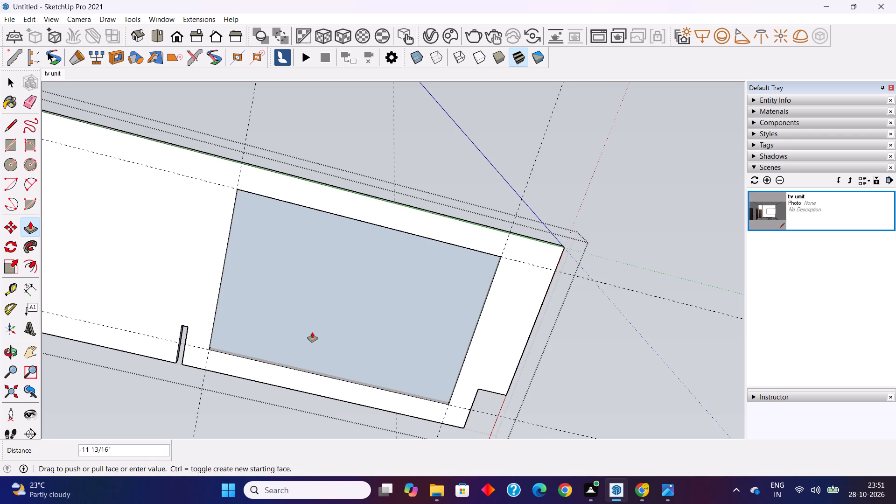
{"action": "key", "text": "2"}
{"action": "key", "text": "shift+quotedbl"}
{"action": "key", "text": "Return"}
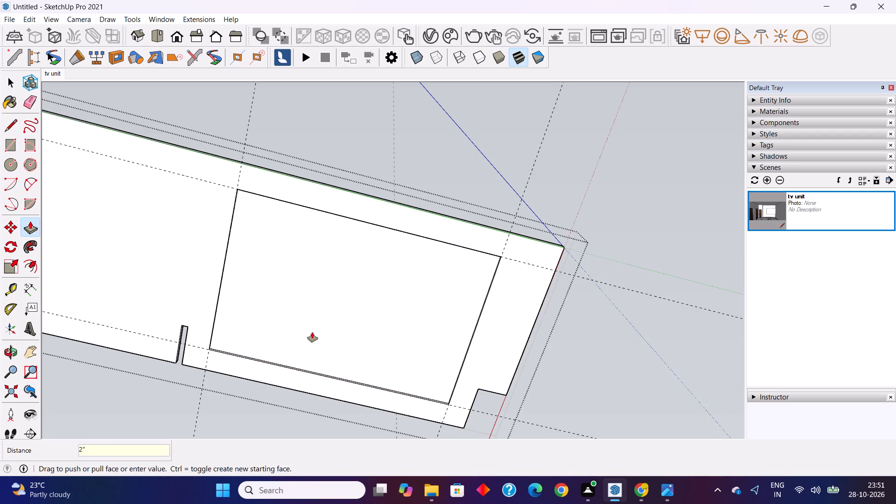
Examine the ceiling recess from several angles and compare it with the tv unit reference image.
{"action": "middle_click_drag", "start_coordinate": [298, 315], "coordinate": [322, 501]}
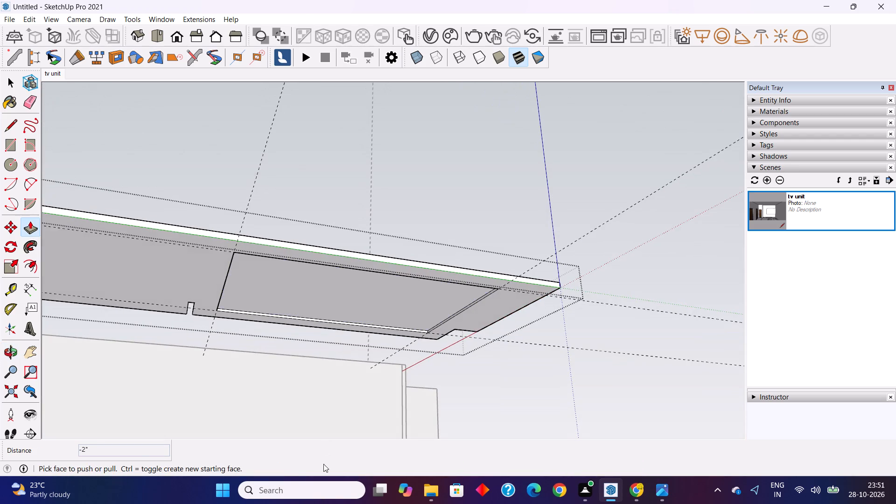
{"action": "middle_click_drag", "start_coordinate": [316, 331], "coordinate": [356, 423]}
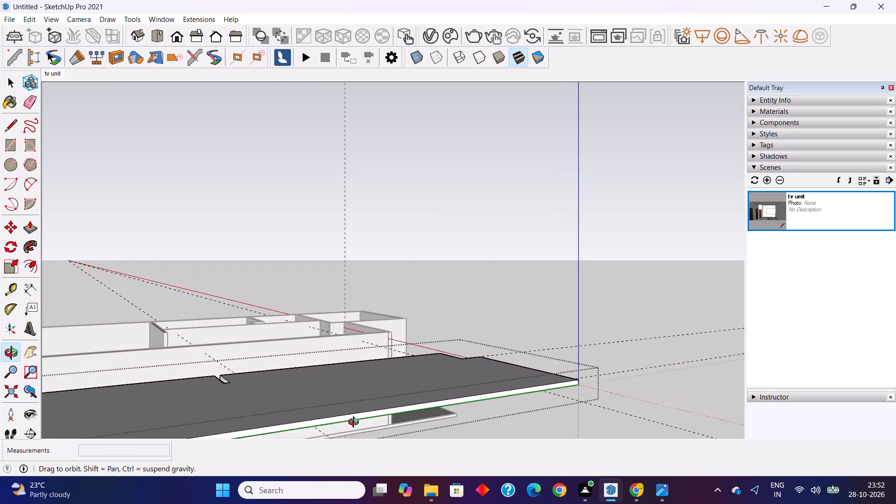
{"action": "middle_click_drag", "start_coordinate": [356, 423], "coordinate": [368, 430]}
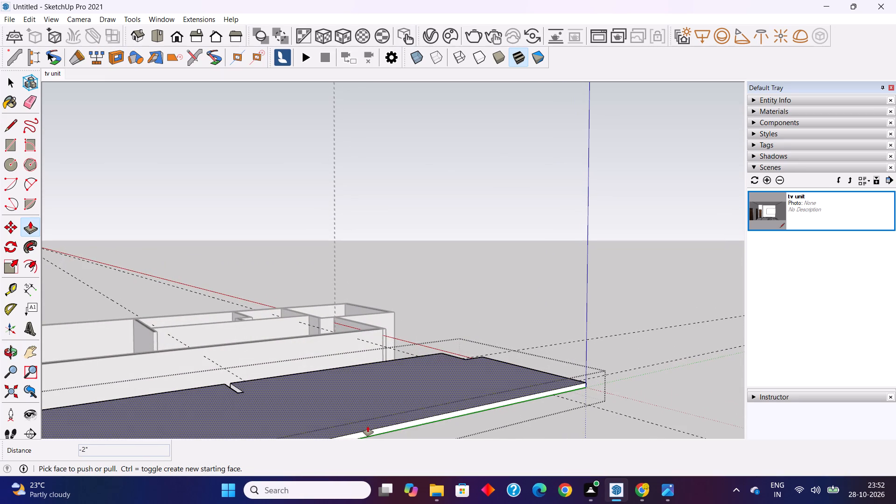
{"action": "middle_click_drag", "start_coordinate": [399, 341], "coordinate": [389, 316]}
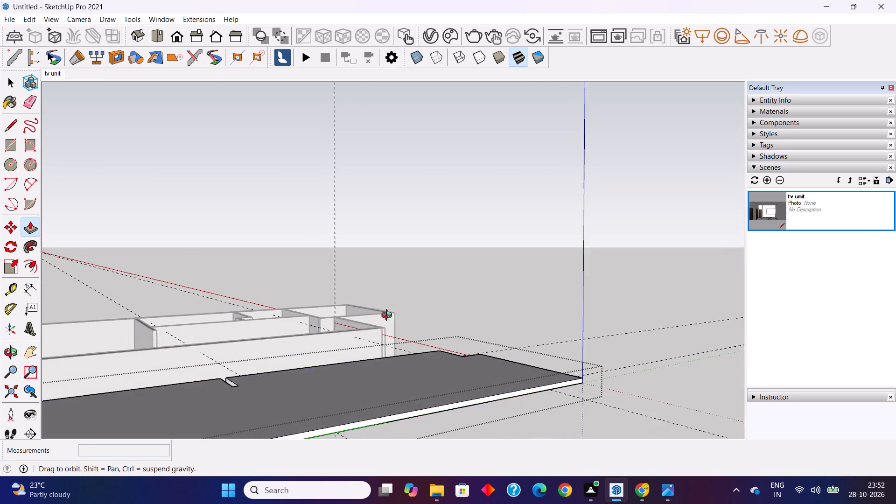
{"action": "middle_click_drag", "start_coordinate": [389, 316], "coordinate": [365, 241]}
{"action": "scroll", "coordinate": [402, 228], "scroll_direction": "up", "scroll_amount": 9}
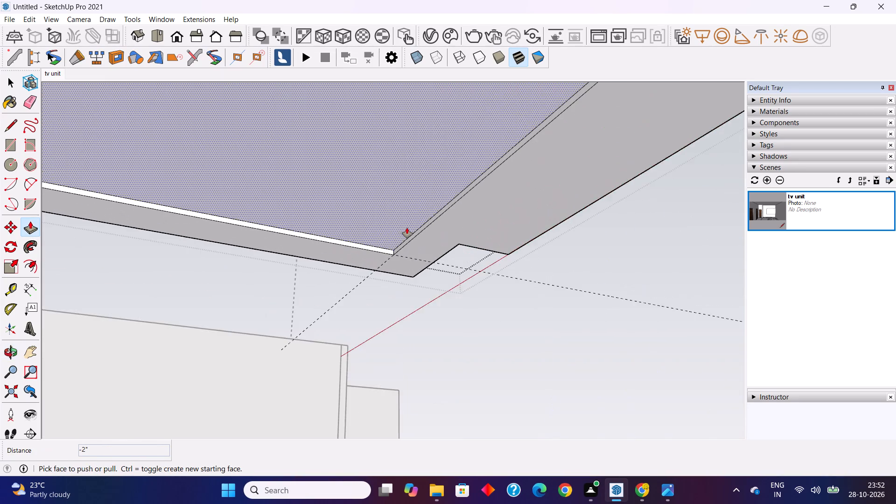
{"action": "scroll", "coordinate": [407, 228], "scroll_direction": "up", "scroll_amount": 3}
{"action": "key", "text": "space"}
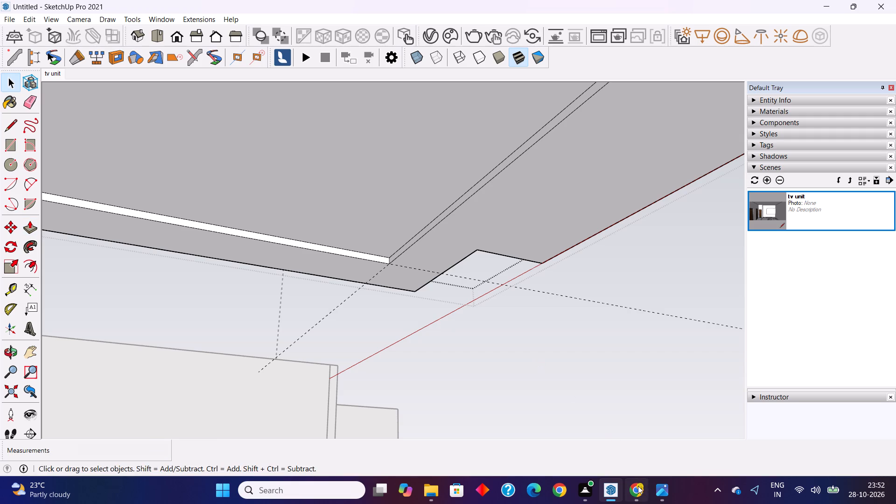
{"action": "left_click", "coordinate": [661, 495]}
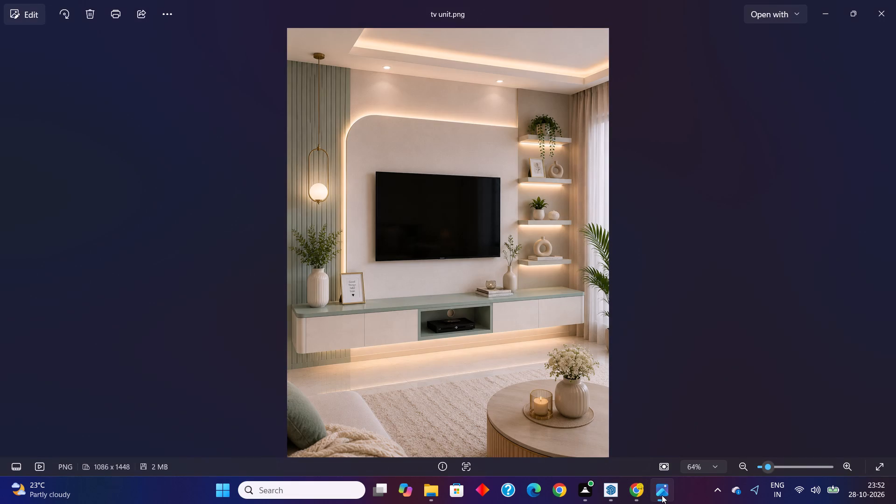
{"action": "left_click", "coordinate": [614, 495]}
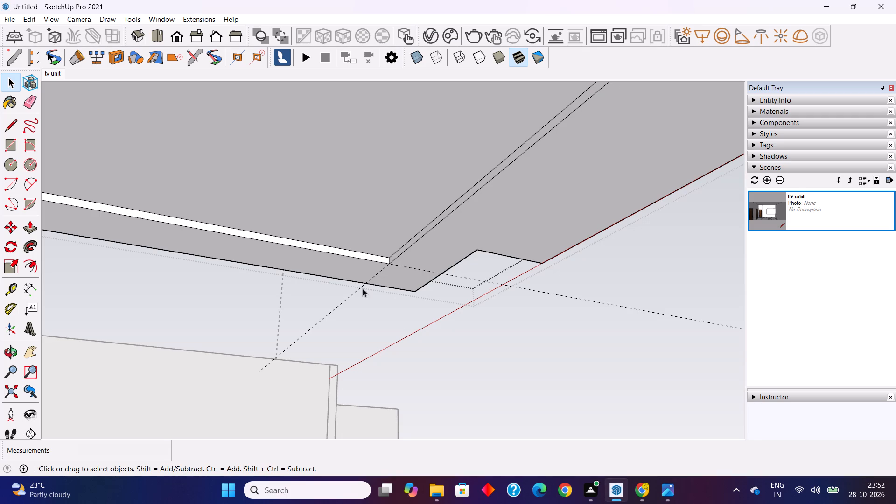
Pull the slab's underside face surrounding the recess 2" downward.
{"action": "left_click", "coordinate": [29, 222]}
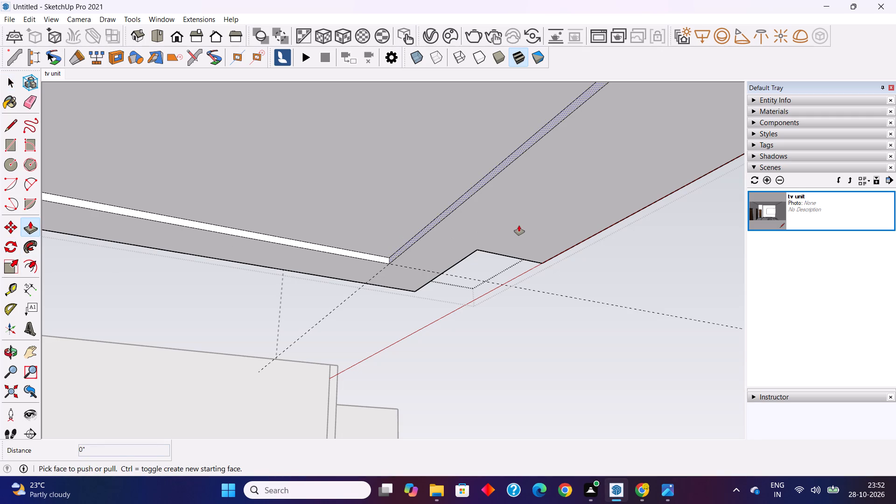
{"action": "left_click", "coordinate": [518, 225]}
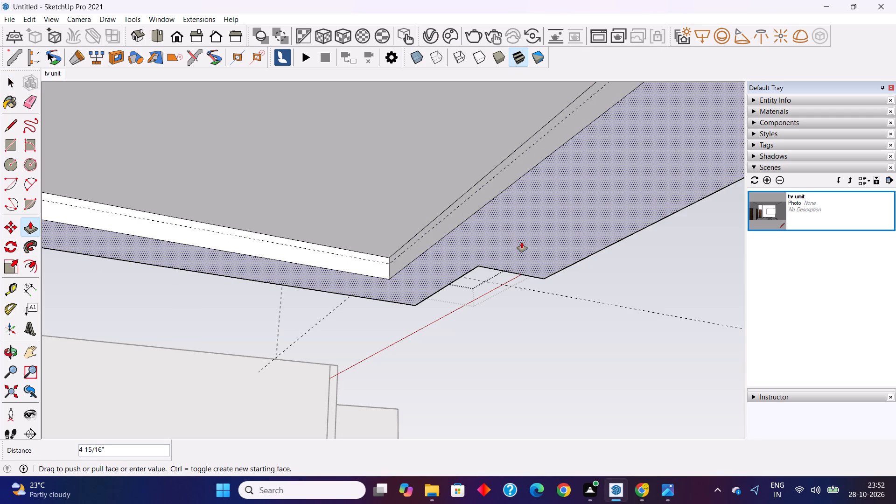
{"action": "key", "text": "2"}
{"action": "key", "text": "shift+quotedbl"}
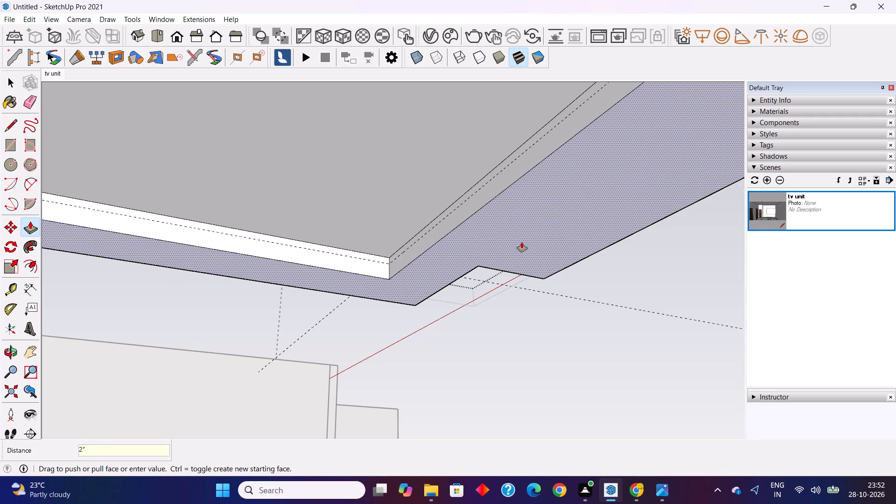
{"action": "key", "text": "Return"}
Draw a line about 15' 9" along the mid-height guide on the recess's long inner wall beside the notched slab edge.
{"action": "scroll", "coordinate": [474, 280], "scroll_direction": "down", "scroll_amount": 3}
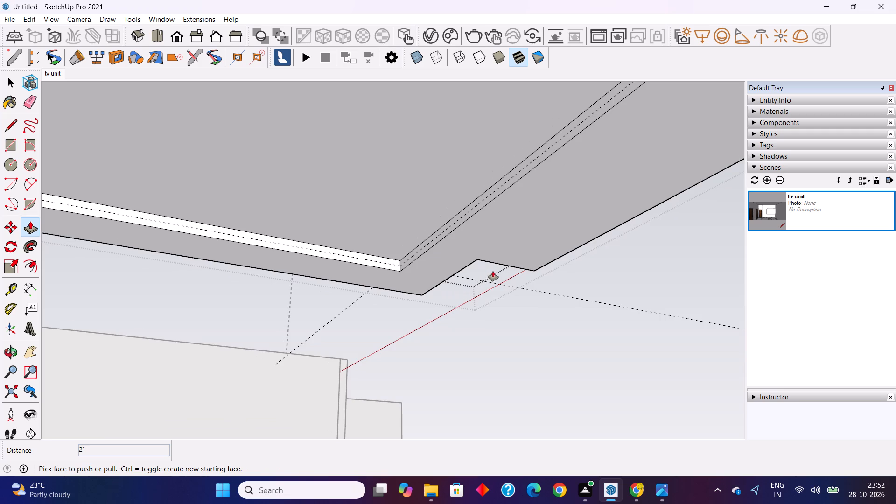
{"action": "scroll", "coordinate": [493, 271], "scroll_direction": "down", "scroll_amount": 12}
{"action": "scroll", "coordinate": [420, 264], "scroll_direction": "down", "scroll_amount": 2}
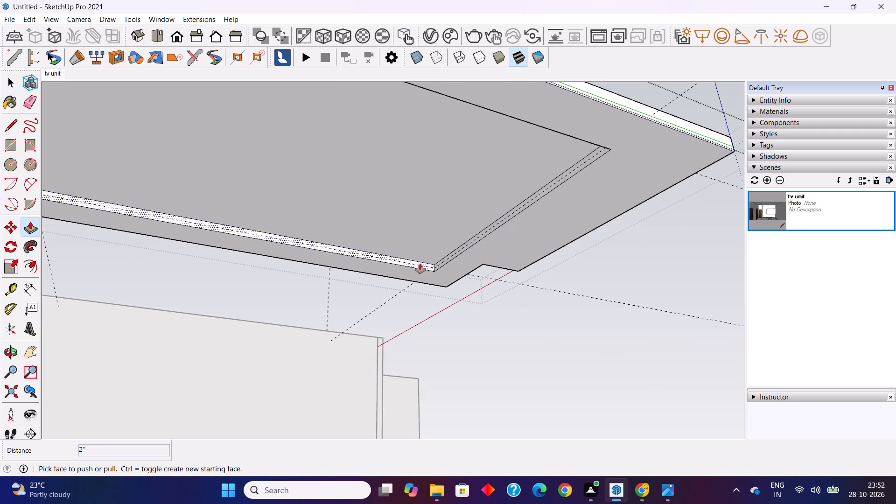
{"action": "scroll", "coordinate": [420, 264], "scroll_direction": "down", "scroll_amount": 4}
{"action": "middle_click_drag", "start_coordinate": [312, 283], "coordinate": [256, 336]}
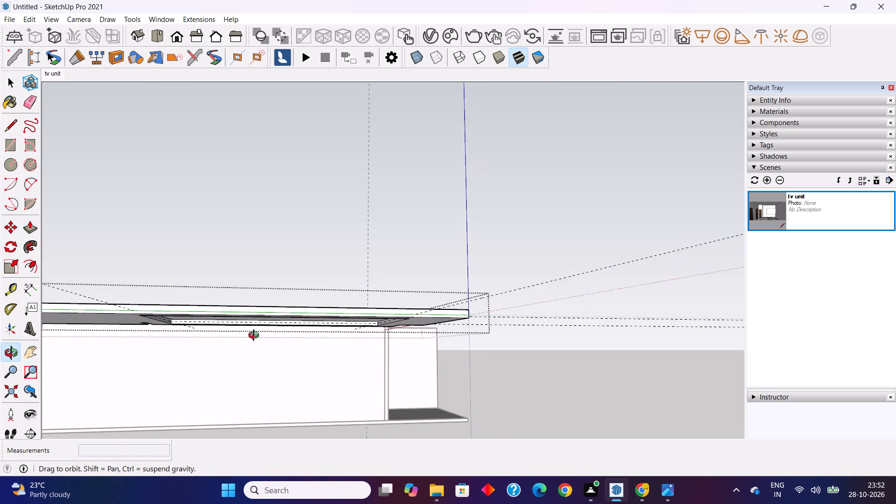
{"action": "middle_click_drag", "start_coordinate": [256, 336], "coordinate": [265, 315]}
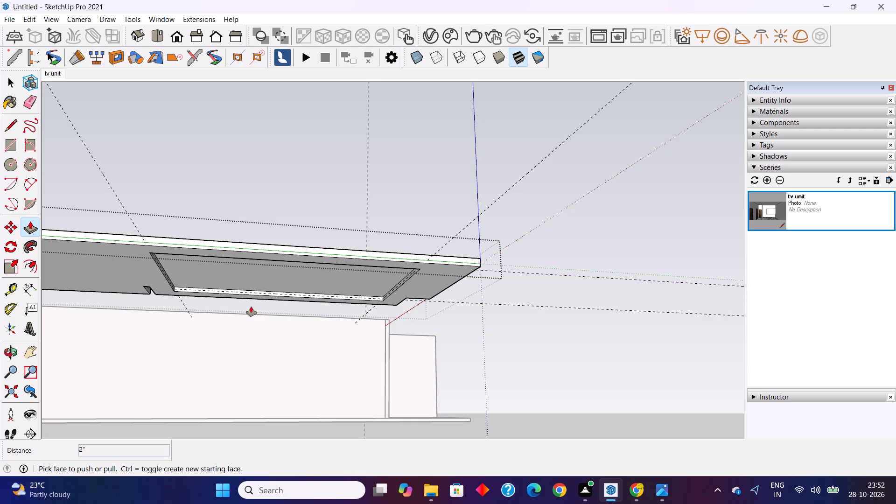
{"action": "scroll", "coordinate": [218, 291], "scroll_direction": "up", "scroll_amount": 2}
{"action": "scroll", "coordinate": [175, 277], "scroll_direction": "up", "scroll_amount": 6}
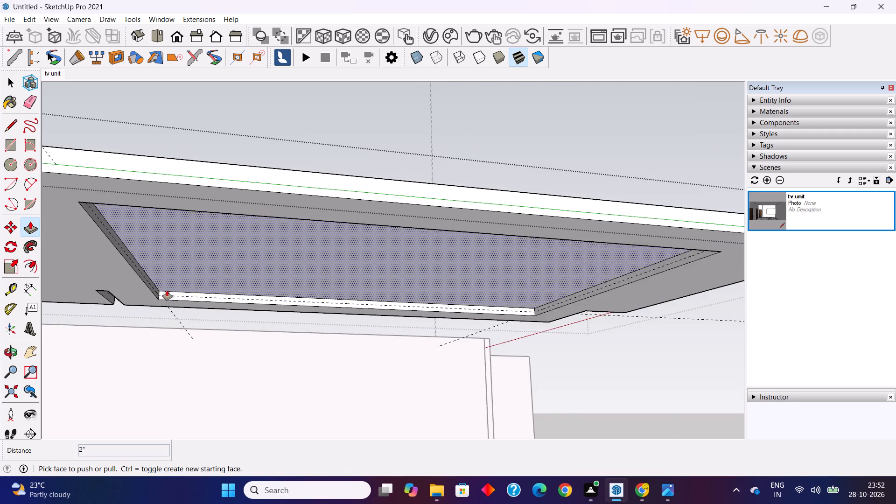
{"action": "scroll", "coordinate": [163, 297], "scroll_direction": "up", "scroll_amount": 6}
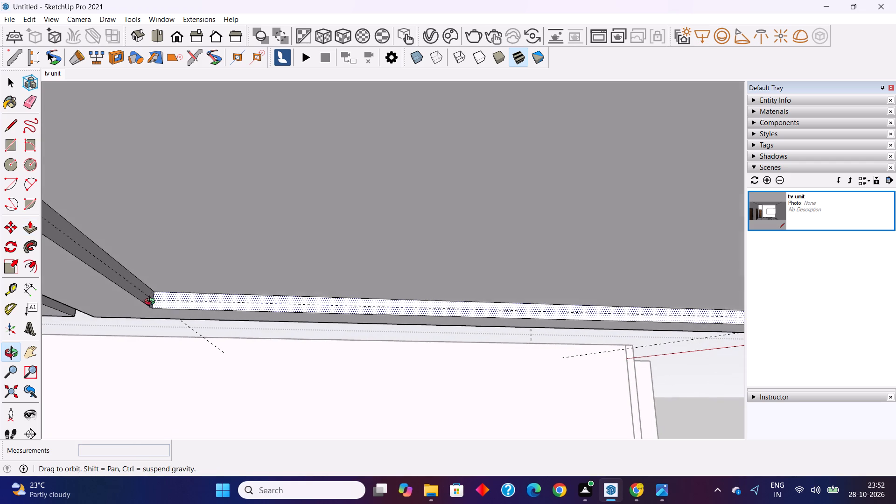
{"action": "left_click", "coordinate": [10, 128]}
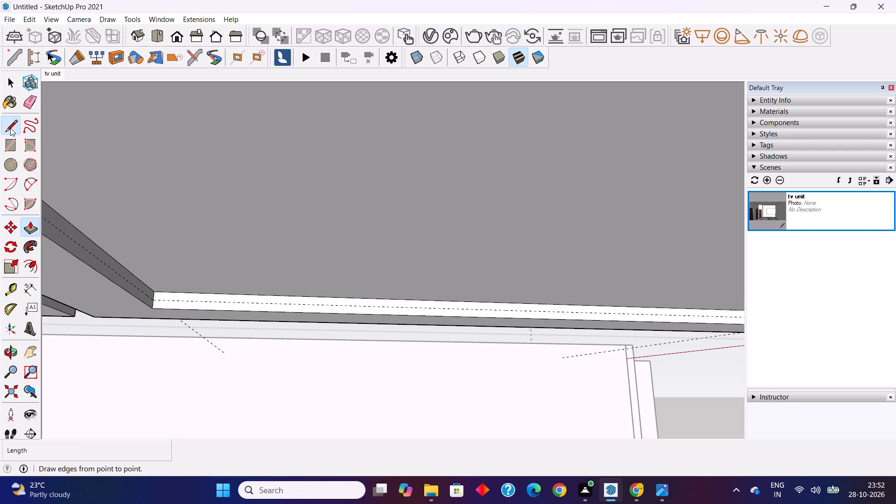
{"action": "left_click", "coordinate": [152, 300]}
{"action": "scroll", "coordinate": [182, 298], "scroll_direction": "down", "scroll_amount": 9}
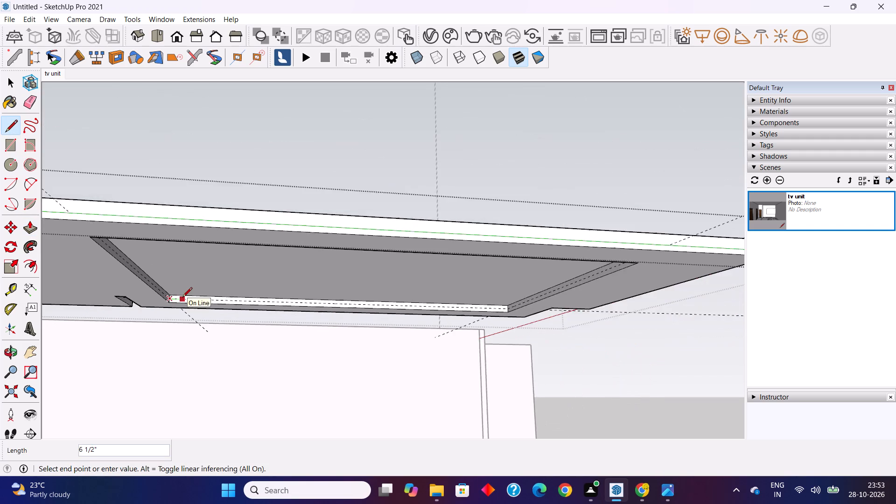
{"action": "scroll", "coordinate": [182, 298], "scroll_direction": "down", "scroll_amount": 3}
{"action": "scroll", "coordinate": [422, 313], "scroll_direction": "up", "scroll_amount": 12}
{"action": "left_click", "coordinate": [447, 296]}
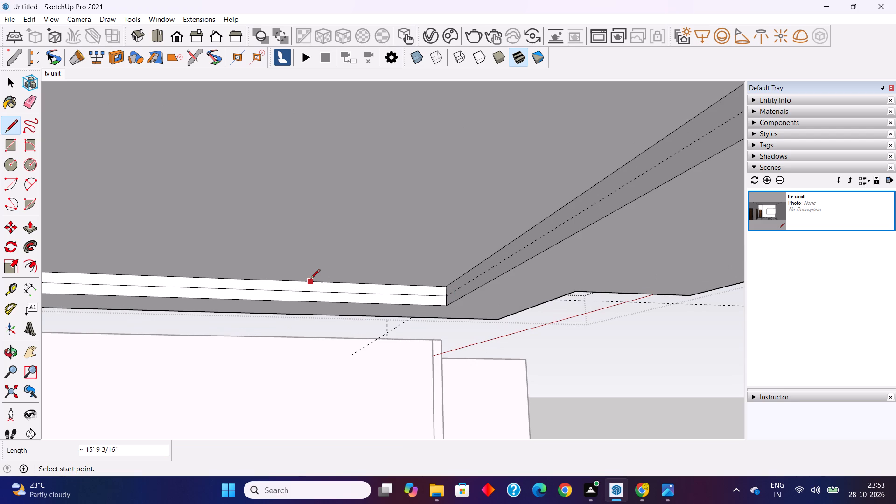
Draw a line about 10' 8" along the mid-height guide on the recess's short inner wall nearest the corner notch.
{"action": "scroll", "coordinate": [310, 280], "scroll_direction": "down", "scroll_amount": 6}
{"action": "middle_click_drag", "start_coordinate": [408, 312], "coordinate": [505, 320]}
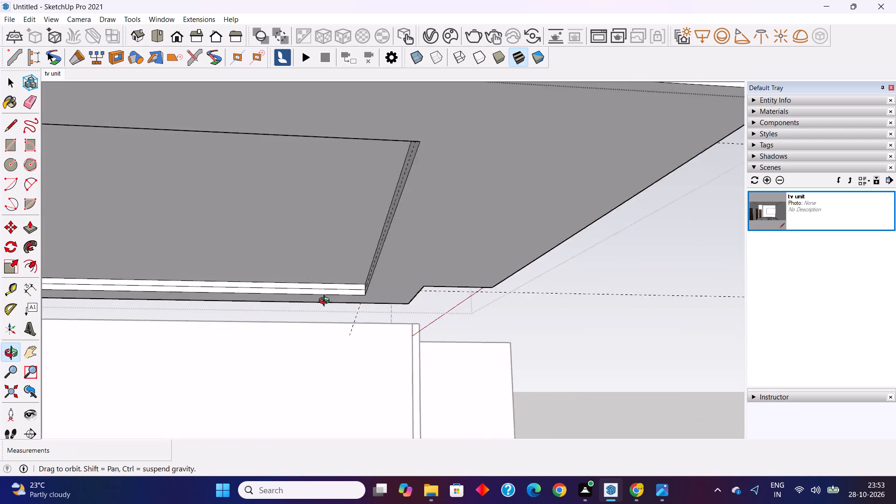
{"action": "middle_click_drag", "start_coordinate": [385, 308], "coordinate": [190, 318], "text": "shift"}
{"action": "middle_click_drag", "start_coordinate": [231, 319], "coordinate": [258, 326]}
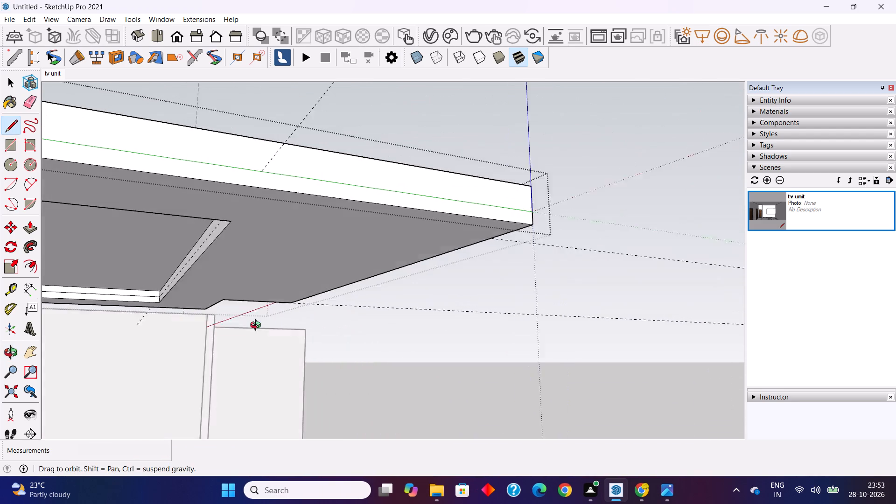
{"action": "middle_click_drag", "start_coordinate": [258, 326], "coordinate": [339, 327]}
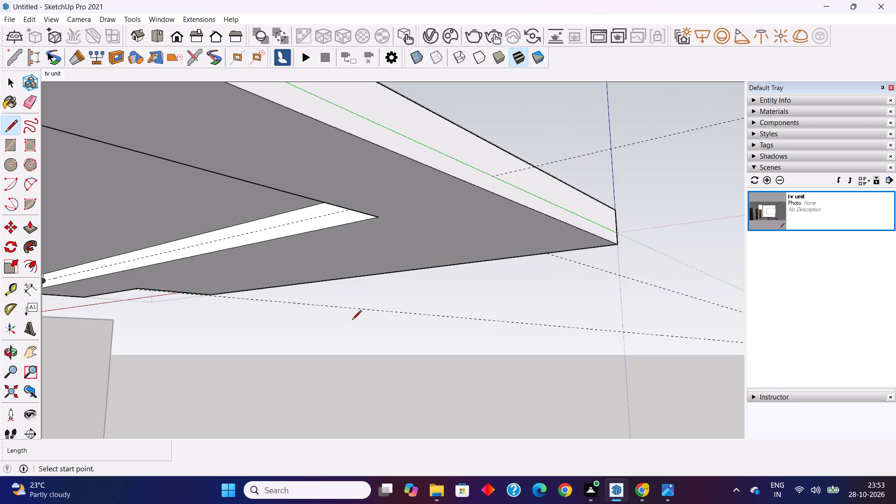
{"action": "scroll", "coordinate": [352, 321], "scroll_direction": "down", "scroll_amount": 4}
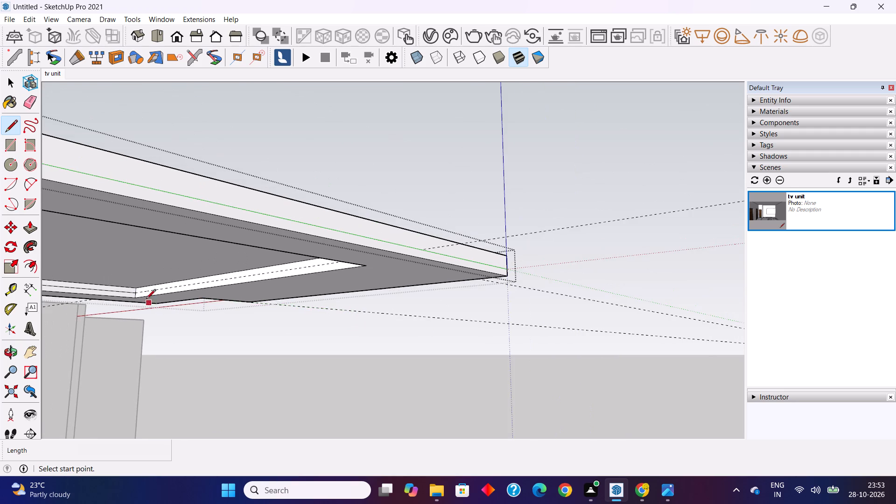
{"action": "scroll", "coordinate": [137, 295], "scroll_direction": "up", "scroll_amount": 6}
{"action": "left_click", "coordinate": [136, 291]}
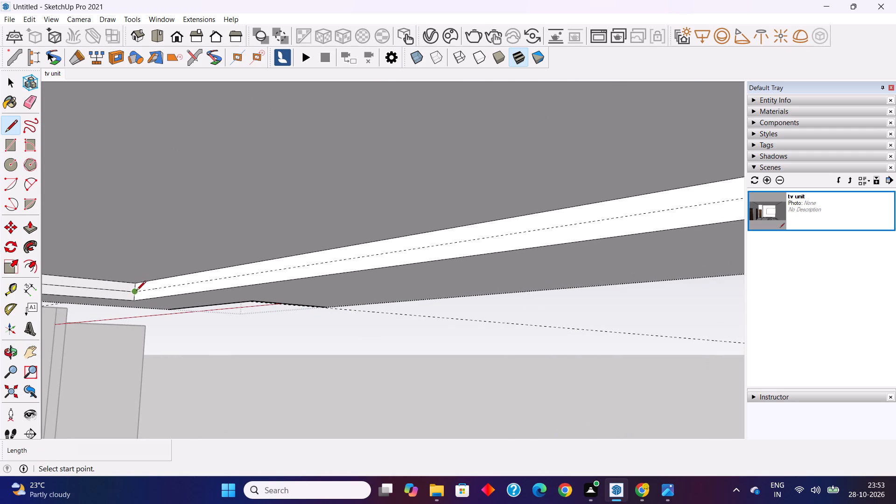
{"action": "scroll", "coordinate": [136, 291], "scroll_direction": "down", "scroll_amount": 6}
{"action": "scroll", "coordinate": [182, 312], "scroll_direction": "down", "scroll_amount": 2}
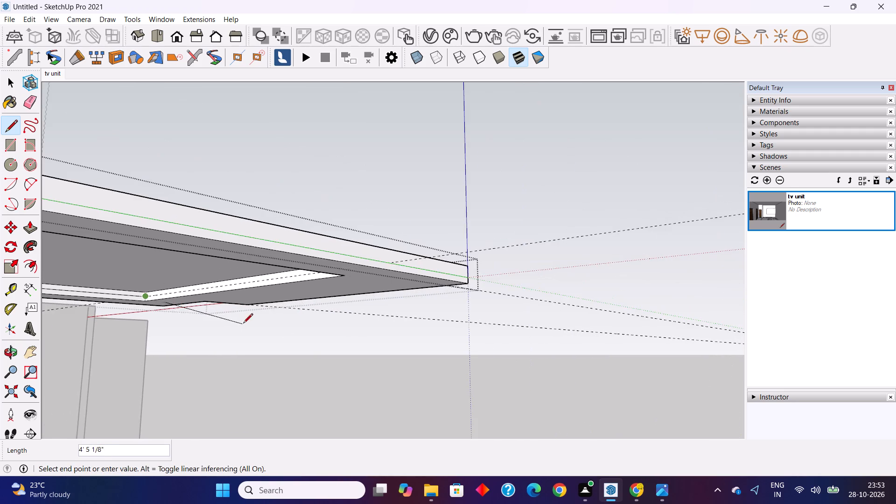
{"action": "middle_click_drag", "start_coordinate": [245, 324], "coordinate": [467, 317]}
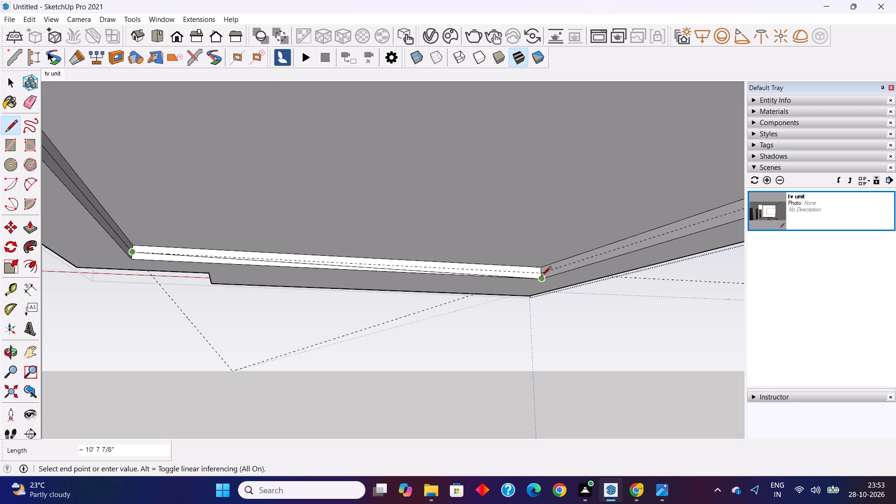
{"action": "left_click", "coordinate": [539, 273]}
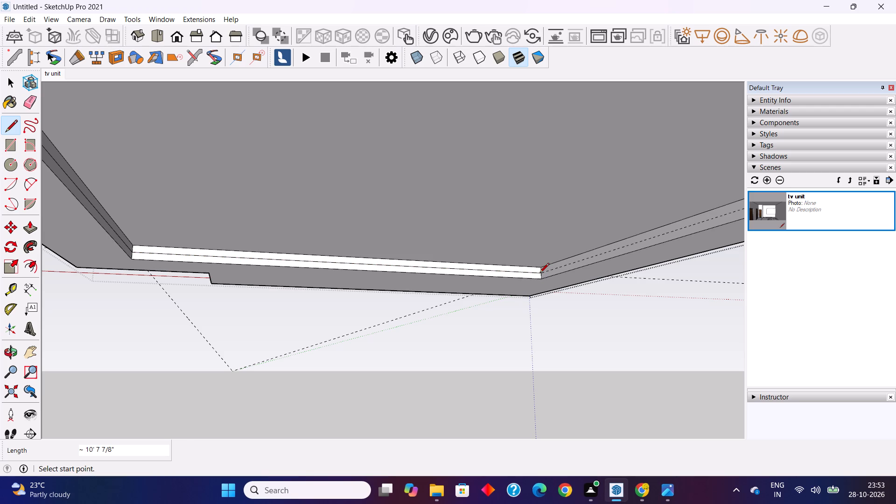
{"action": "key", "text": "Escape"}
Draw a line about 15' 9" along the mid-height guide on the recess's other long inner wall, opposite the notched slab edge.
{"action": "middle_click_drag", "start_coordinate": [312, 268], "coordinate": [75, 263], "text": "shift"}
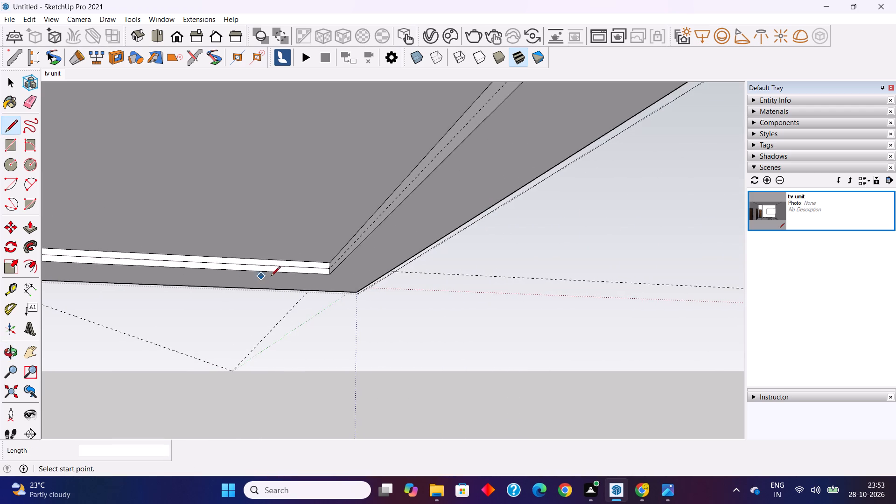
{"action": "middle_click_drag", "start_coordinate": [307, 279], "coordinate": [387, 293]}
{"action": "middle_click_drag", "start_coordinate": [385, 287], "coordinate": [125, 261], "text": "shift"}
{"action": "middle_click_drag", "start_coordinate": [239, 269], "coordinate": [276, 278]}
{"action": "scroll", "coordinate": [270, 273], "scroll_direction": "down", "scroll_amount": 5}
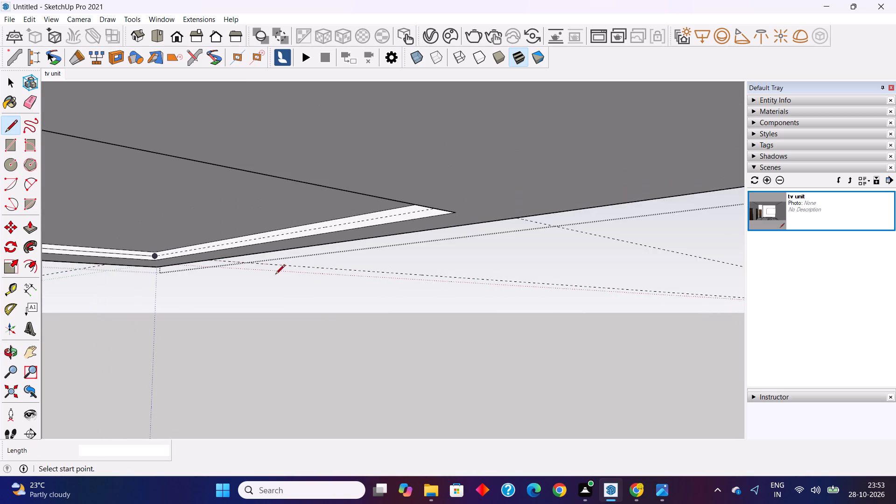
{"action": "middle_click_drag", "start_coordinate": [280, 275], "coordinate": [302, 272]}
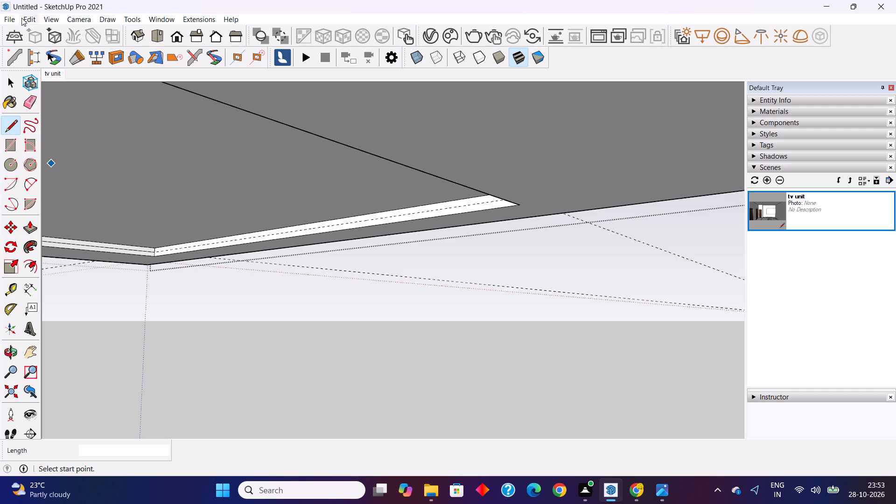
{"action": "scroll", "coordinate": [160, 240], "scroll_direction": "up", "scroll_amount": 4}
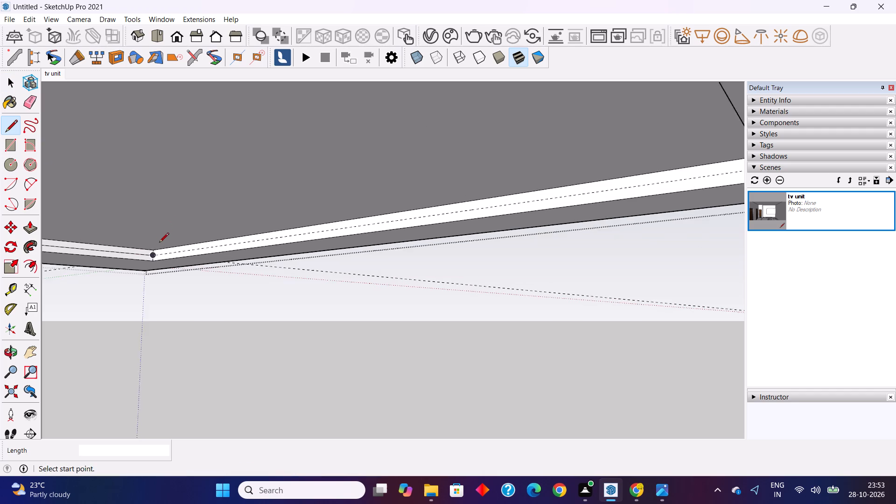
{"action": "scroll", "coordinate": [155, 254], "scroll_direction": "up", "scroll_amount": 2}
{"action": "left_click", "coordinate": [153, 259]}
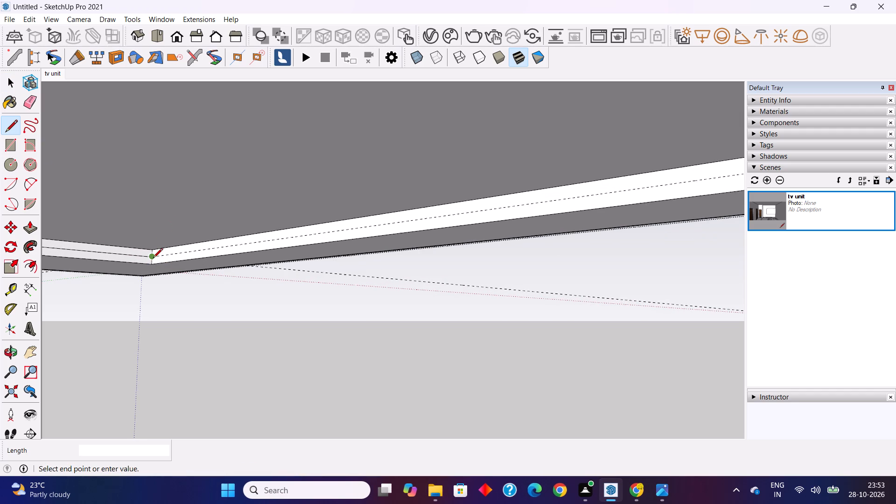
{"action": "scroll", "coordinate": [153, 258], "scroll_direction": "down", "scroll_amount": 9}
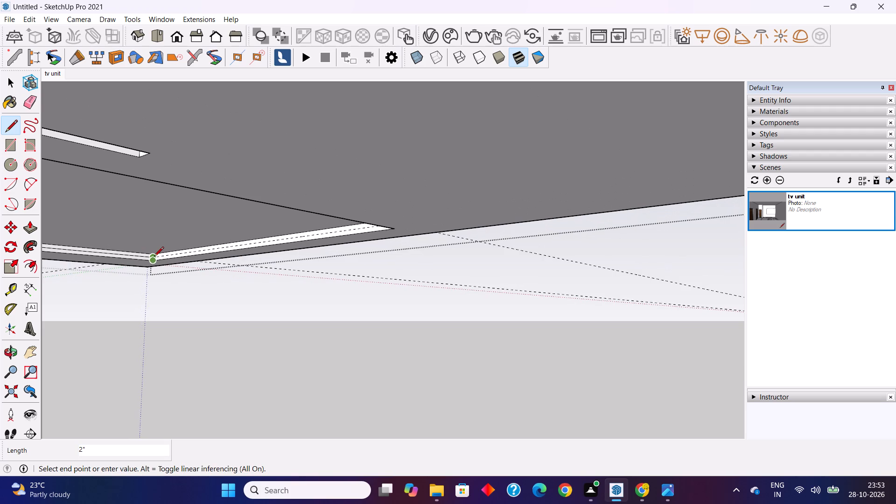
{"action": "middle_click_drag", "start_coordinate": [154, 257], "coordinate": [179, 259], "text": "shift"}
{"action": "middle_click_drag", "start_coordinate": [210, 278], "coordinate": [466, 258], "text": "ctrl"}
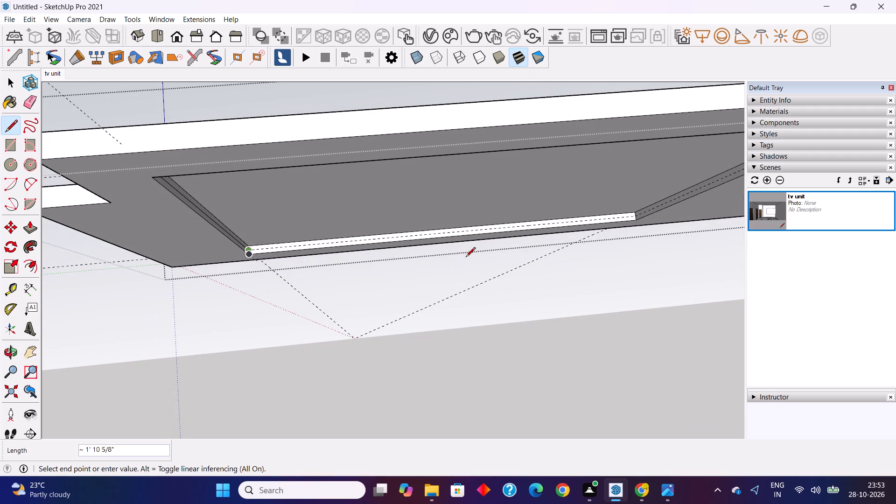
{"action": "scroll", "coordinate": [658, 217], "scroll_direction": "up", "scroll_amount": 5}
{"action": "scroll", "coordinate": [618, 218], "scroll_direction": "up", "scroll_amount": 2}
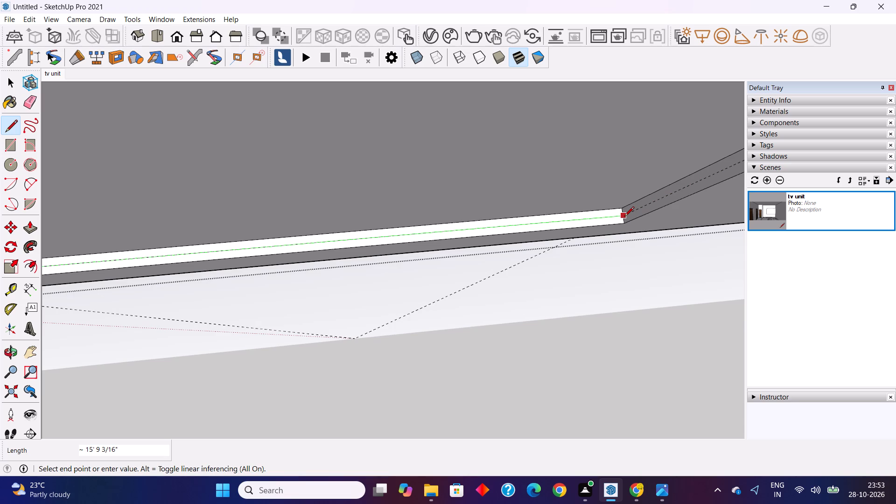
{"action": "left_click", "coordinate": [624, 217]}
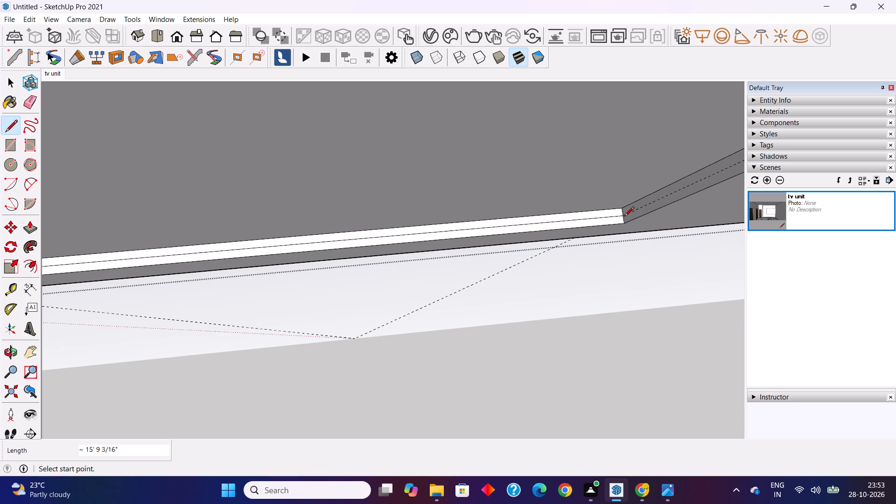
Draw a line along the mid-height guide on the recess's remaining short inner wall, closing the loop around the recess.
{"action": "middle_click_drag", "start_coordinate": [529, 215], "coordinate": [519, 214], "text": "shift"}
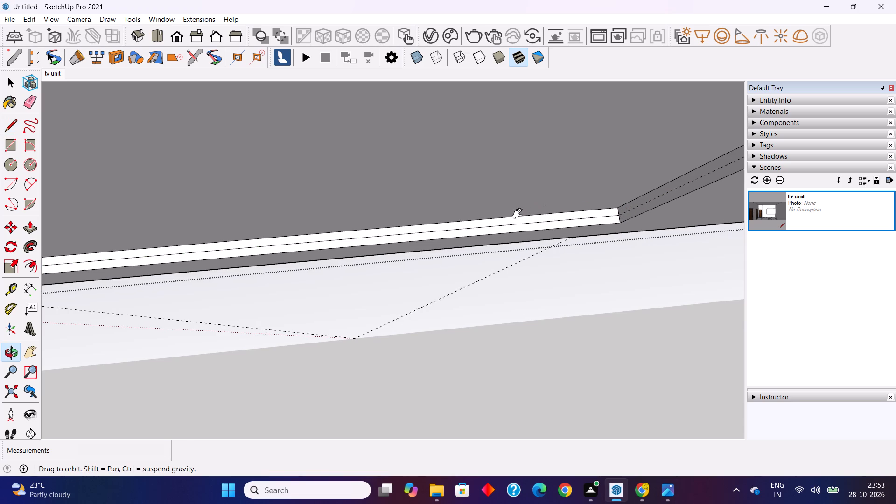
{"action": "middle_click_drag", "start_coordinate": [519, 214], "coordinate": [291, 231], "text": "shift"}
{"action": "middle_click_drag", "start_coordinate": [432, 217], "coordinate": [535, 239]}
{"action": "middle_click_drag", "start_coordinate": [507, 224], "coordinate": [334, 221], "text": "shift"}
{"action": "middle_click_drag", "start_coordinate": [431, 213], "coordinate": [457, 216]}
{"action": "left_click", "coordinate": [180, 214]}
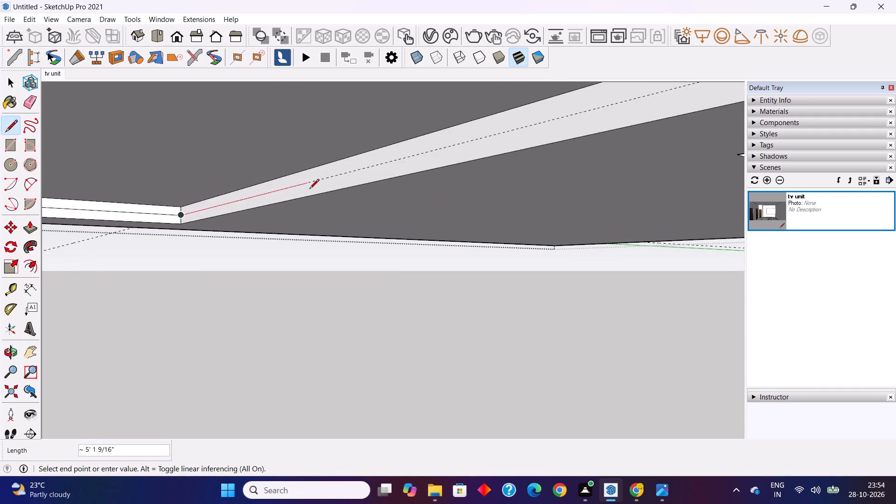
{"action": "scroll", "coordinate": [309, 189], "scroll_direction": "down", "scroll_amount": 5}
{"action": "middle_click_drag", "start_coordinate": [348, 204], "coordinate": [418, 212], "text": "ctrl"}
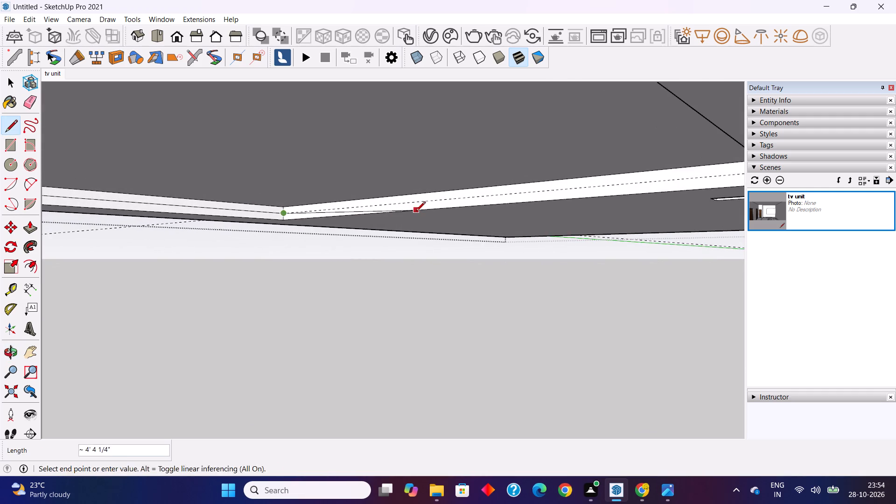
{"action": "middle_click_drag", "start_coordinate": [415, 212], "coordinate": [186, 214], "text": "shift"}
{"action": "middle_click_drag", "start_coordinate": [363, 212], "coordinate": [548, 205]}
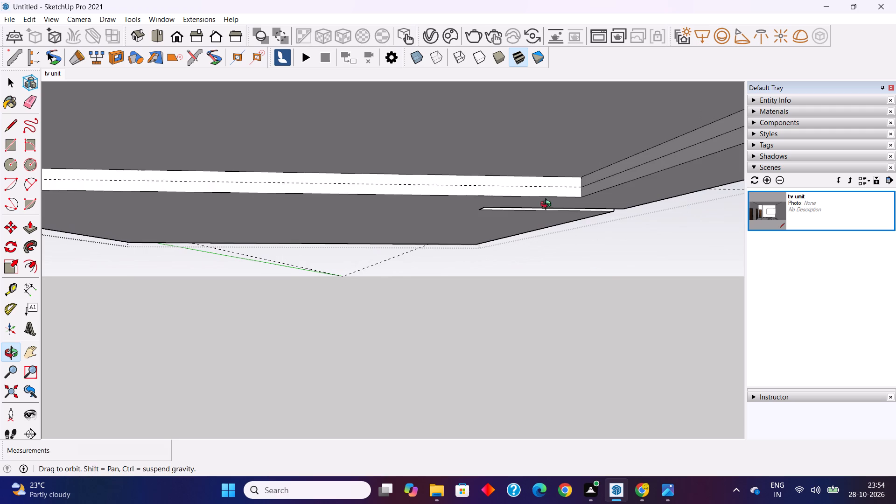
{"action": "middle_click_drag", "start_coordinate": [548, 205], "coordinate": [549, 205]}
{"action": "left_click", "coordinate": [581, 187]}
{"action": "key", "text": "space"}
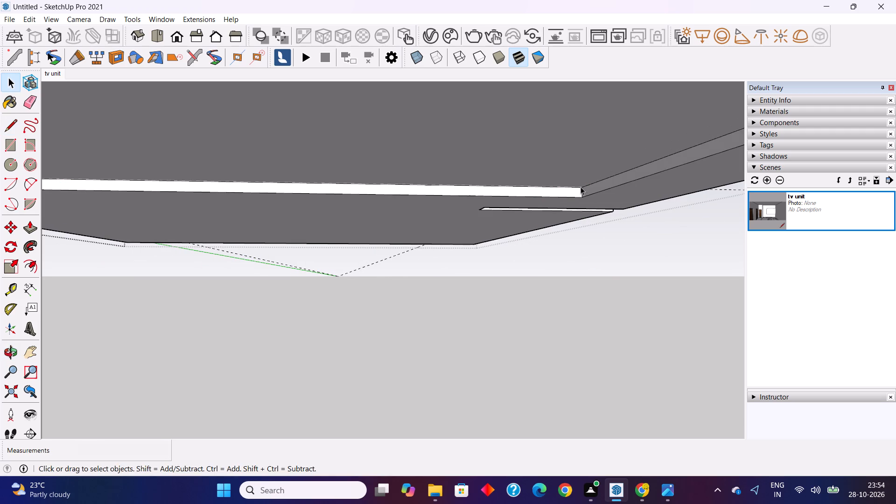
Delete the face spanning the recess at the mid-height line loop.
{"action": "middle_click_drag", "start_coordinate": [531, 188], "coordinate": [308, 183]}
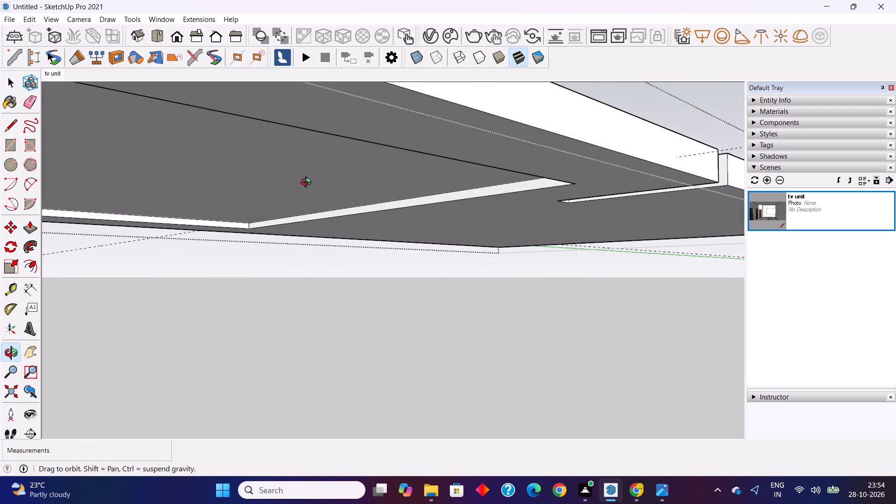
{"action": "middle_click_drag", "start_coordinate": [308, 183], "coordinate": [305, 181]}
{"action": "left_click", "coordinate": [280, 178]}
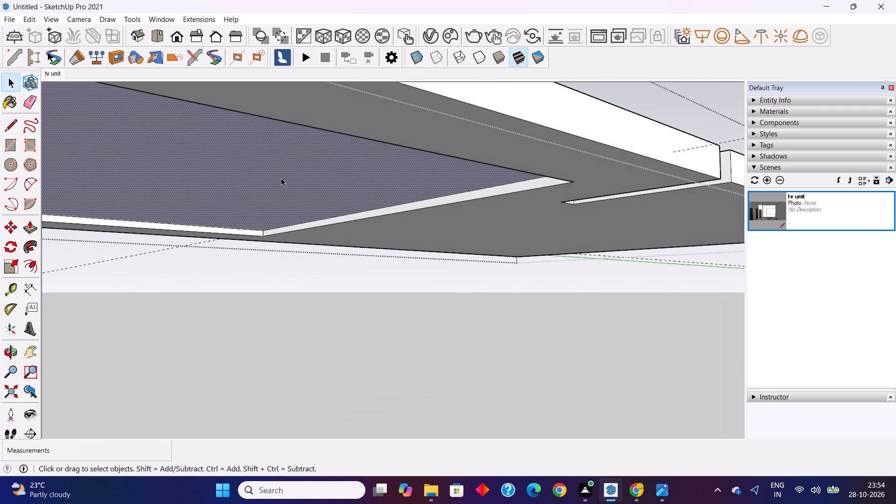
{"action": "key", "text": "Delete"}
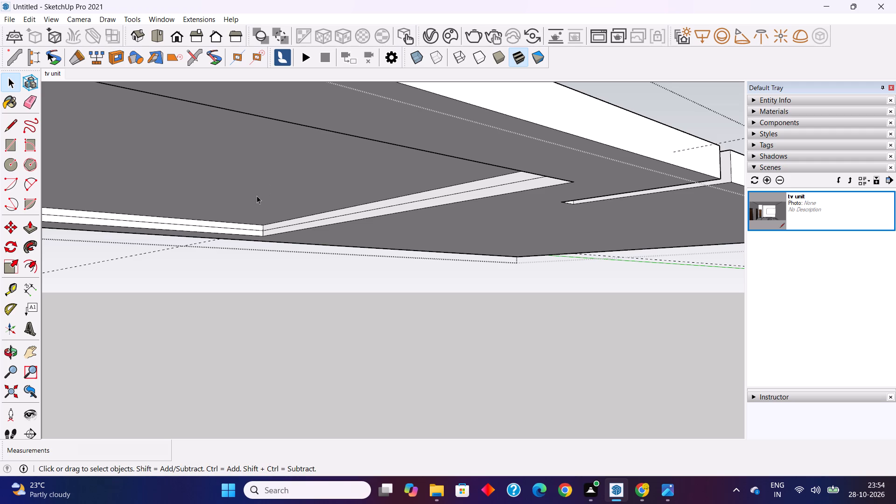
Pull the lower strip of the recess's short inner wall nearest the thin slot 2" into the recess.
{"action": "left_click", "coordinate": [30, 227]}
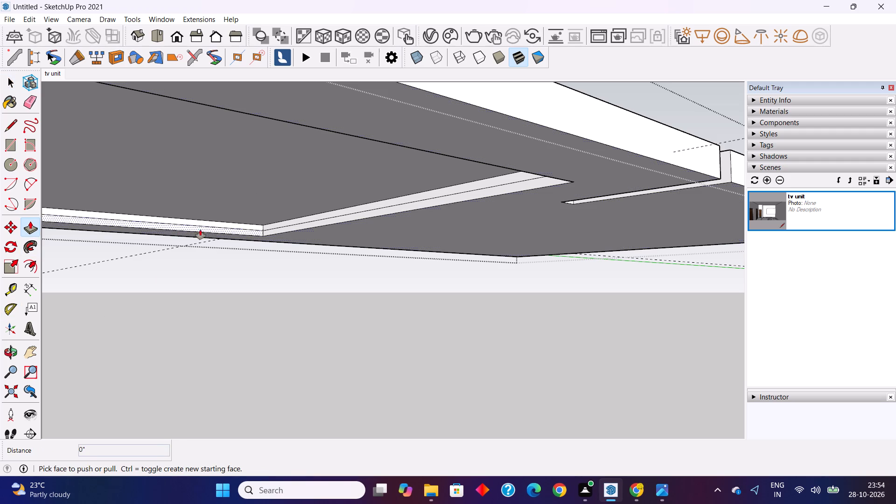
{"action": "left_click", "coordinate": [274, 231]}
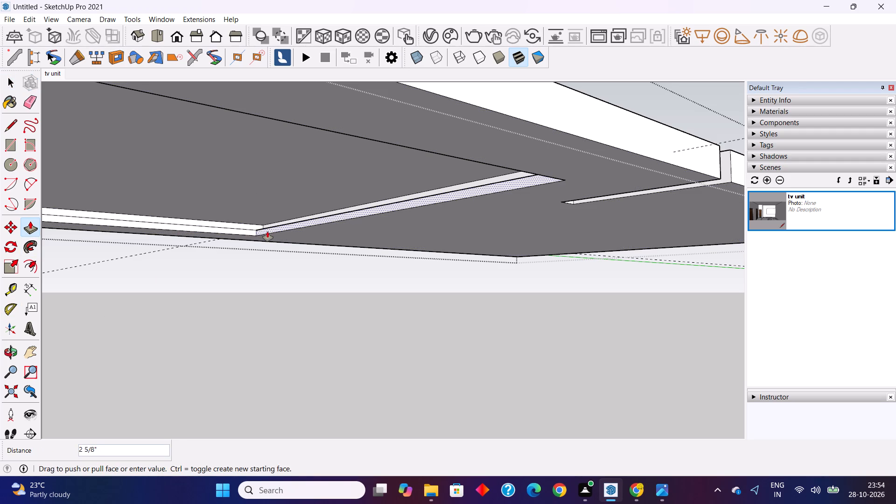
{"action": "key", "text": "2"}
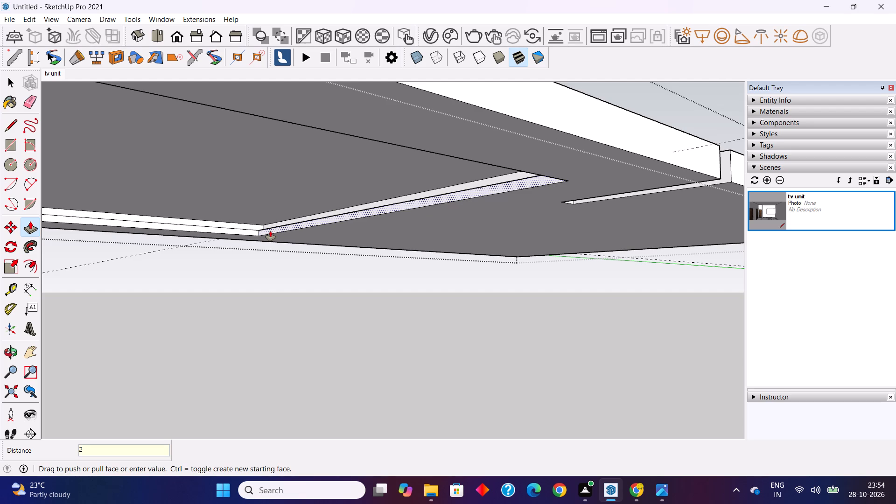
{"action": "key", "text": "shift+quotedbl"}
{"action": "key", "text": "Return"}
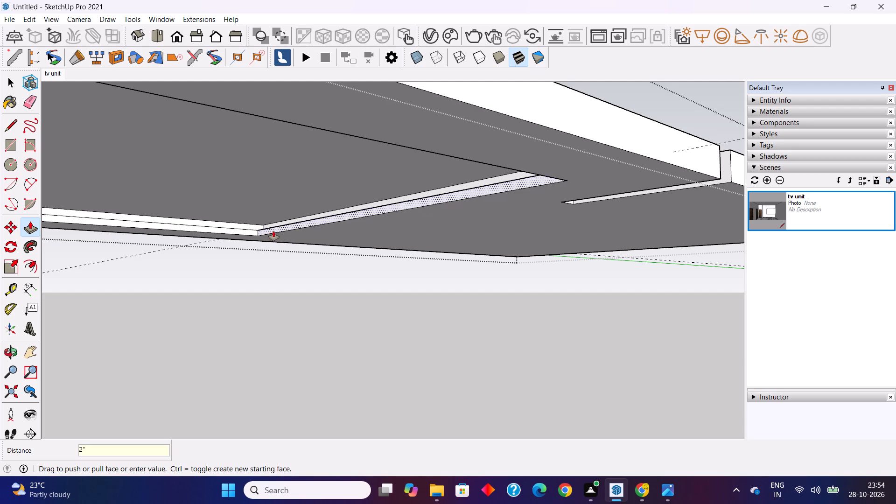
Pull the lower strip of the long inner wall opposite the notched slab edge 2" into the recess.
{"action": "middle_click_drag", "start_coordinate": [258, 243], "coordinate": [315, 255]}
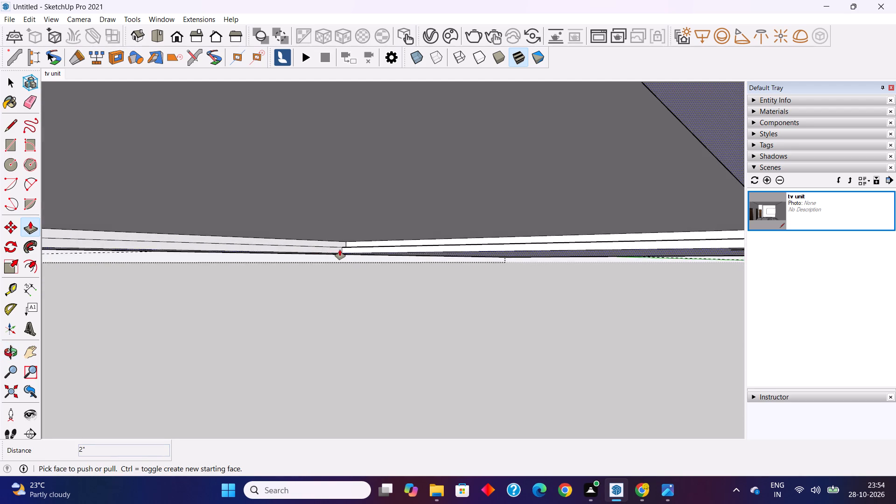
{"action": "scroll", "coordinate": [340, 250], "scroll_direction": "up", "scroll_amount": 9}
{"action": "left_click", "coordinate": [338, 251]}
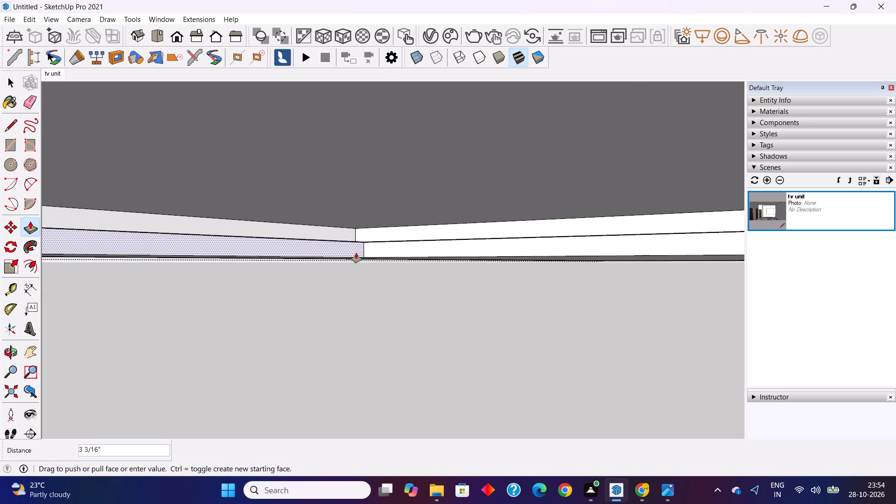
{"action": "key", "text": "2"}
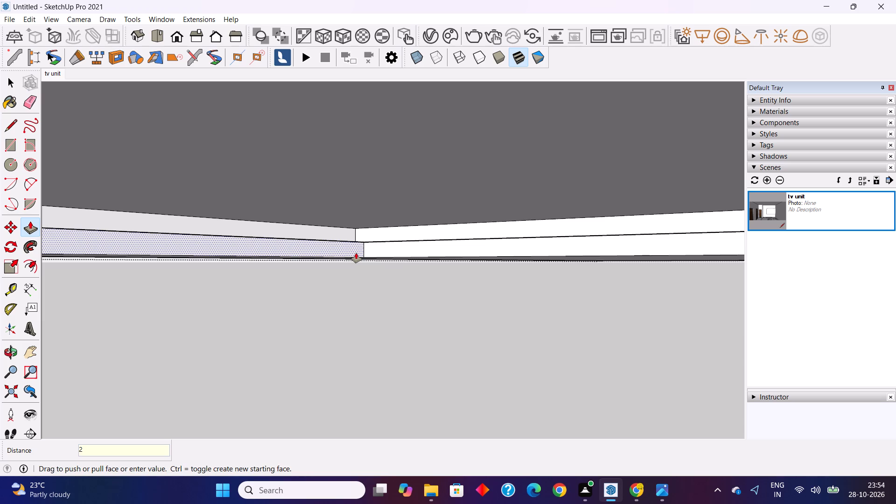
{"action": "key", "text": "shift+quotedbl"}
{"action": "key", "text": "Return"}
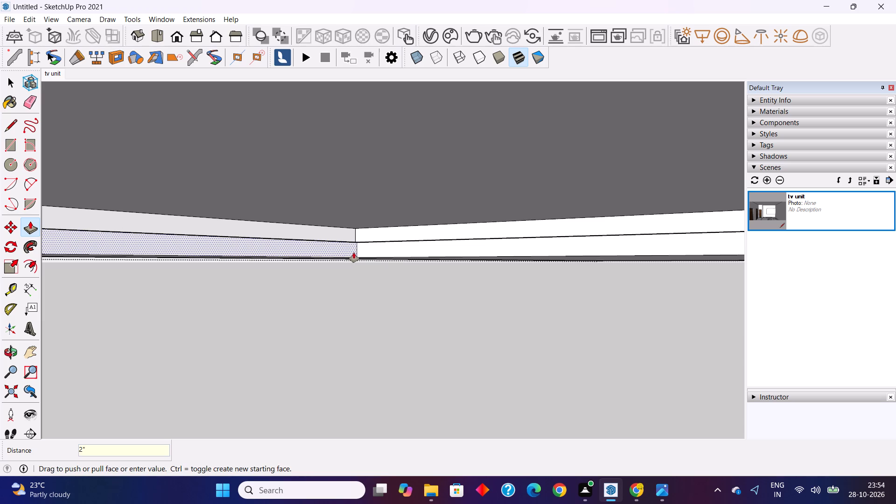
Pull the lower strip of the long inner wall beside the notched slab edge 2" into the recess.
{"action": "scroll", "coordinate": [276, 256], "scroll_direction": "down", "scroll_amount": 3}
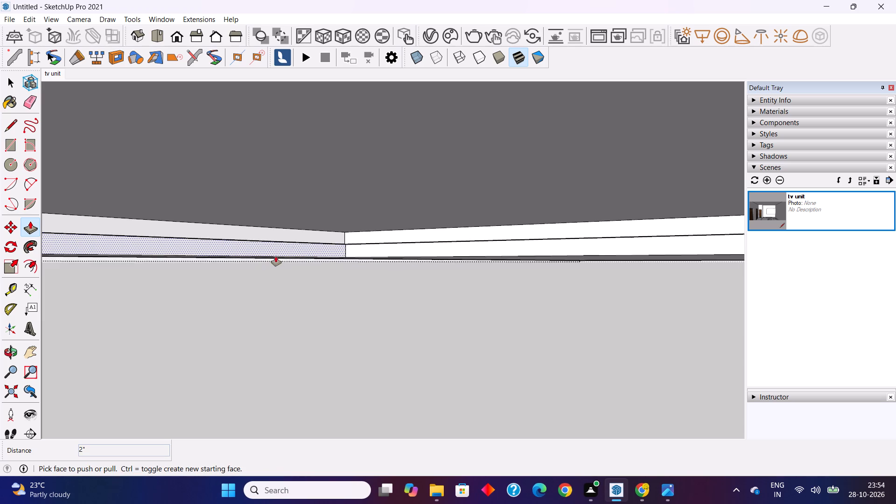
{"action": "scroll", "coordinate": [276, 257], "scroll_direction": "down", "scroll_amount": 14}
{"action": "middle_click_drag", "start_coordinate": [279, 256], "coordinate": [338, 211]}
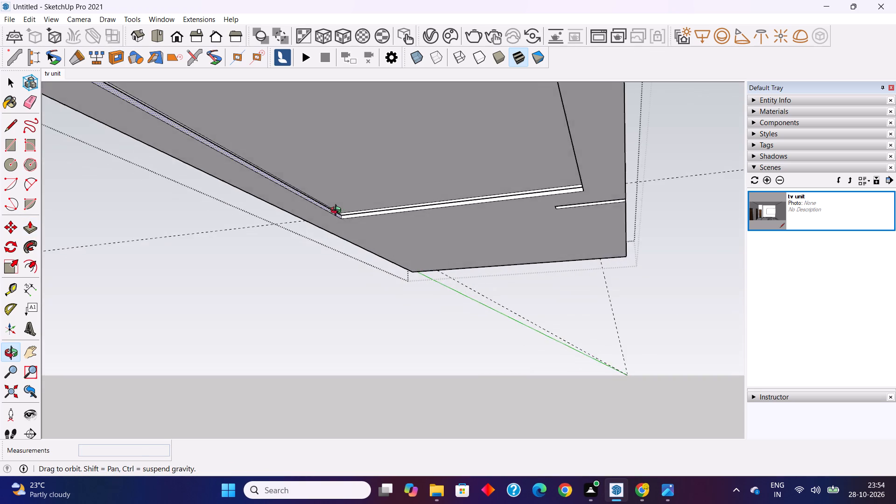
{"action": "middle_click_drag", "start_coordinate": [338, 211], "coordinate": [391, 199]}
{"action": "scroll", "coordinate": [658, 163], "scroll_direction": "up", "scroll_amount": 3}
{"action": "scroll", "coordinate": [701, 165], "scroll_direction": "up", "scroll_amount": 2}
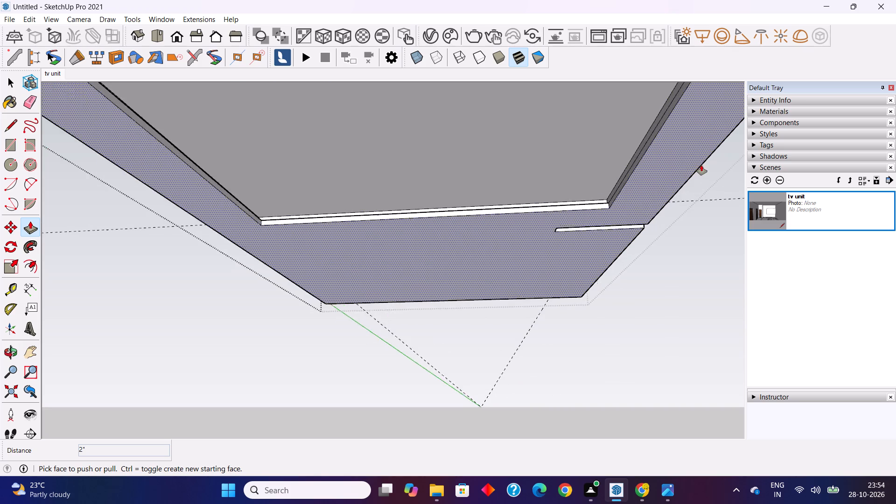
{"action": "scroll", "coordinate": [701, 165], "scroll_direction": "up", "scroll_amount": 11}
{"action": "middle_click_drag", "start_coordinate": [605, 174], "coordinate": [674, 195]}
{"action": "left_click", "coordinate": [556, 206]}
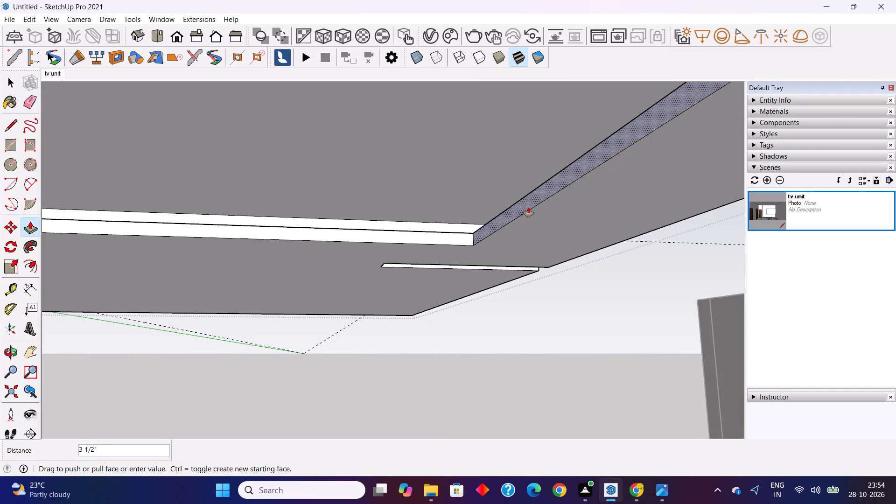
{"action": "key", "text": "2"}
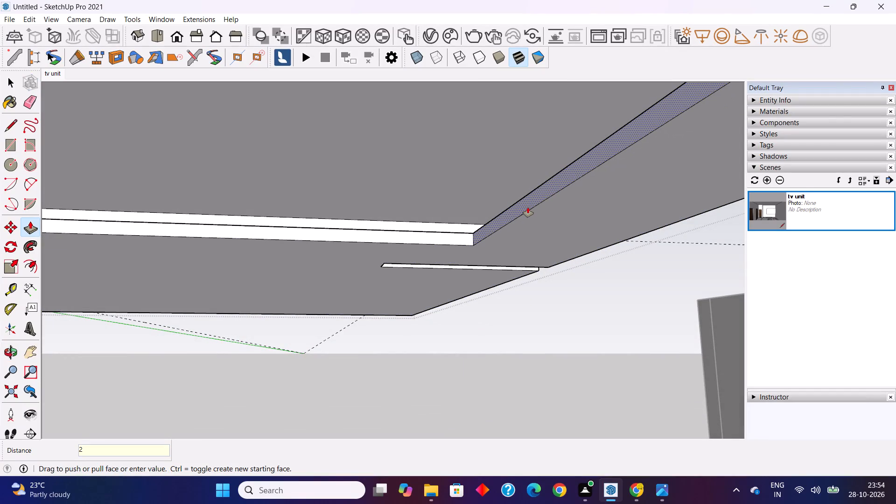
{"action": "key", "text": "shift+quotedbl"}
{"action": "key", "text": "Return"}
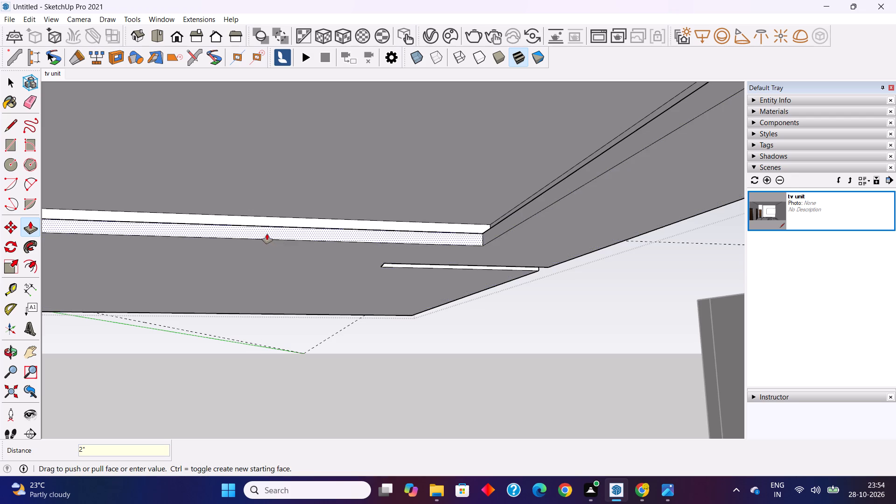
Examine the stepped ceiling slab from below and from farther out, alongside the house walls.
{"action": "scroll", "coordinate": [267, 234], "scroll_direction": "down", "scroll_amount": 3}
{"action": "scroll", "coordinate": [308, 256], "scroll_direction": "down", "scroll_amount": 8}
{"action": "scroll", "coordinate": [349, 266], "scroll_direction": "down", "scroll_amount": 7}
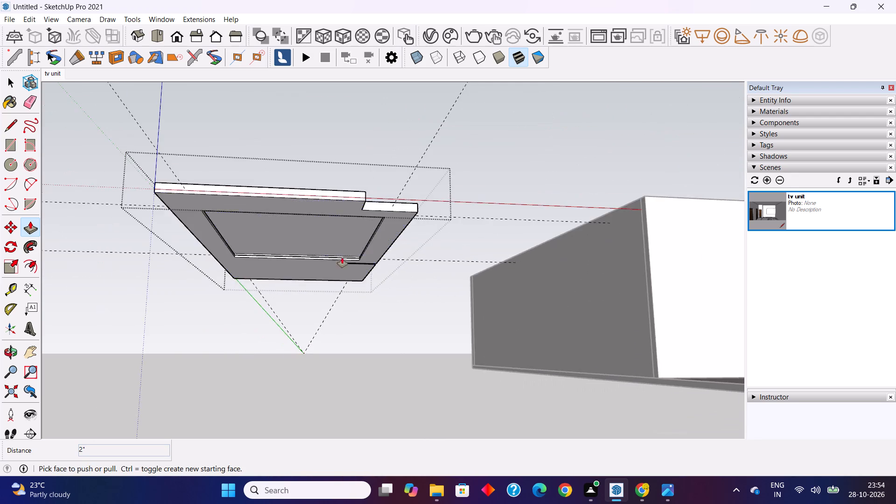
{"action": "middle_click_drag", "start_coordinate": [274, 209], "coordinate": [0, 209]}
{"action": "middle_click_drag", "start_coordinate": [324, 204], "coordinate": [9, 318]}
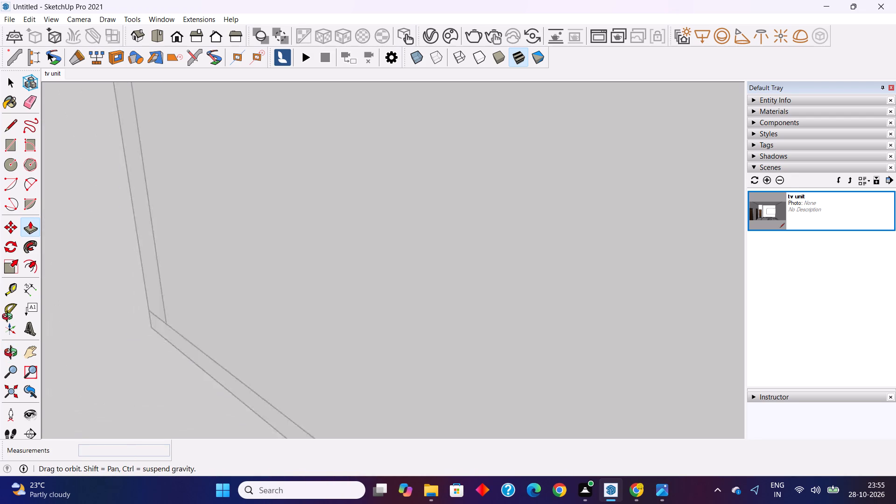
{"action": "middle_click_drag", "start_coordinate": [9, 318], "coordinate": [5, 317]}
{"action": "scroll", "coordinate": [159, 238], "scroll_direction": "down", "scroll_amount": 18}
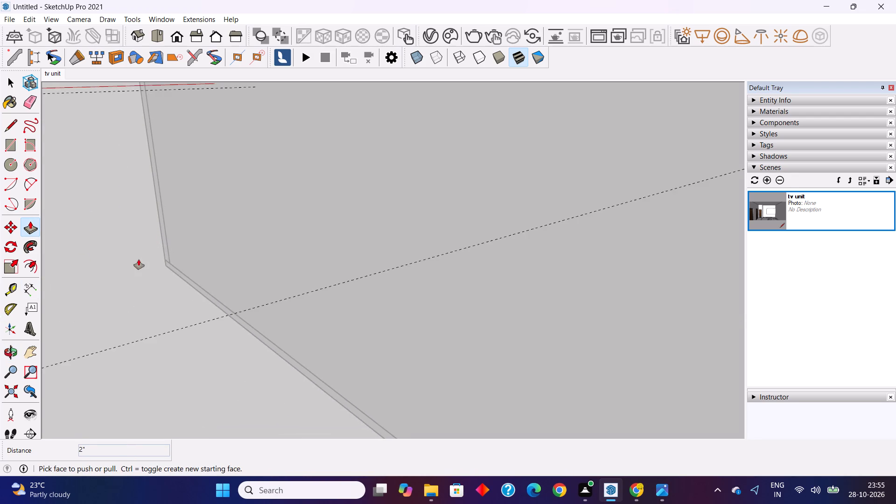
{"action": "scroll", "coordinate": [139, 259], "scroll_direction": "down", "scroll_amount": 20}
{"action": "scroll", "coordinate": [139, 259], "scroll_direction": "down", "scroll_amount": 1}
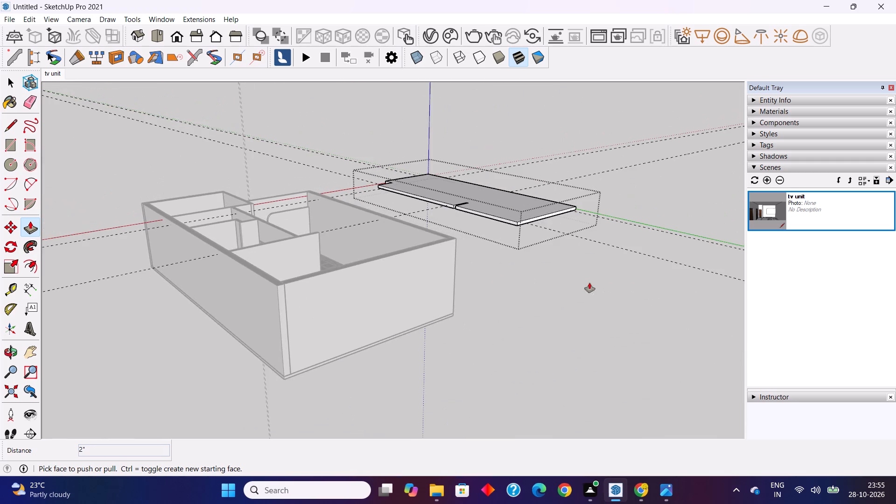
Pull the lower strip of the recess's short inner wall farthest from the thin slot 2" into the recess.
{"action": "scroll", "coordinate": [344, 290], "scroll_direction": "down", "scroll_amount": 7}
{"action": "middle_click_drag", "start_coordinate": [605, 258], "coordinate": [509, 115]}
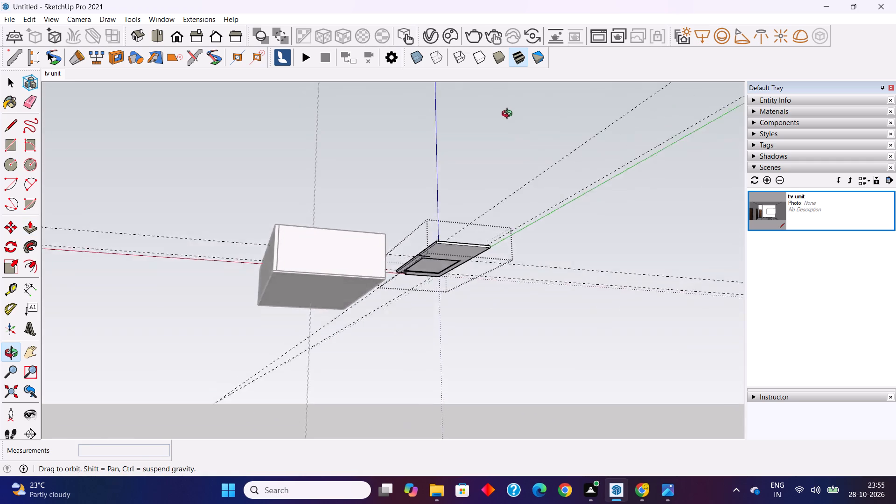
{"action": "middle_click_drag", "start_coordinate": [509, 115], "coordinate": [505, 114]}
{"action": "scroll", "coordinate": [487, 210], "scroll_direction": "up", "scroll_amount": 4}
{"action": "scroll", "coordinate": [454, 295], "scroll_direction": "up", "scroll_amount": 8}
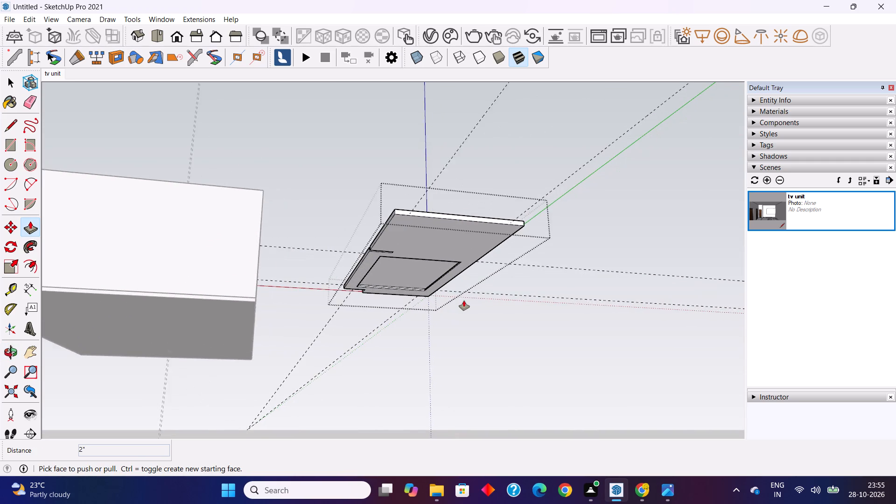
{"action": "scroll", "coordinate": [458, 294], "scroll_direction": "up", "scroll_amount": 3}
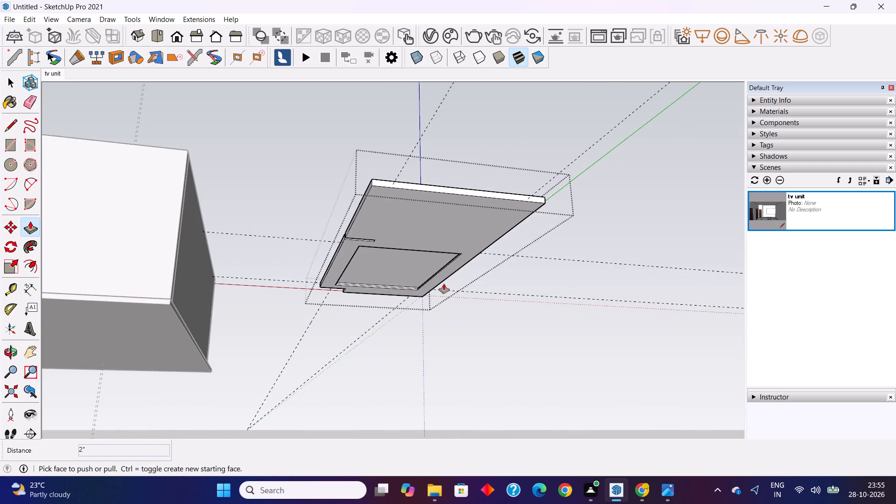
{"action": "scroll", "coordinate": [415, 280], "scroll_direction": "up", "scroll_amount": 20}
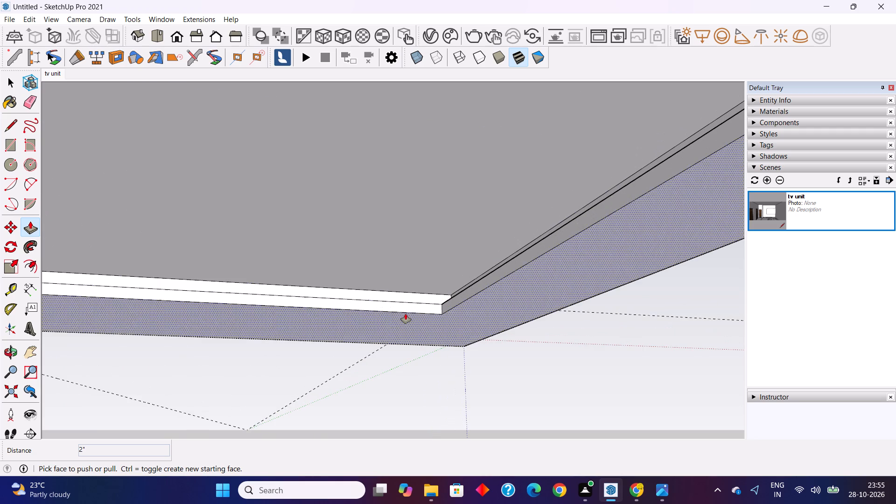
{"action": "middle_click_drag", "start_coordinate": [410, 307], "coordinate": [441, 307]}
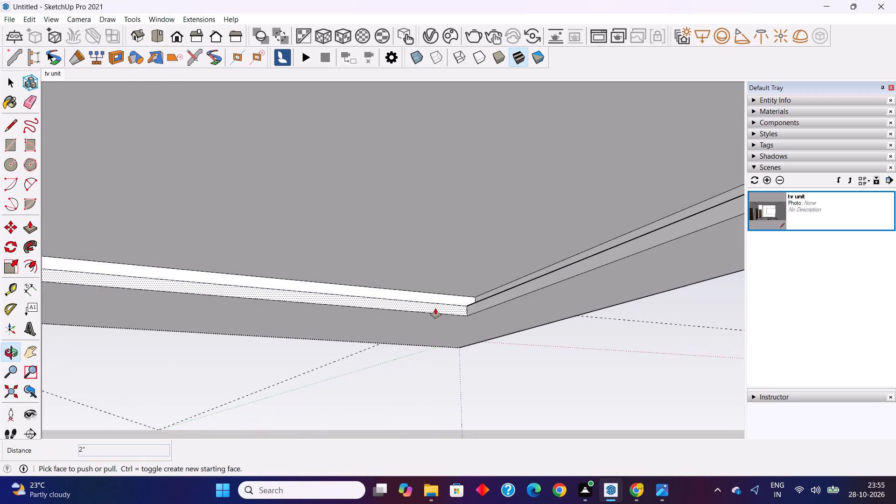
{"action": "left_click", "coordinate": [435, 308]}
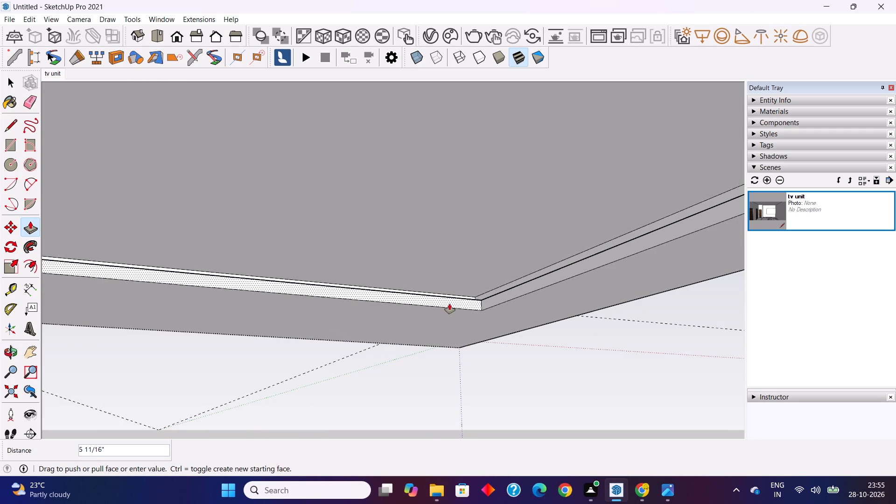
{"action": "key", "text": "2"}
{"action": "key", "text": "shift+quotedbl"}
{"action": "key", "text": "Return"}
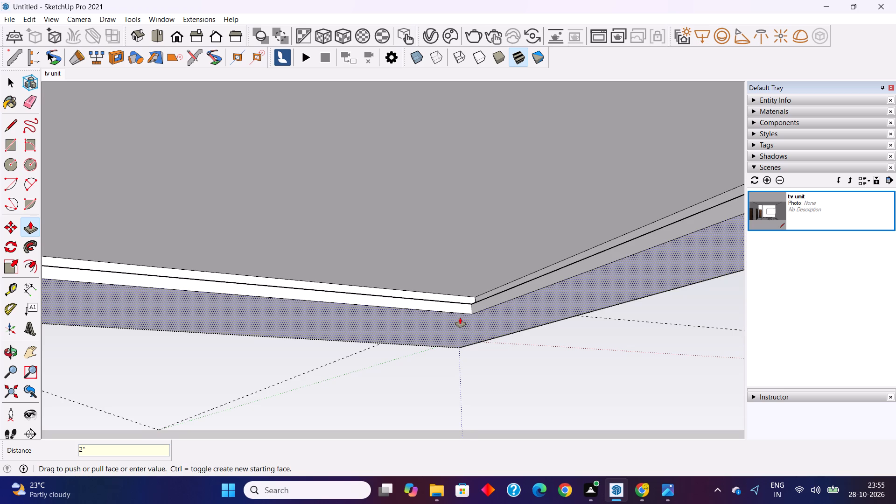
Delete the leftover seam edge across the lip's ledge where the short wall farthest from the slot meets the long wall opposite the notched edge.
{"action": "scroll", "coordinate": [439, 258], "scroll_direction": "down", "scroll_amount": 5}
{"action": "middle_click_drag", "start_coordinate": [440, 301], "coordinate": [441, 312]}
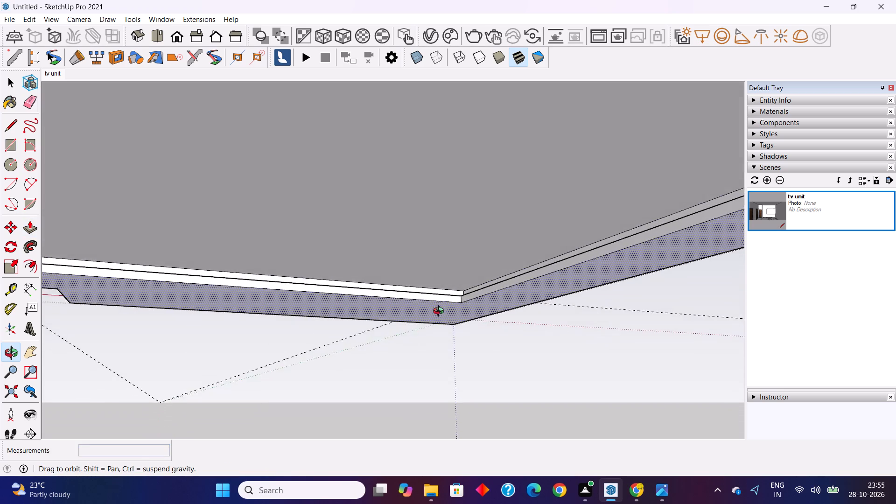
{"action": "middle_click_drag", "start_coordinate": [441, 312], "coordinate": [434, 321]}
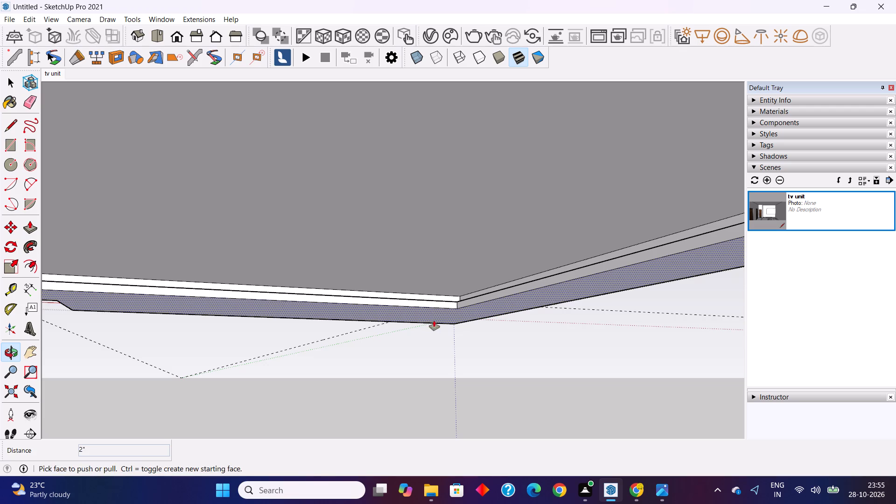
{"action": "key", "text": "space"}
{"action": "middle_click_drag", "start_coordinate": [431, 309], "coordinate": [439, 335]}
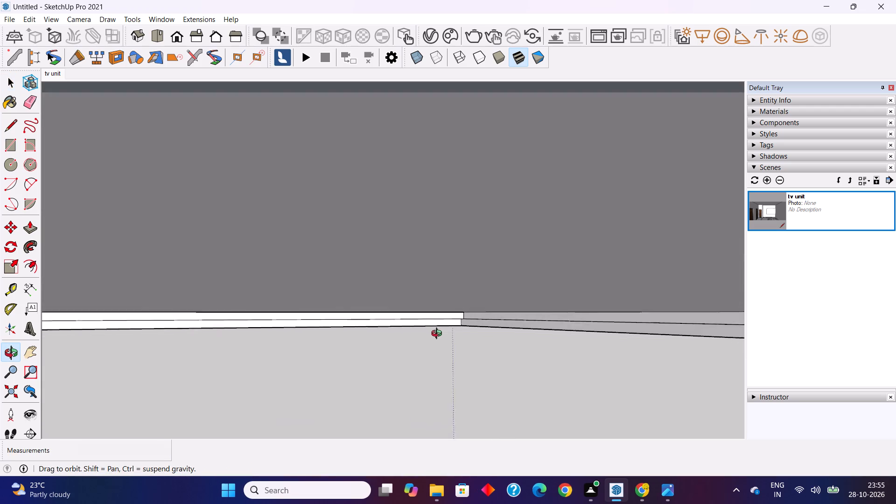
{"action": "middle_click_drag", "start_coordinate": [439, 335], "coordinate": [440, 331]}
{"action": "scroll", "coordinate": [461, 311], "scroll_direction": "up", "scroll_amount": 7}
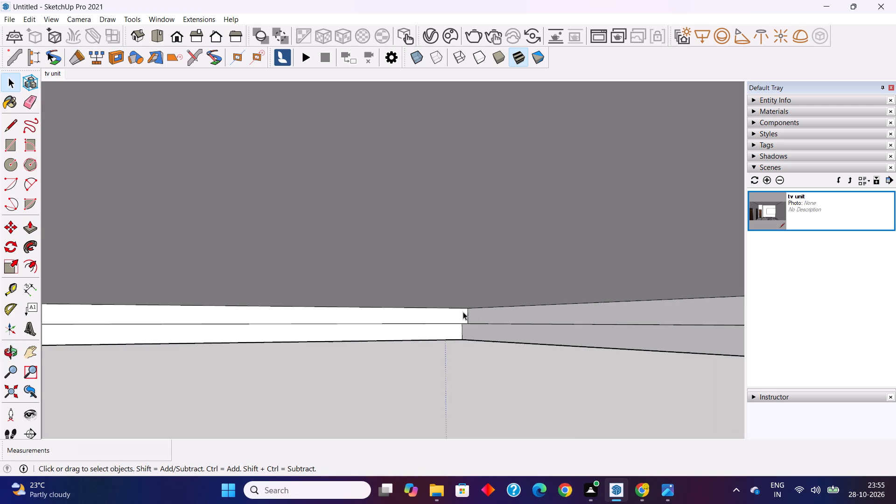
{"action": "scroll", "coordinate": [463, 312], "scroll_direction": "up", "scroll_amount": 7}
{"action": "middle_click_drag", "start_coordinate": [458, 326], "coordinate": [463, 333]}
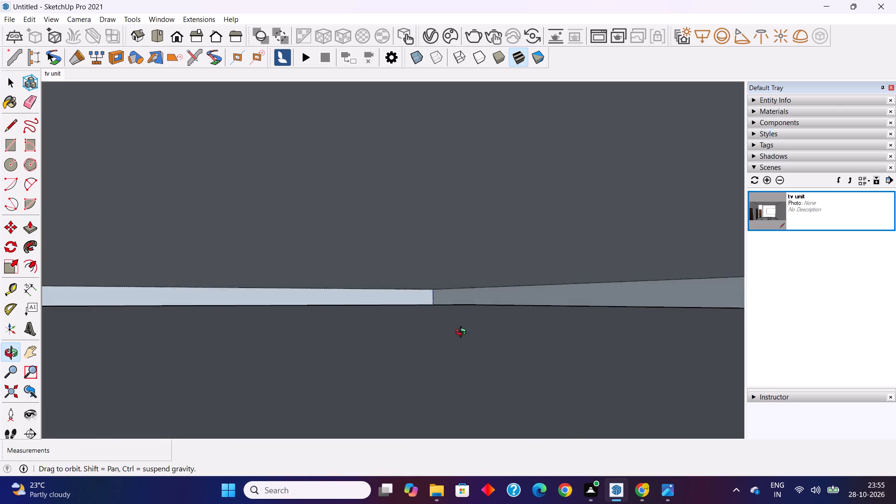
{"action": "middle_click_drag", "start_coordinate": [463, 333], "coordinate": [469, 330]}
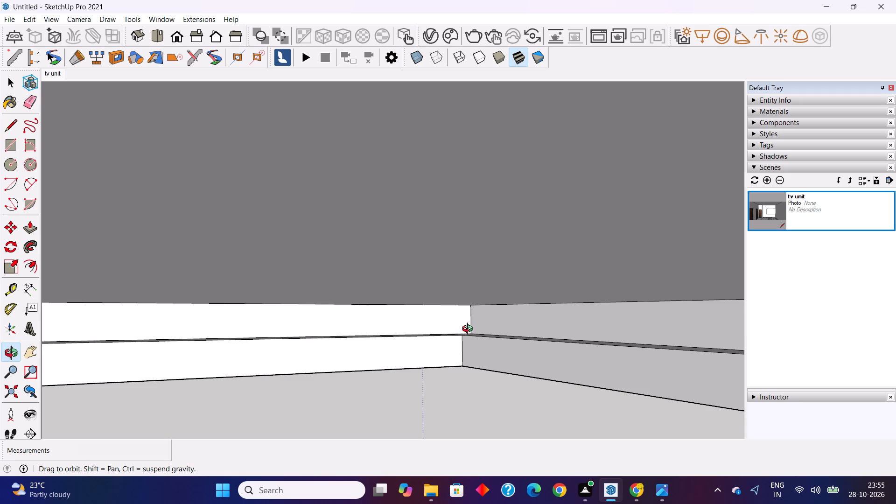
{"action": "middle_click_drag", "start_coordinate": [469, 330], "coordinate": [468, 330]}
{"action": "scroll", "coordinate": [466, 330], "scroll_direction": "up", "scroll_amount": 3}
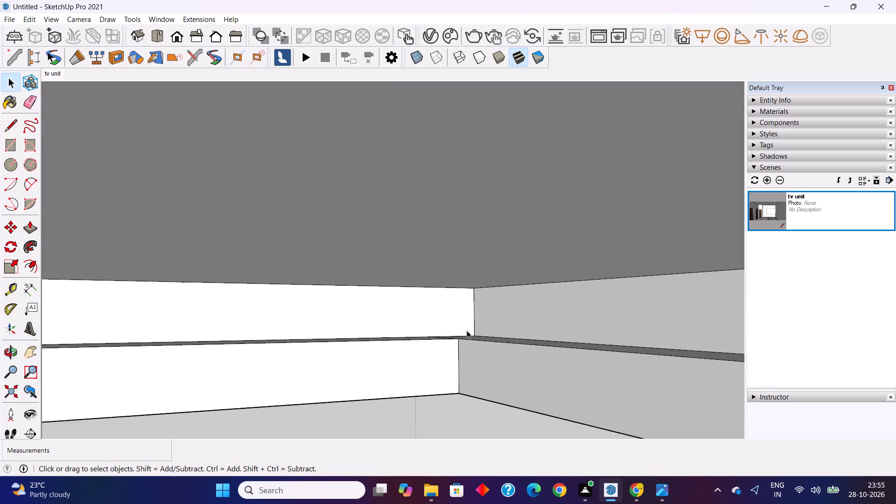
{"action": "scroll", "coordinate": [467, 330], "scroll_direction": "up", "scroll_amount": 8}
{"action": "middle_click_drag", "start_coordinate": [440, 329], "coordinate": [450, 348]}
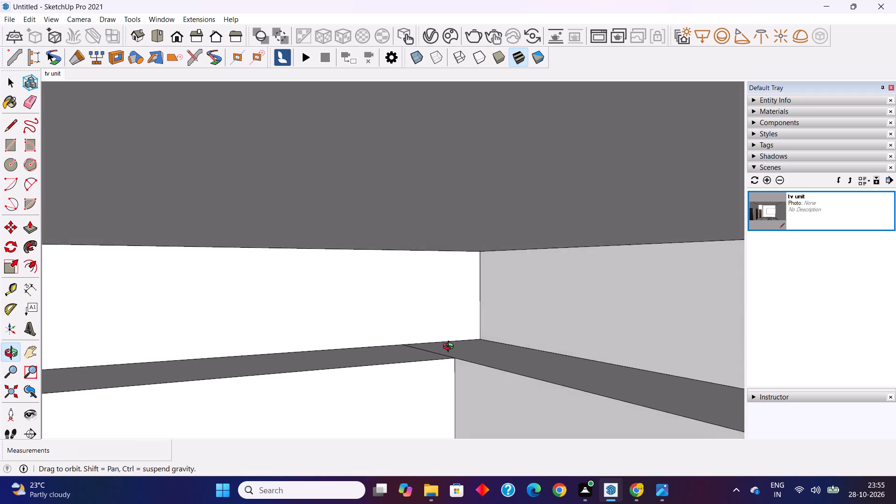
{"action": "middle_click_drag", "start_coordinate": [450, 348], "coordinate": [456, 348]}
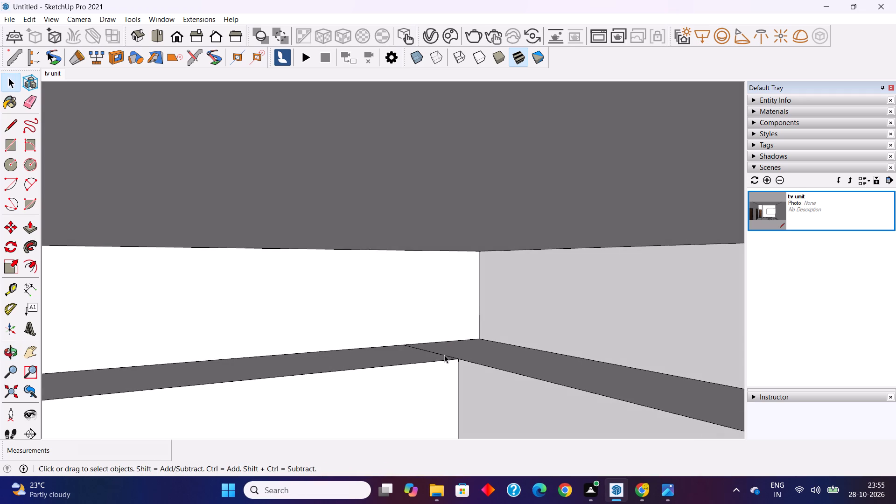
{"action": "left_click", "coordinate": [444, 355]}
{"action": "left_click", "coordinate": [466, 347]}
{"action": "triple_click", "coordinate": [466, 347]}
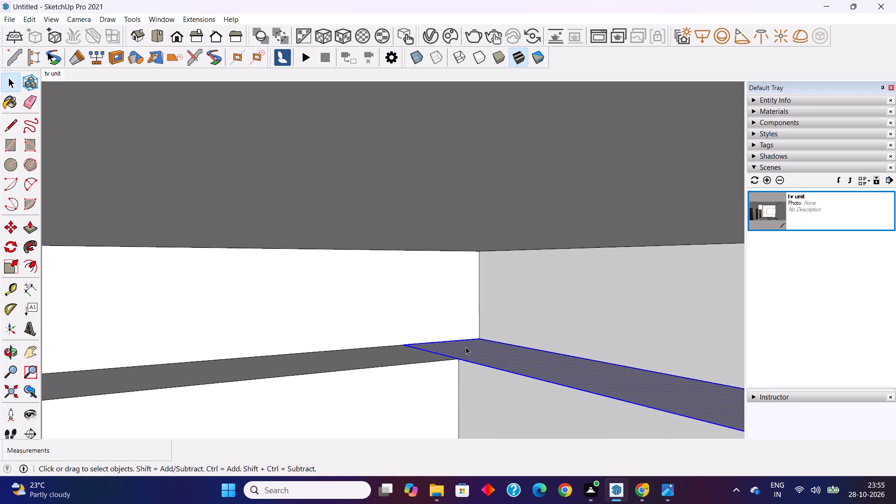
{"action": "left_click", "coordinate": [466, 347]}
{"action": "double_click", "coordinate": [466, 347]}
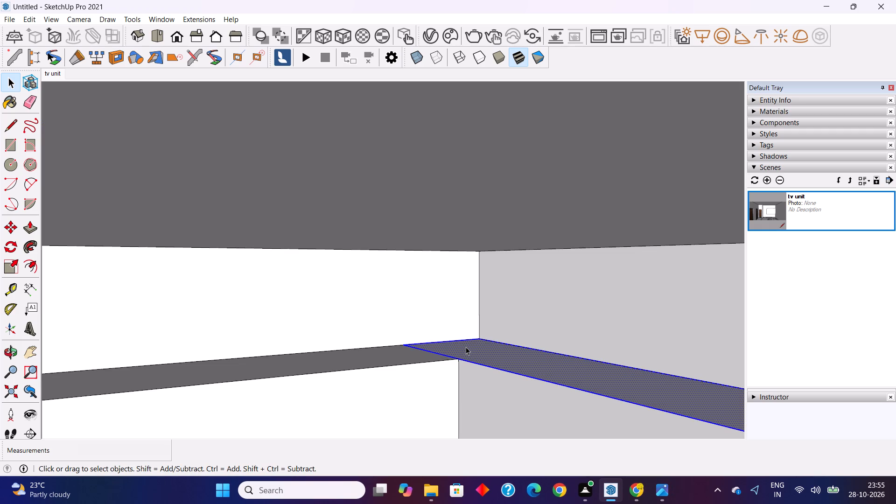
{"action": "left_click", "coordinate": [436, 354]}
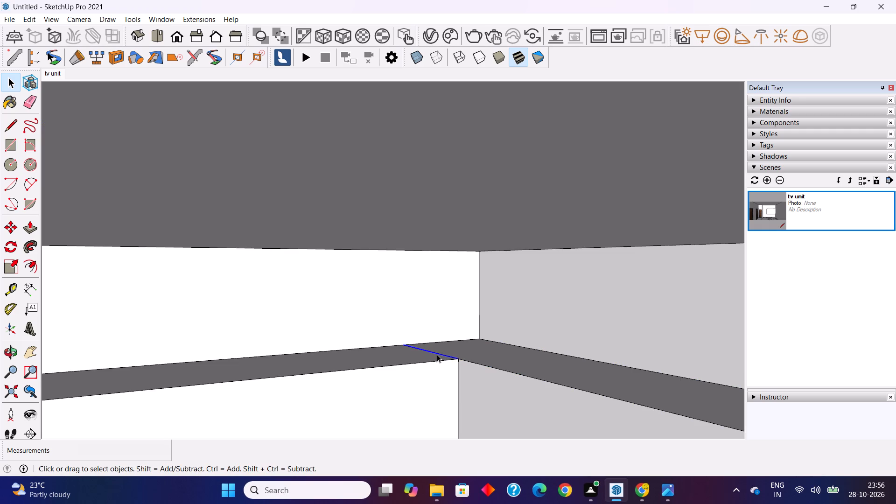
{"action": "key", "text": "Delete"}
Delete the leftover seam edge on the ledge where the short wall nearest the slot meets the long wall opposite the notched edge.
{"action": "scroll", "coordinate": [353, 296], "scroll_direction": "down", "scroll_amount": 4}
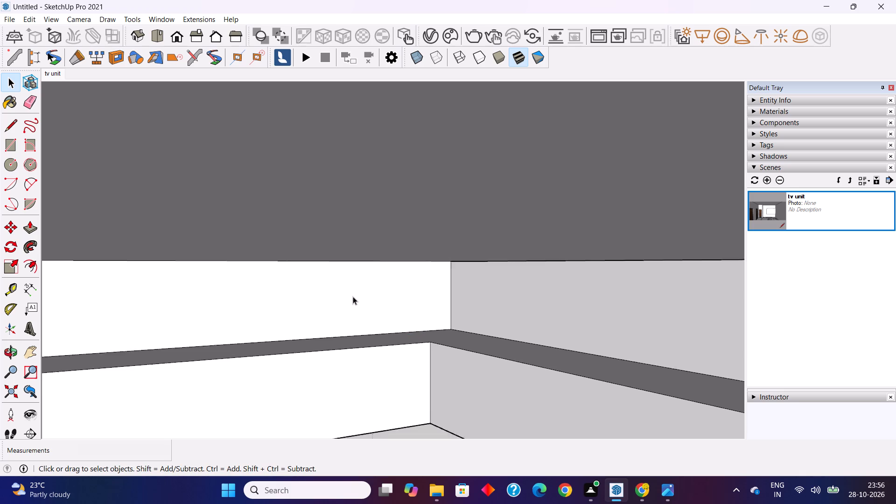
{"action": "scroll", "coordinate": [353, 296], "scroll_direction": "down", "scroll_amount": 5}
{"action": "middle_click_drag", "start_coordinate": [395, 366], "coordinate": [426, 281]}
{"action": "scroll", "coordinate": [429, 270], "scroll_direction": "down", "scroll_amount": 4}
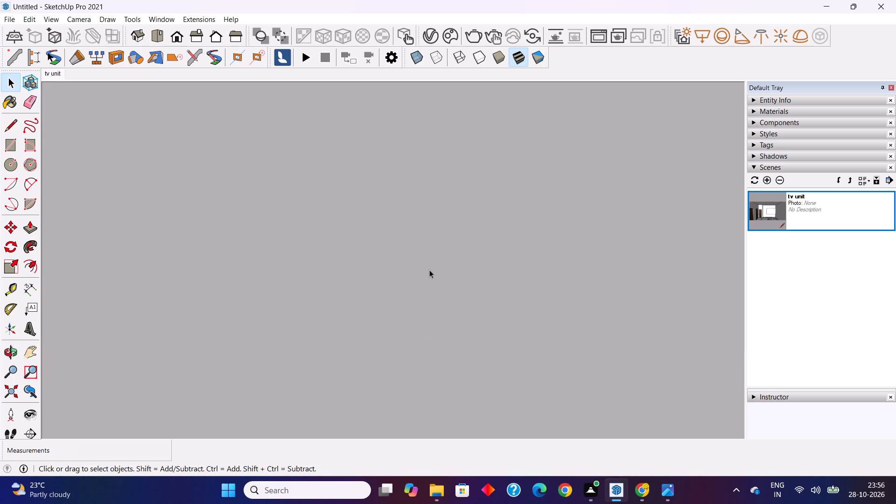
{"action": "scroll", "coordinate": [429, 270], "scroll_direction": "down", "scroll_amount": 20}
{"action": "scroll", "coordinate": [429, 270], "scroll_direction": "down", "scroll_amount": 8}
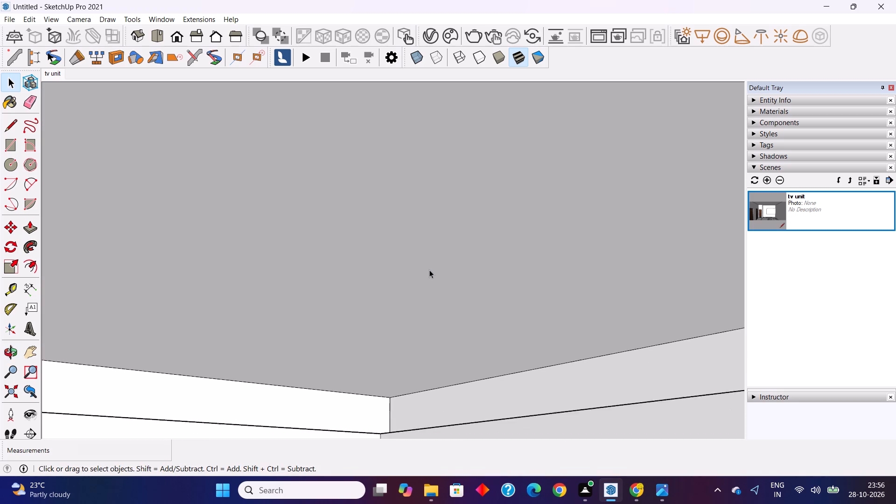
{"action": "scroll", "coordinate": [429, 270], "scroll_direction": "down", "scroll_amount": 10}
{"action": "scroll", "coordinate": [254, 333], "scroll_direction": "down", "scroll_amount": 15}
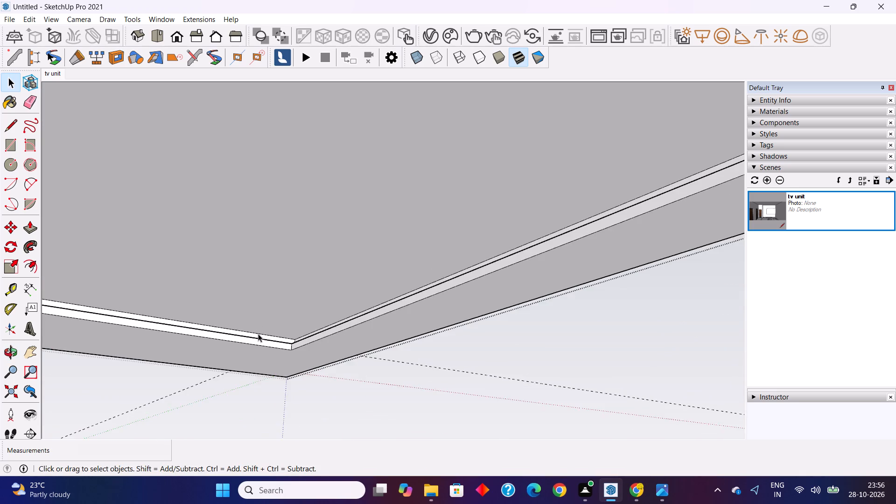
{"action": "scroll", "coordinate": [258, 334], "scroll_direction": "down", "scroll_amount": 16}
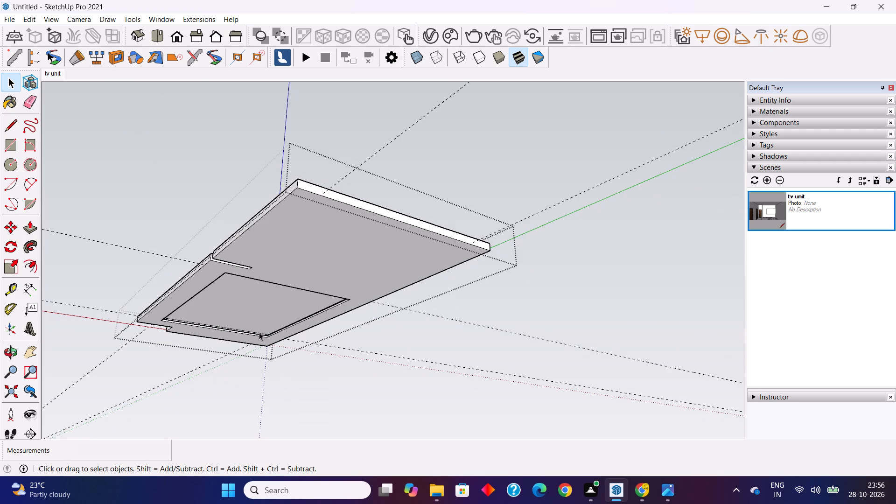
{"action": "middle_click_drag", "start_coordinate": [282, 323], "coordinate": [532, 330]}
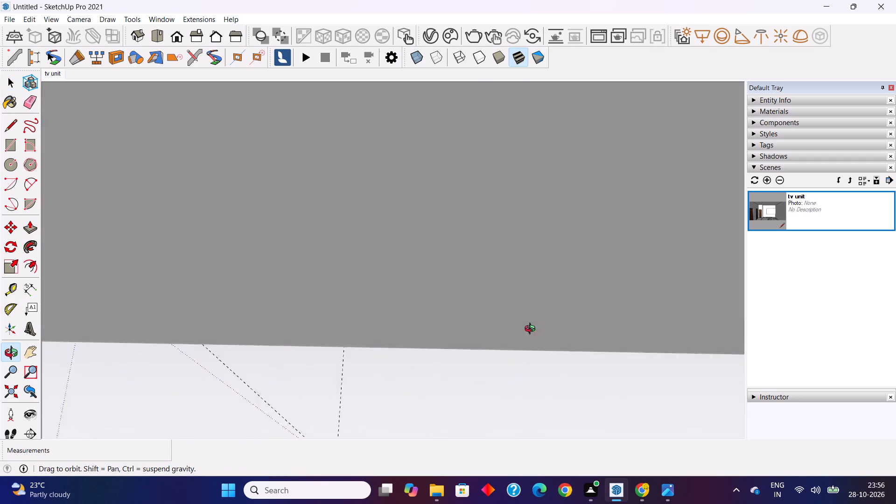
{"action": "middle_click_drag", "start_coordinate": [532, 330], "coordinate": [682, 331]}
{"action": "scroll", "coordinate": [391, 268], "scroll_direction": "up", "scroll_amount": 4}
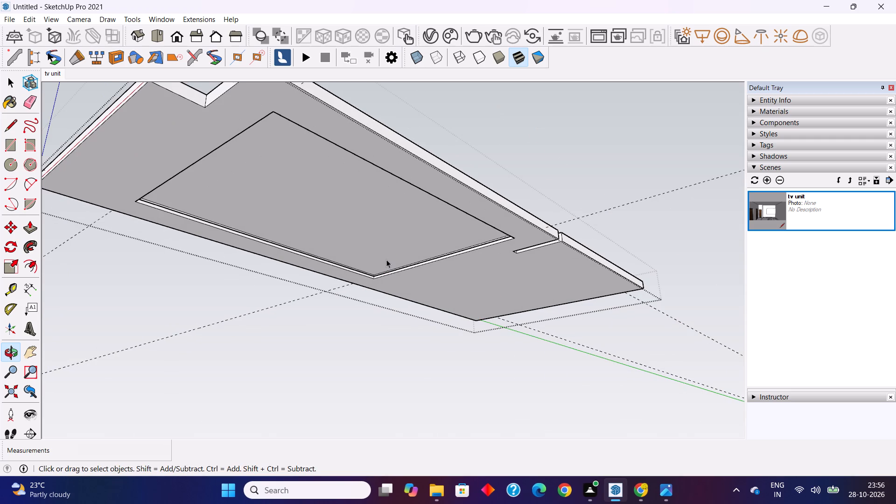
{"action": "scroll", "coordinate": [386, 259], "scroll_direction": "up", "scroll_amount": 2}
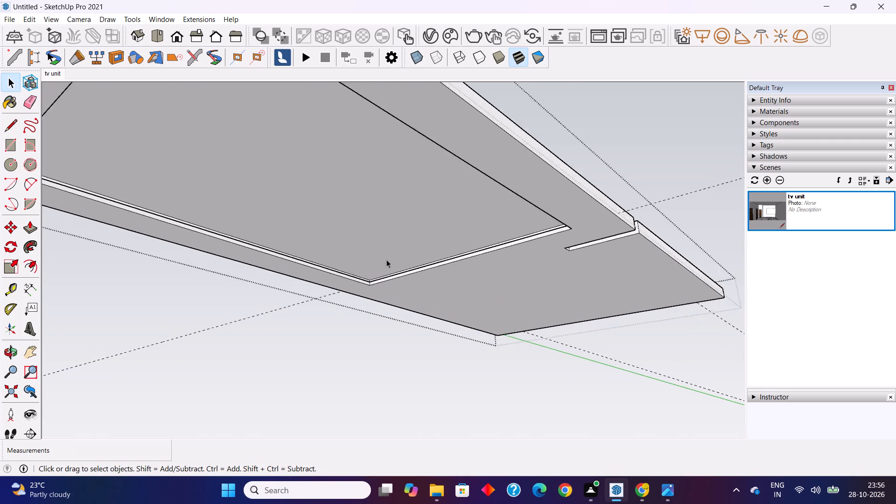
{"action": "scroll", "coordinate": [386, 259], "scroll_direction": "up", "scroll_amount": 14}
{"action": "scroll", "coordinate": [367, 295], "scroll_direction": "up", "scroll_amount": 4}
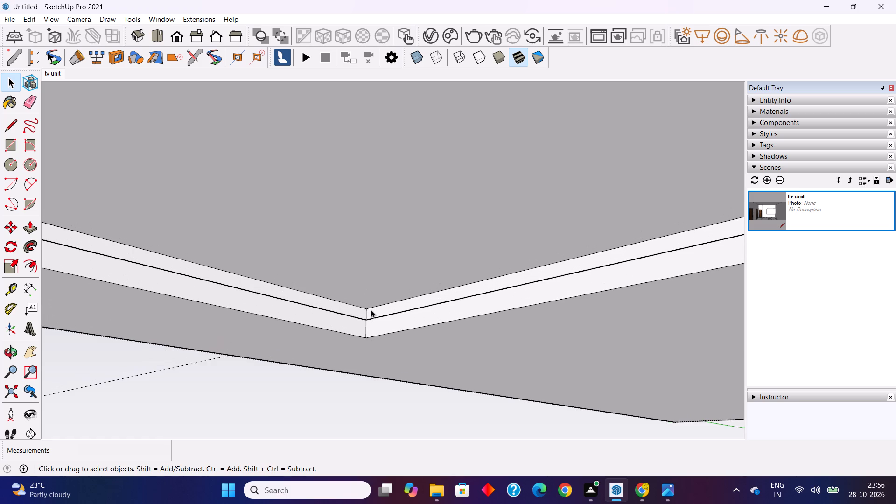
{"action": "scroll", "coordinate": [371, 314], "scroll_direction": "up", "scroll_amount": 3}
{"action": "middle_click_drag", "start_coordinate": [373, 325], "coordinate": [375, 339]}
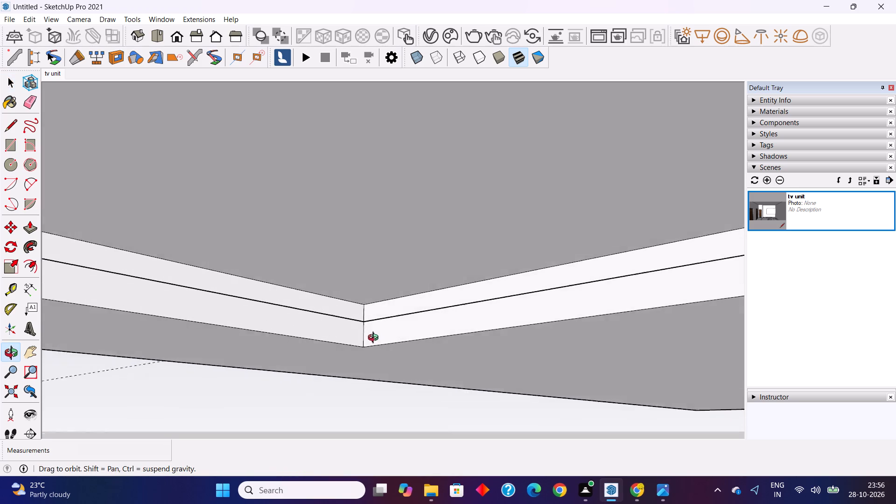
{"action": "middle_click_drag", "start_coordinate": [375, 339], "coordinate": [380, 347]}
{"action": "scroll", "coordinate": [373, 329], "scroll_direction": "up", "scroll_amount": 13}
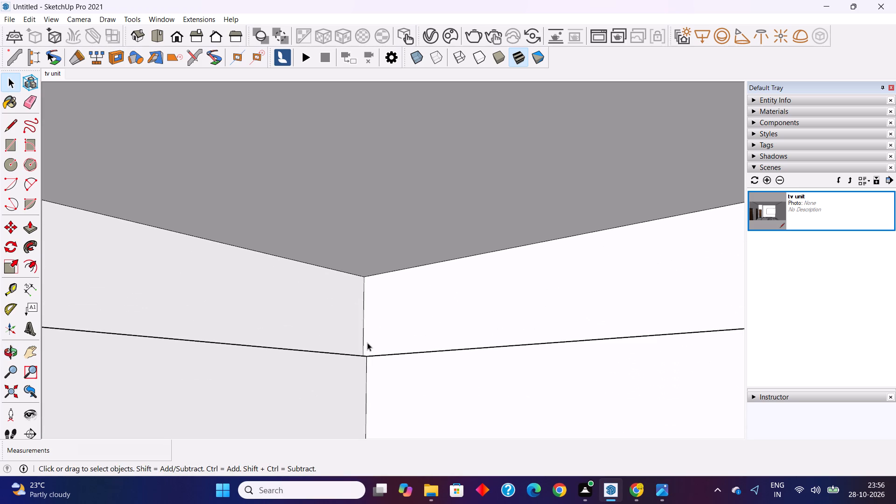
{"action": "middle_click_drag", "start_coordinate": [370, 343], "coordinate": [378, 378]}
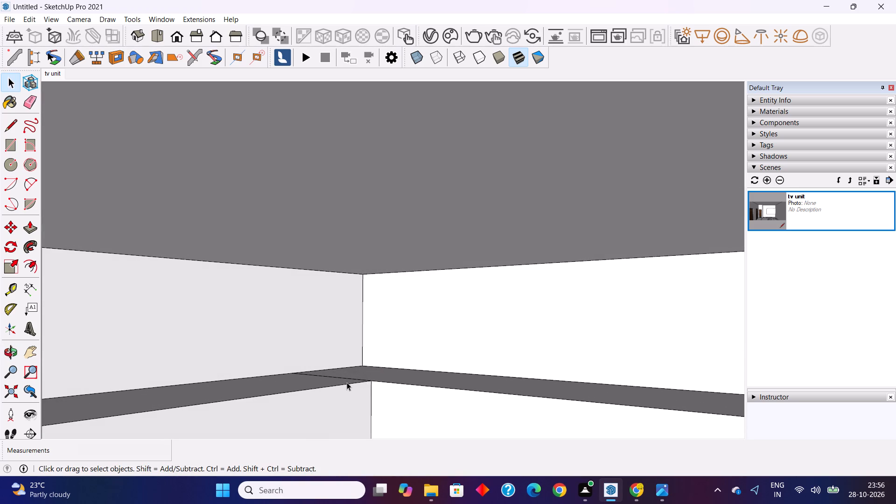
{"action": "left_click", "coordinate": [346, 380]}
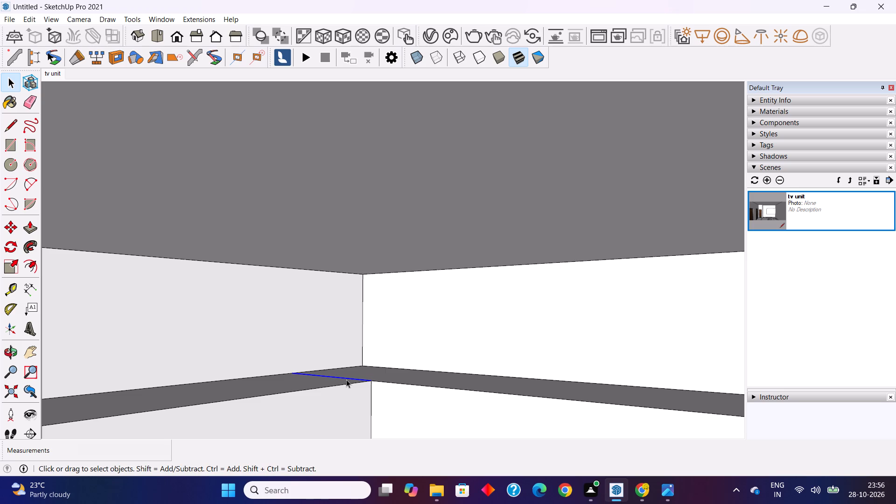
{"action": "key", "text": "Delete"}
Delete the leftover seam edge on the ledge where the short wall nearest the slot meets the long wall beside the notched edge.
{"action": "scroll", "coordinate": [219, 315], "scroll_direction": "down", "scroll_amount": 3}
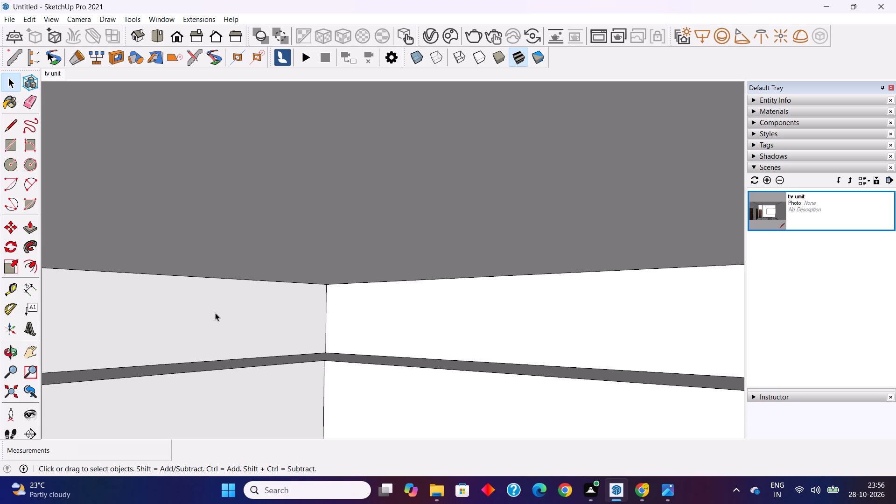
{"action": "scroll", "coordinate": [215, 313], "scroll_direction": "down", "scroll_amount": 20}
{"action": "scroll", "coordinate": [215, 313], "scroll_direction": "down", "scroll_amount": 11}
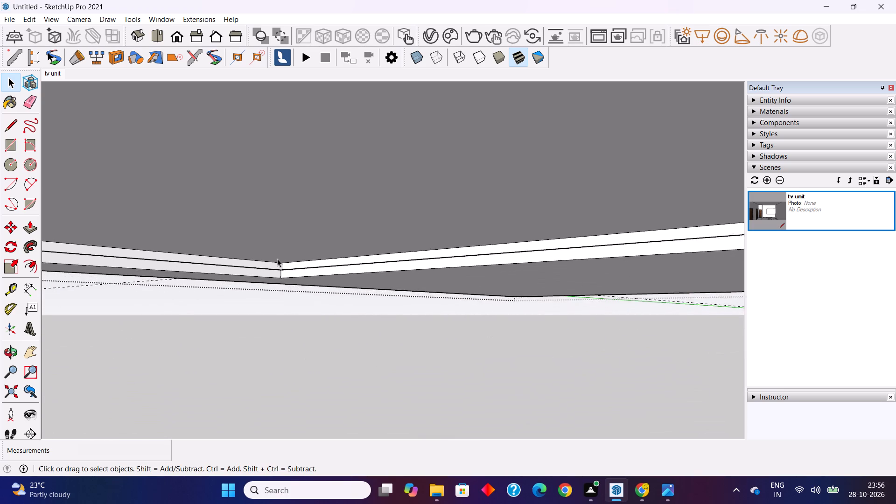
{"action": "scroll", "coordinate": [277, 259], "scroll_direction": "down", "scroll_amount": 16}
{"action": "middle_click_drag", "start_coordinate": [300, 267], "coordinate": [508, 260]}
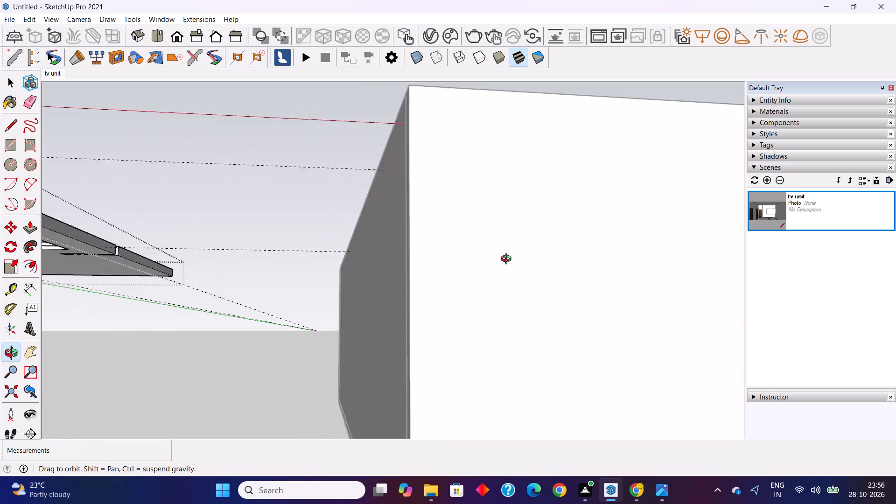
{"action": "middle_click_drag", "start_coordinate": [508, 260], "coordinate": [550, 254]}
{"action": "scroll", "coordinate": [436, 216], "scroll_direction": "down", "scroll_amount": 14}
{"action": "middle_click_drag", "start_coordinate": [181, 222], "coordinate": [182, 224]}
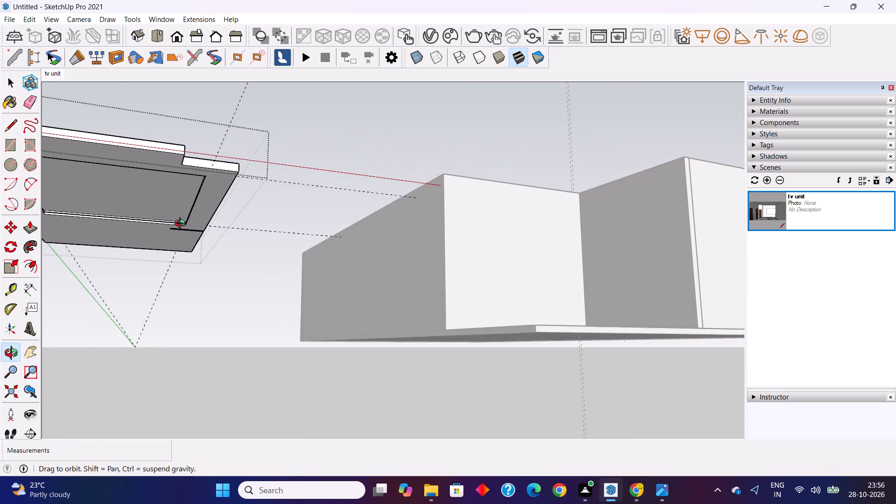
{"action": "middle_click_drag", "start_coordinate": [182, 224], "coordinate": [220, 232]}
{"action": "scroll", "coordinate": [203, 220], "scroll_direction": "up", "scroll_amount": 4}
{"action": "scroll", "coordinate": [157, 191], "scroll_direction": "up", "scroll_amount": 7}
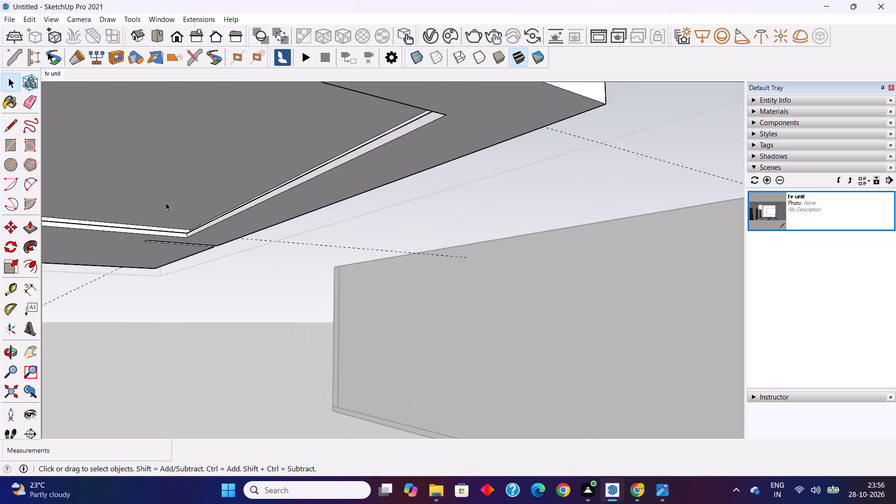
{"action": "scroll", "coordinate": [166, 203], "scroll_direction": "up", "scroll_amount": 6}
{"action": "scroll", "coordinate": [200, 244], "scroll_direction": "up", "scroll_amount": 16}
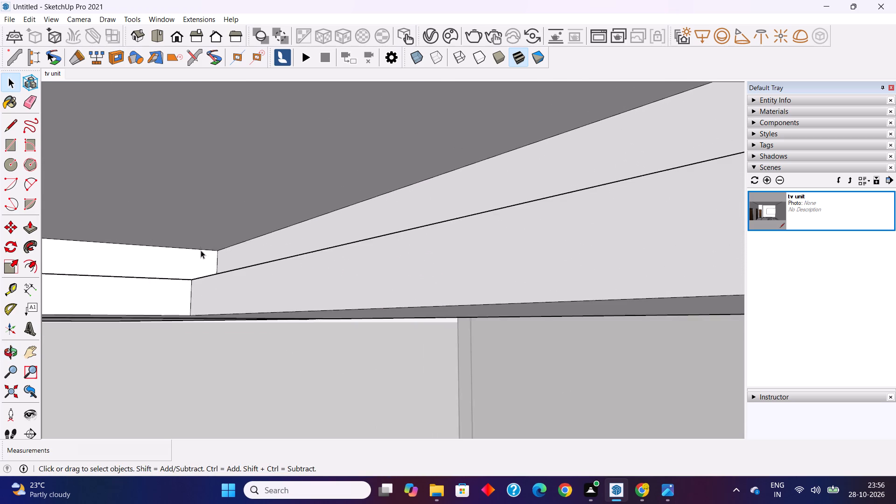
{"action": "scroll", "coordinate": [201, 250], "scroll_direction": "up", "scroll_amount": 9}
{"action": "middle_click_drag", "start_coordinate": [203, 254], "coordinate": [223, 274]}
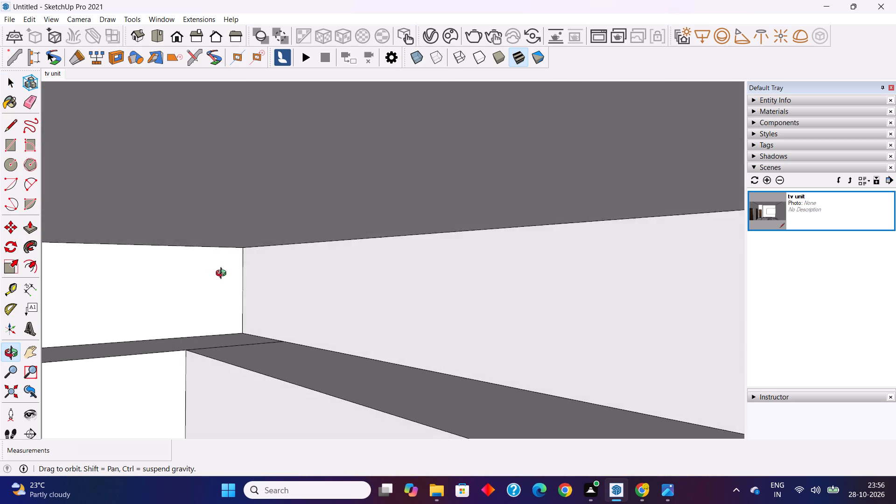
{"action": "middle_click_drag", "start_coordinate": [223, 274], "coordinate": [238, 280]}
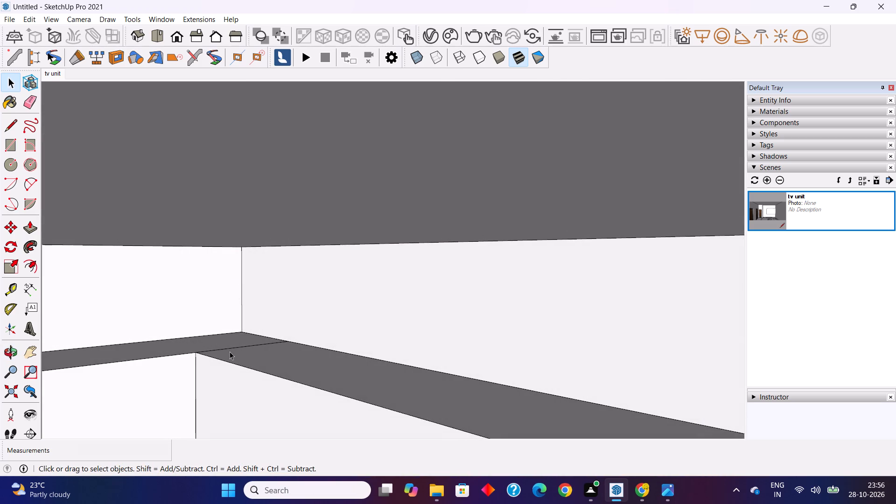
{"action": "left_click", "coordinate": [230, 351]}
{"action": "left_click", "coordinate": [227, 350]}
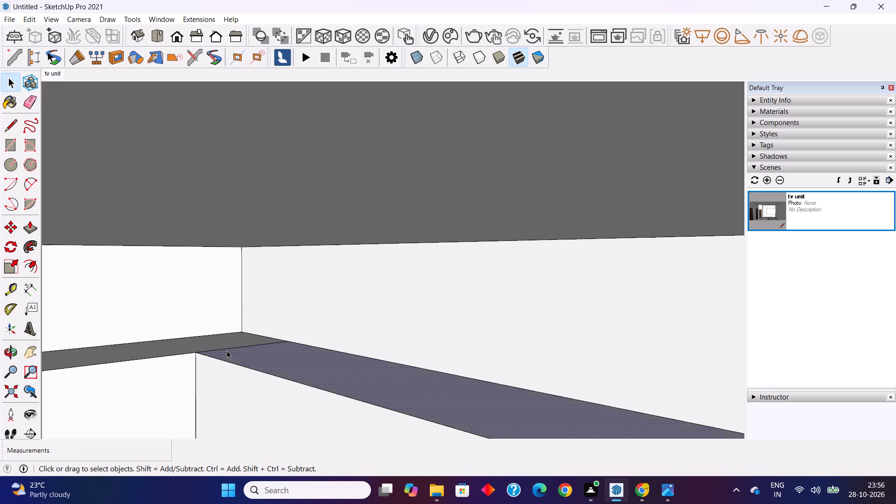
{"action": "key", "text": "Delete"}
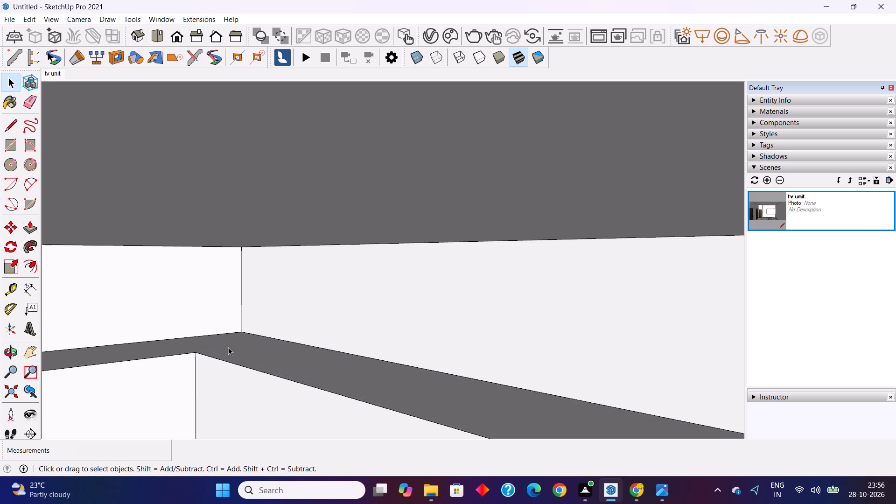
Delete the leftover seam edge on the ledge where the short wall farthest from the slot meets the long wall beside the notched edge.
{"action": "scroll", "coordinate": [171, 279], "scroll_direction": "down", "scroll_amount": 20}
{"action": "scroll", "coordinate": [171, 279], "scroll_direction": "down", "scroll_amount": 7}
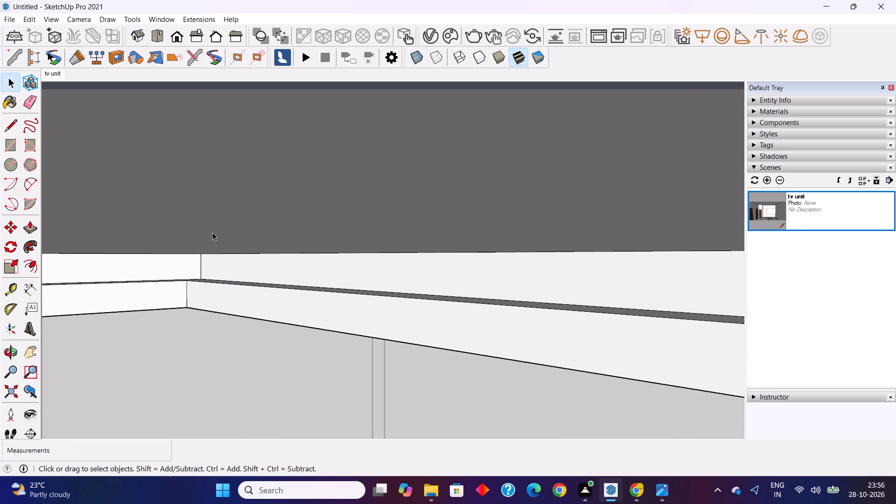
{"action": "scroll", "coordinate": [212, 232], "scroll_direction": "down", "scroll_amount": 20}
{"action": "scroll", "coordinate": [197, 238], "scroll_direction": "down", "scroll_amount": 7}
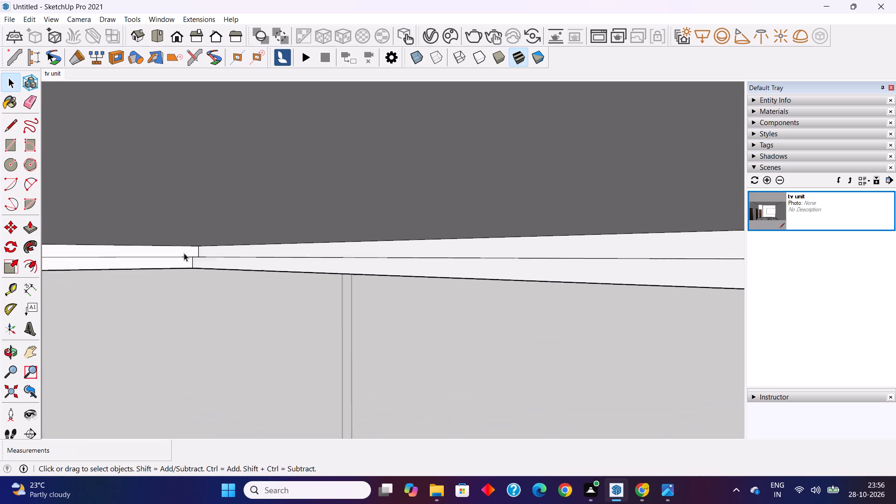
{"action": "scroll", "coordinate": [184, 253], "scroll_direction": "down", "scroll_amount": 20}
{"action": "scroll", "coordinate": [184, 253], "scroll_direction": "down", "scroll_amount": 11}
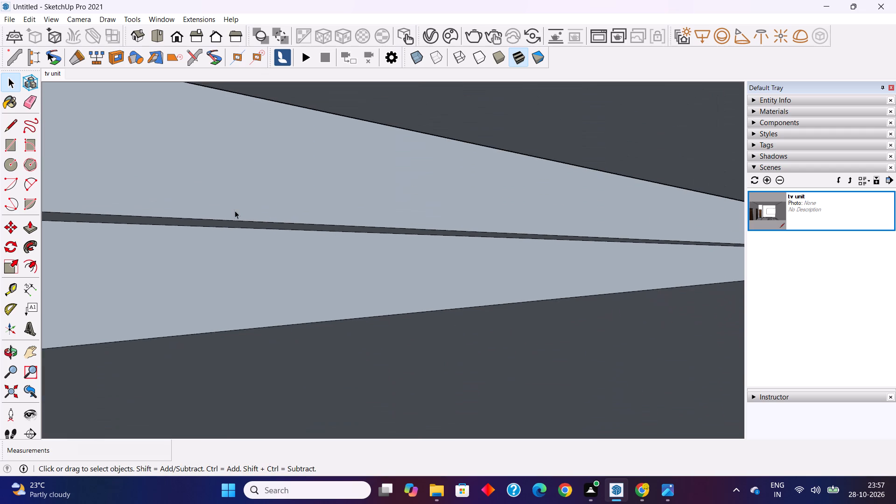
{"action": "scroll", "coordinate": [235, 210], "scroll_direction": "down", "scroll_amount": 20}
{"action": "scroll", "coordinate": [235, 210], "scroll_direction": "down", "scroll_amount": 4}
{"action": "middle_click_drag", "start_coordinate": [265, 289], "coordinate": [269, 287]}
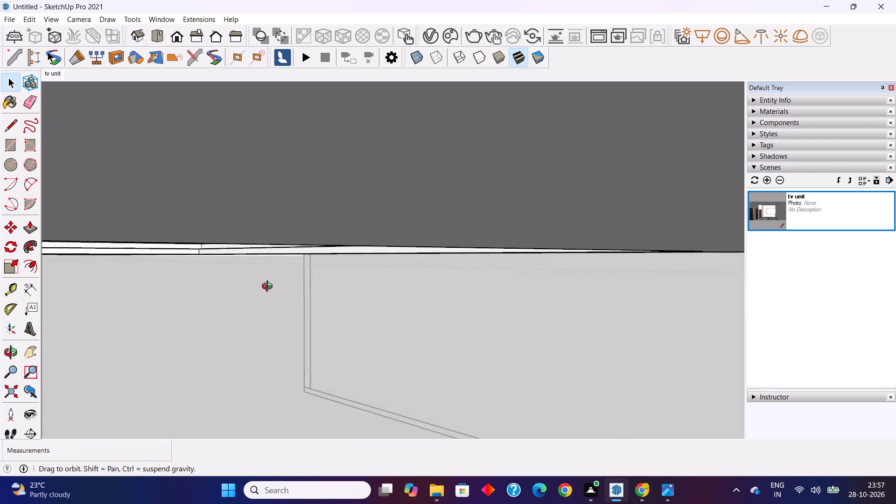
{"action": "middle_click_drag", "start_coordinate": [269, 287], "coordinate": [313, 236]}
{"action": "scroll", "coordinate": [261, 244], "scroll_direction": "down", "scroll_amount": 17}
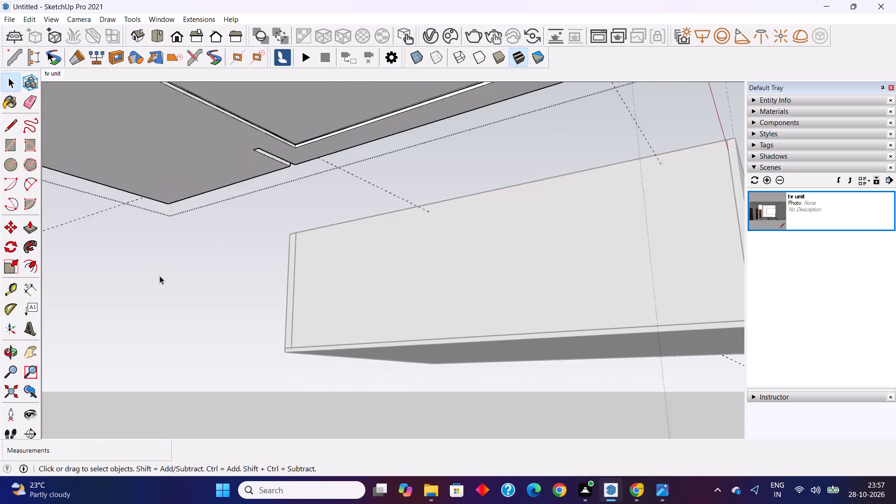
{"action": "scroll", "coordinate": [160, 276], "scroll_direction": "down", "scroll_amount": 15}
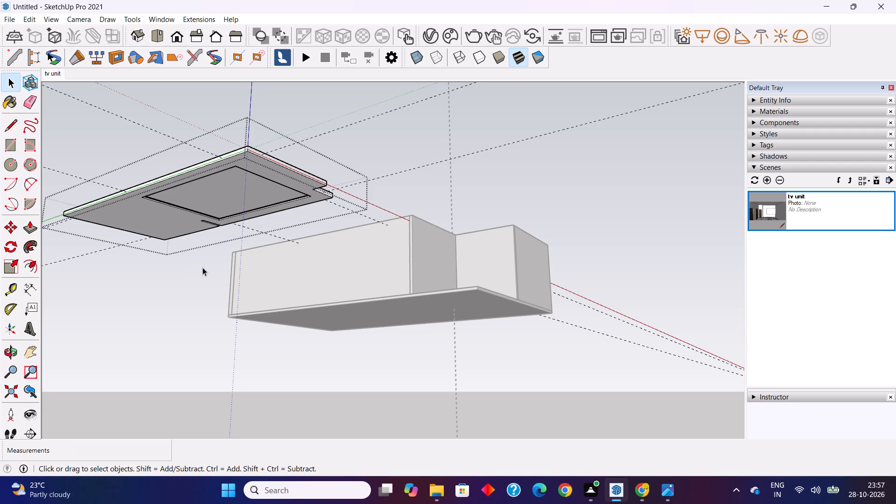
{"action": "middle_click_drag", "start_coordinate": [203, 266], "coordinate": [297, 270]}
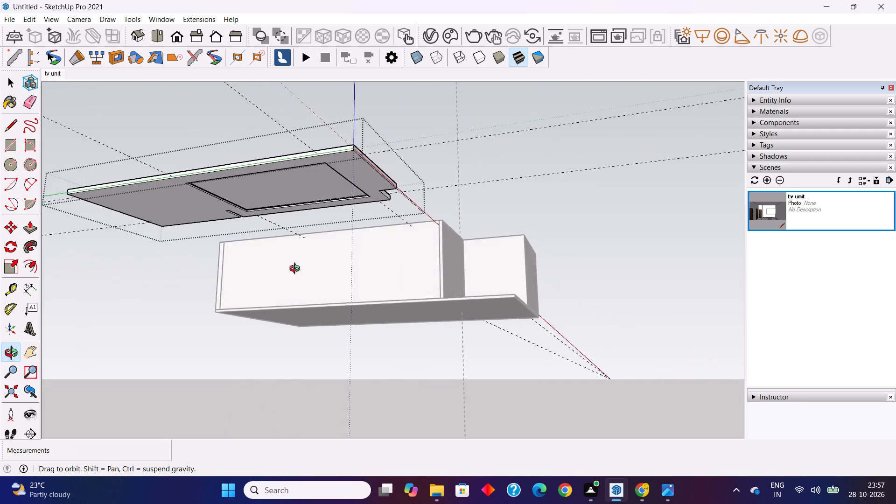
{"action": "middle_click_drag", "start_coordinate": [297, 270], "coordinate": [428, 275]}
{"action": "scroll", "coordinate": [185, 231], "scroll_direction": "down", "scroll_amount": 7}
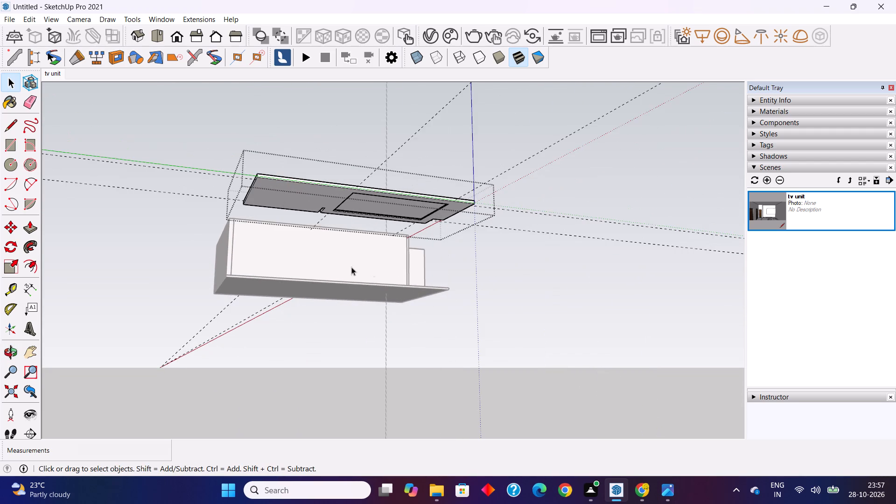
{"action": "middle_click_drag", "start_coordinate": [439, 268], "coordinate": [472, 273]}
{"action": "scroll", "coordinate": [452, 217], "scroll_direction": "up", "scroll_amount": 11}
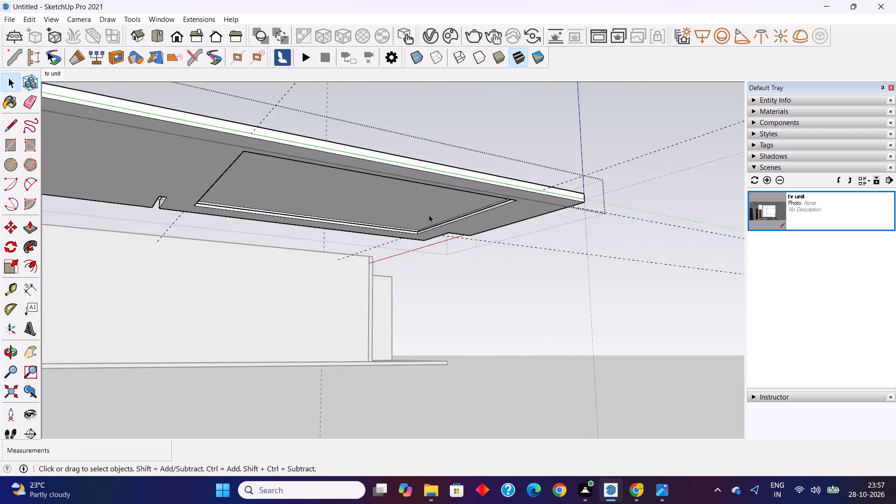
{"action": "scroll", "coordinate": [429, 215], "scroll_direction": "up", "scroll_amount": 13}
{"action": "scroll", "coordinate": [406, 244], "scroll_direction": "up", "scroll_amount": 11}
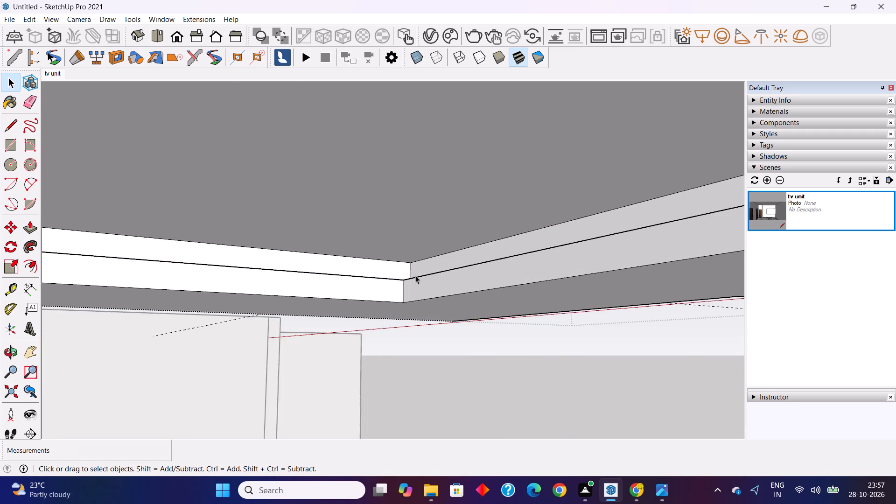
{"action": "scroll", "coordinate": [415, 275], "scroll_direction": "up", "scroll_amount": 7}
{"action": "middle_click_drag", "start_coordinate": [399, 280], "coordinate": [419, 333]}
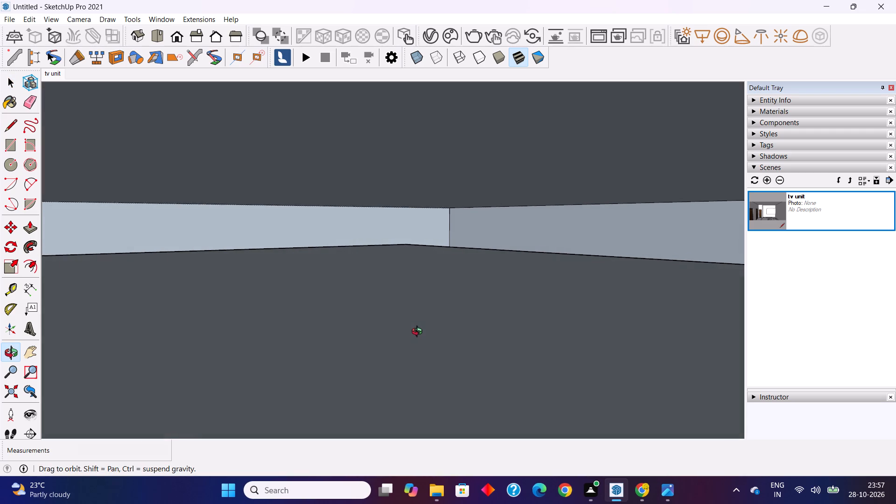
{"action": "middle_click_drag", "start_coordinate": [419, 333], "coordinate": [423, 319]}
{"action": "scroll", "coordinate": [408, 292], "scroll_direction": "up", "scroll_amount": 9}
{"action": "middle_click_drag", "start_coordinate": [410, 296], "coordinate": [427, 321]}
{"action": "left_click", "coordinate": [434, 329]}
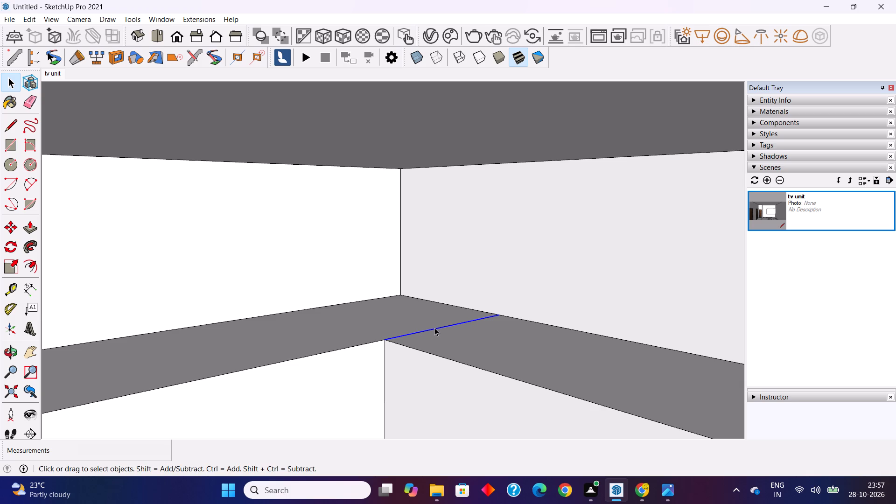
{"action": "key", "text": "Delete"}
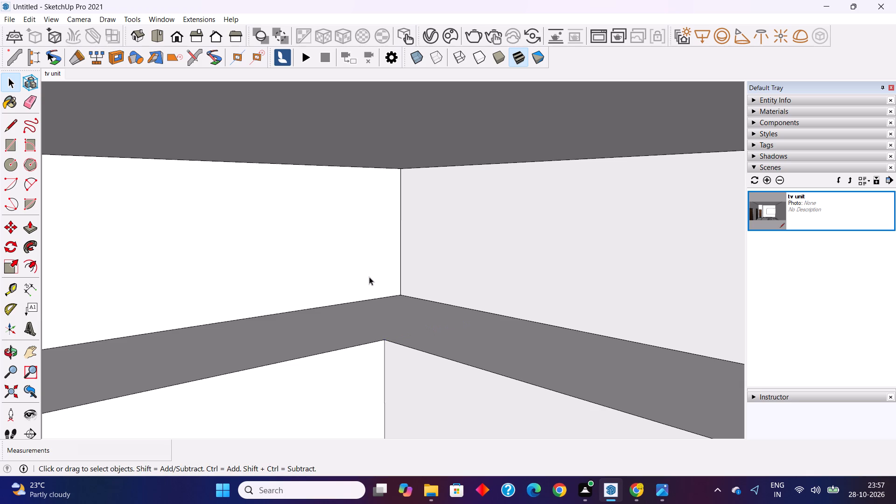
Examine the ceiling slab's recess from below, checking the stepped lips and ledge corners for leftover seam edges.
{"action": "scroll", "coordinate": [360, 276], "scroll_direction": "down", "scroll_amount": 5}
{"action": "scroll", "coordinate": [317, 265], "scroll_direction": "down", "scroll_amount": 8}
{"action": "middle_click_drag", "start_coordinate": [351, 343], "coordinate": [351, 300]}
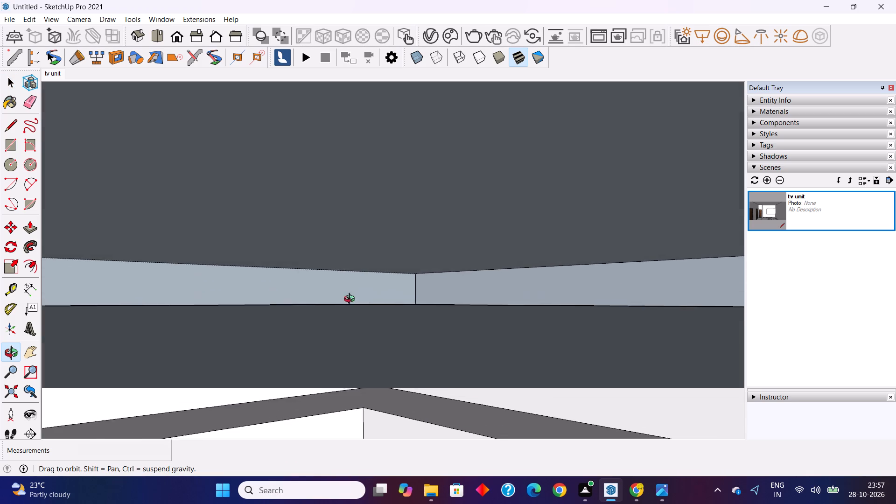
{"action": "middle_click_drag", "start_coordinate": [351, 300], "coordinate": [351, 302]}
{"action": "middle_click_drag", "start_coordinate": [352, 302], "coordinate": [385, 109], "text": "shift"}
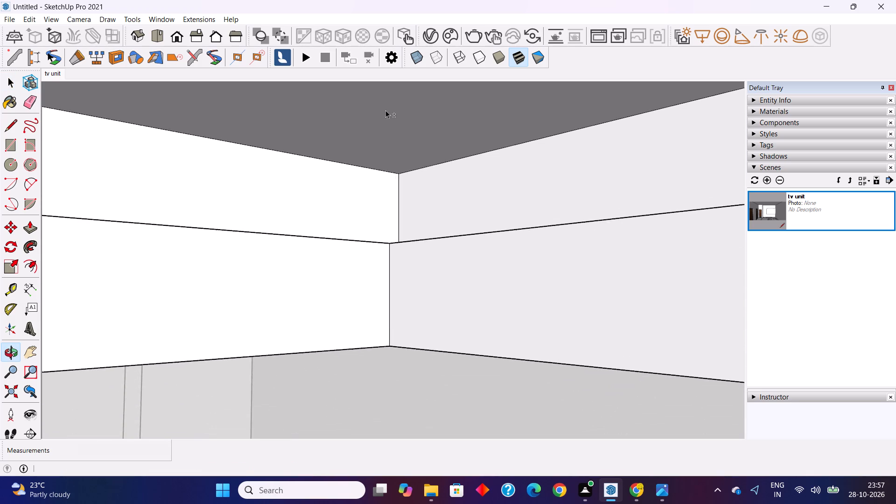
{"action": "scroll", "coordinate": [374, 219], "scroll_direction": "down", "scroll_amount": 20}
{"action": "scroll", "coordinate": [374, 219], "scroll_direction": "down", "scroll_amount": 7}
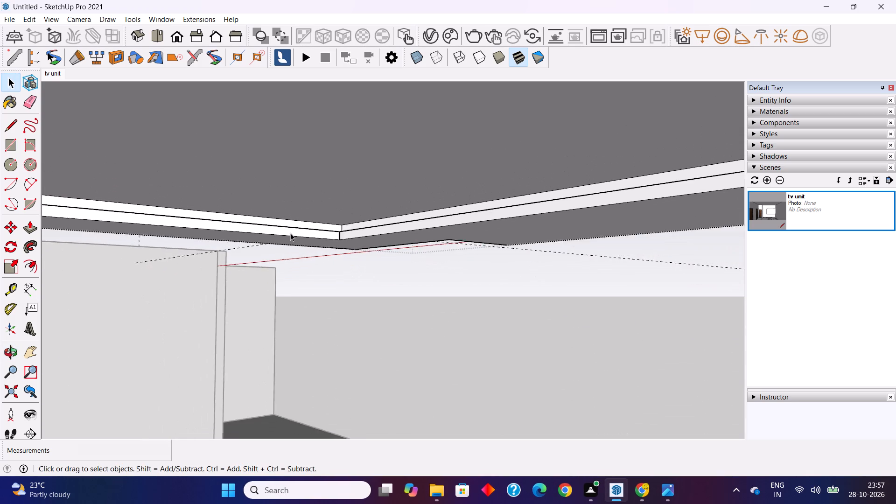
{"action": "scroll", "coordinate": [290, 233], "scroll_direction": "down", "scroll_amount": 11}
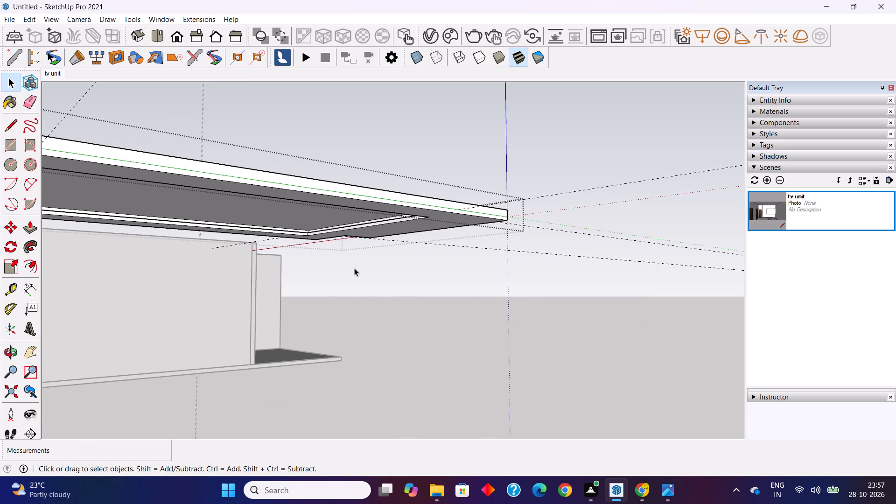
{"action": "middle_click_drag", "start_coordinate": [364, 266], "coordinate": [388, 266], "text": "shift"}
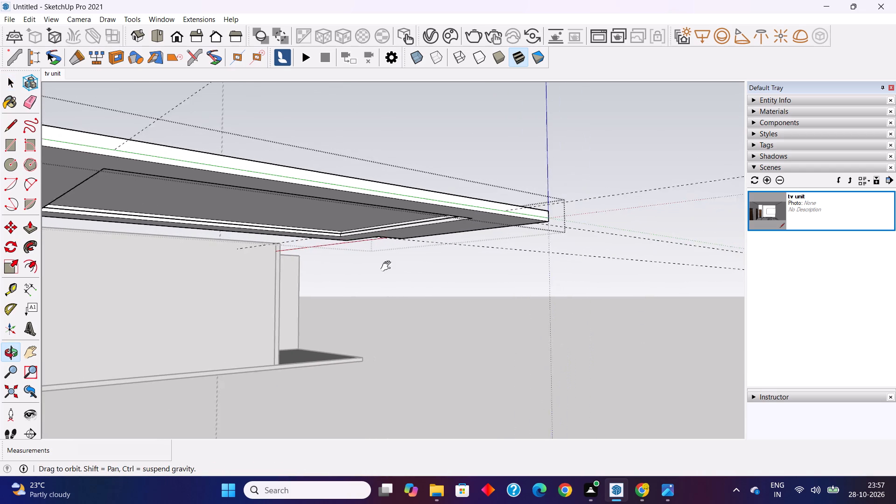
{"action": "middle_click_drag", "start_coordinate": [388, 266], "coordinate": [343, 265], "text": "shift"}
{"action": "middle_click_drag", "start_coordinate": [348, 263], "coordinate": [372, 265], "text": "alt"}
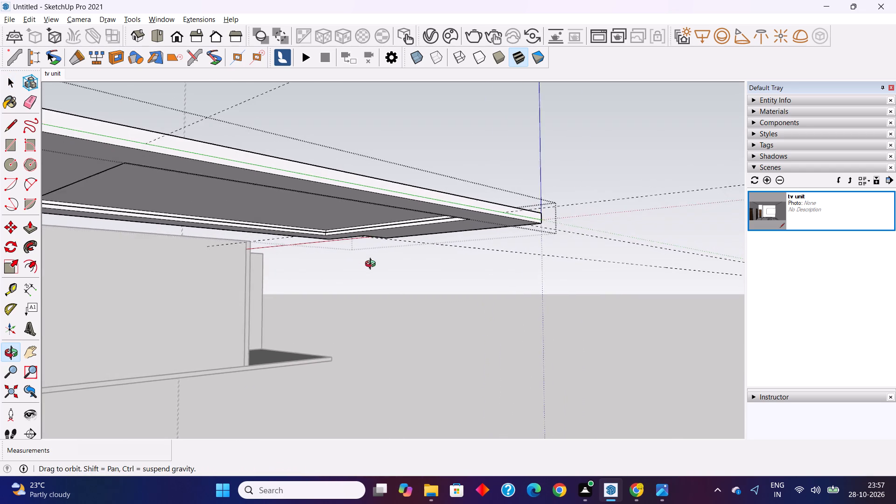
{"action": "middle_click_drag", "start_coordinate": [372, 265], "coordinate": [398, 262], "text": "alt"}
{"action": "scroll", "coordinate": [376, 248], "scroll_direction": "down", "scroll_amount": 3}
{"action": "middle_click_drag", "start_coordinate": [419, 249], "coordinate": [433, 248], "text": "shift"}
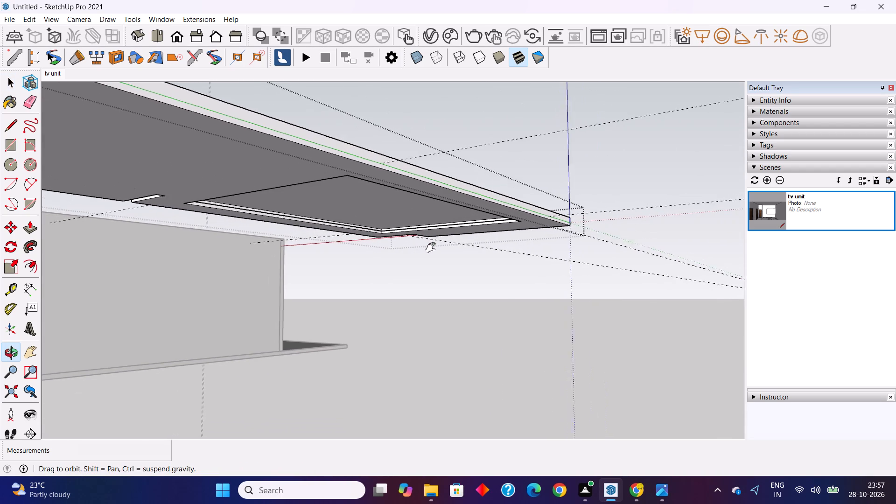
{"action": "middle_click_drag", "start_coordinate": [433, 248], "coordinate": [367, 216], "text": "shift"}
{"action": "middle_click_drag", "start_coordinate": [410, 226], "coordinate": [469, 223], "text": "ctrl"}
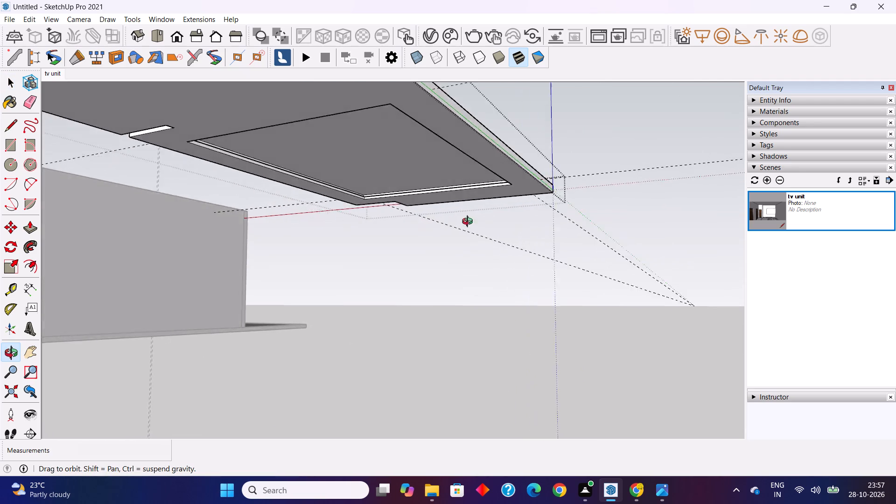
{"action": "middle_click_drag", "start_coordinate": [469, 223], "coordinate": [618, 241], "text": "ctrl"}
{"action": "scroll", "coordinate": [680, 213], "scroll_direction": "up", "scroll_amount": 9}
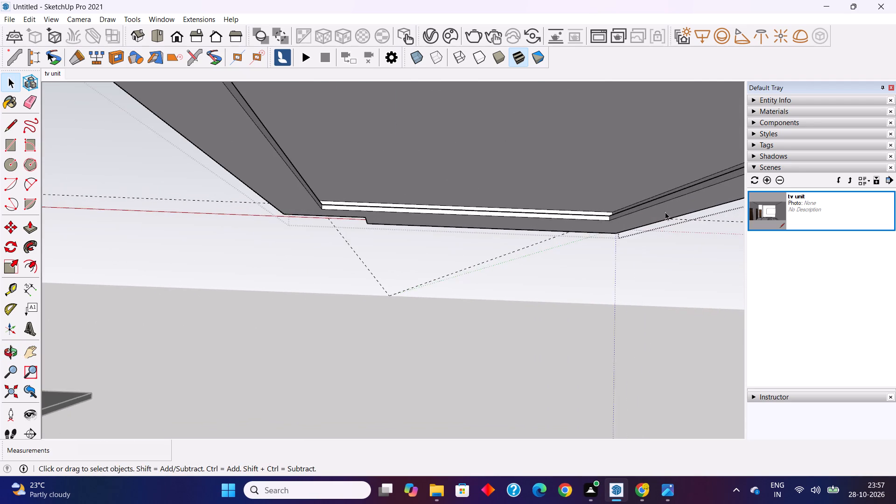
{"action": "scroll", "coordinate": [665, 212], "scroll_direction": "up", "scroll_amount": 20}
{"action": "scroll", "coordinate": [548, 227], "scroll_direction": "up", "scroll_amount": 2}
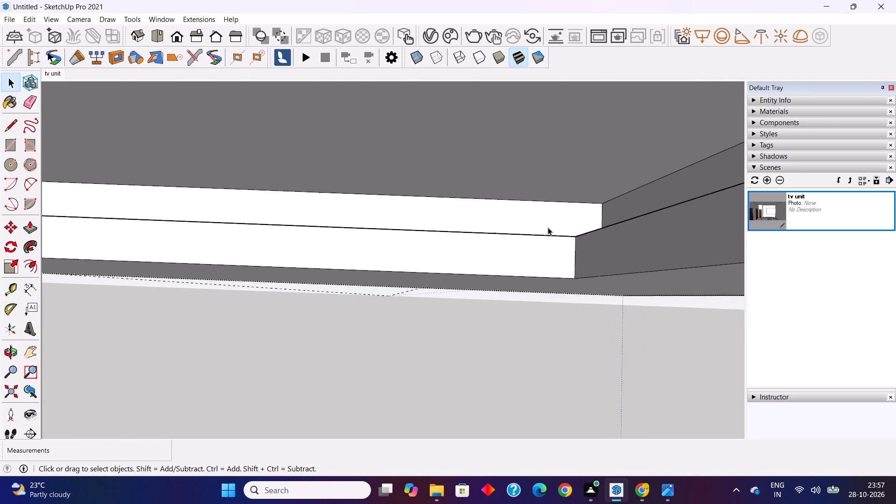
{"action": "scroll", "coordinate": [548, 227], "scroll_direction": "up", "scroll_amount": 7}
{"action": "middle_click_drag", "start_coordinate": [582, 239], "coordinate": [587, 274]}
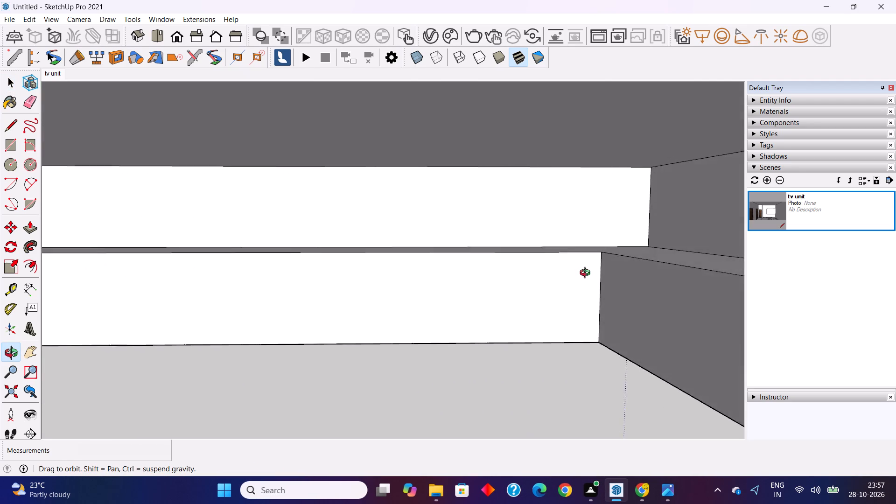
{"action": "middle_click_drag", "start_coordinate": [587, 274], "coordinate": [584, 289]}
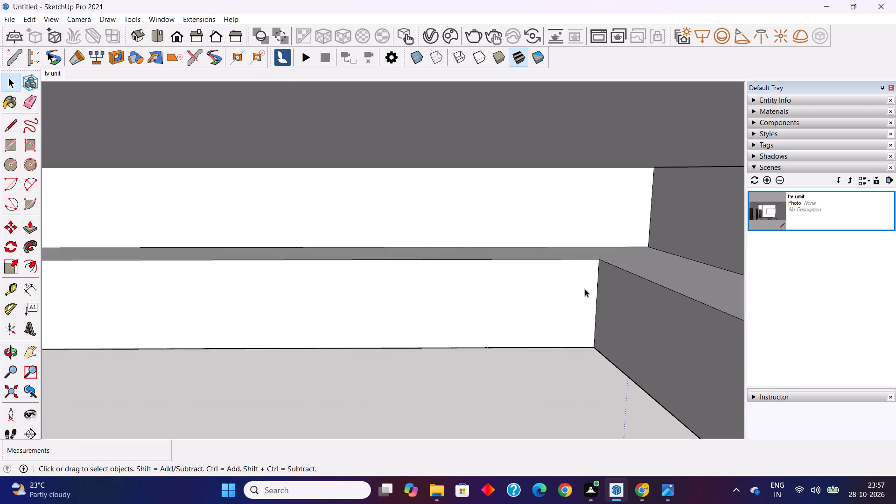
Make a group from the ledge face between the two steps of the ceiling recess, including its bounding edges.
{"action": "scroll", "coordinate": [633, 259], "scroll_direction": "up", "scroll_amount": 6}
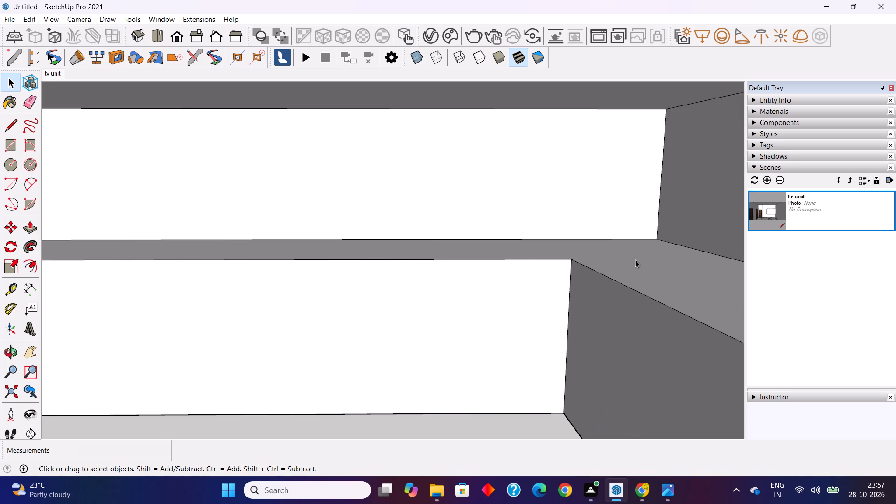
{"action": "double_click", "coordinate": [635, 259]}
{"action": "right_click", "coordinate": [636, 259]}
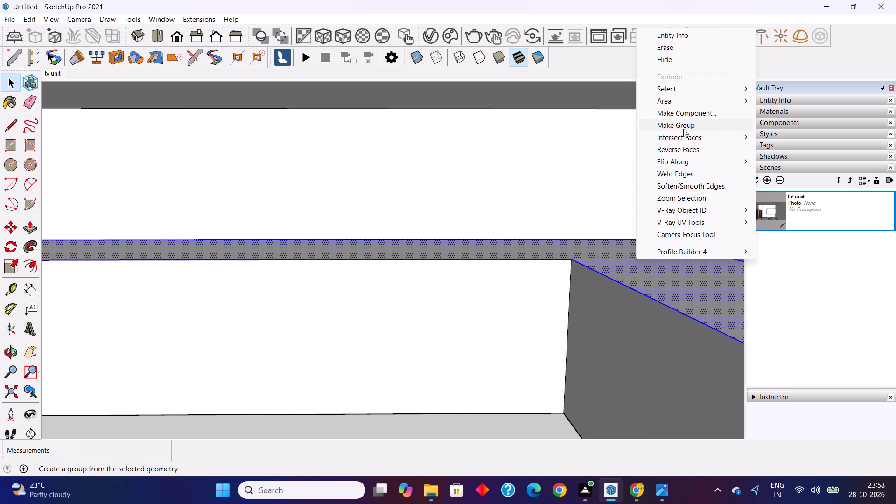
{"action": "left_click", "coordinate": [683, 129]}
{"action": "left_click", "coordinate": [648, 287]}
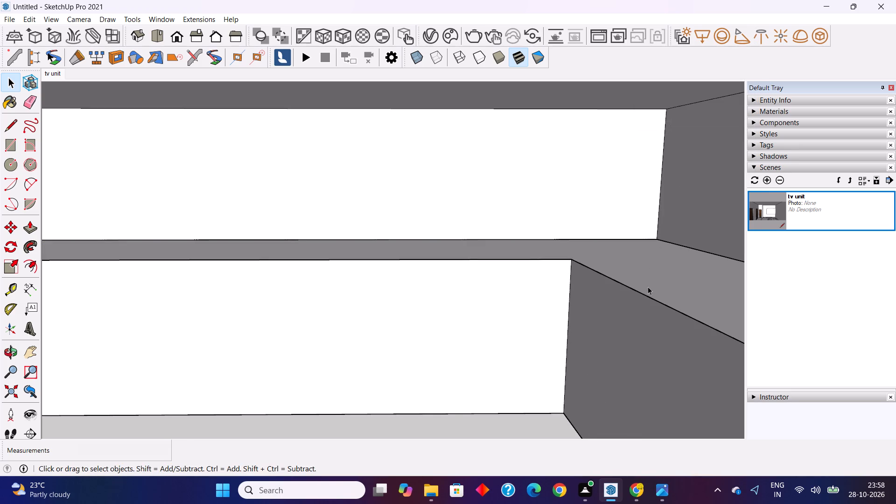
Convert the grouped recess ledge into a V-Ray mesh light.
{"action": "left_click", "coordinate": [635, 260]}
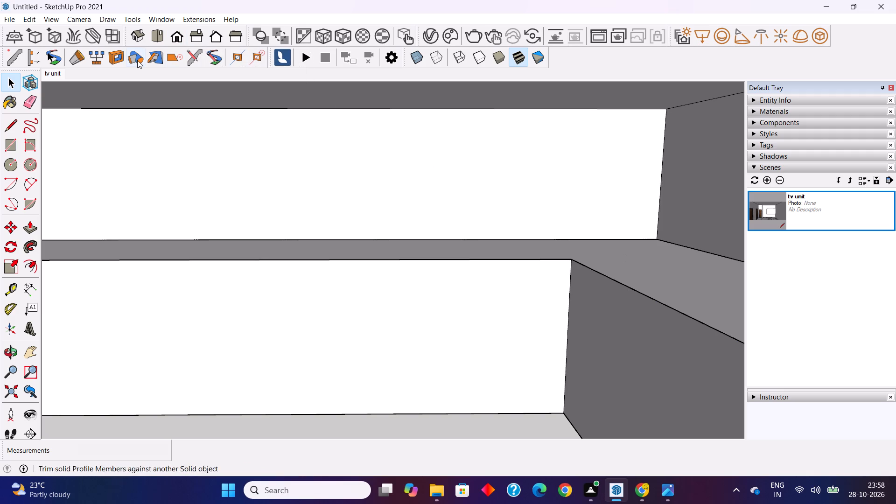
{"action": "left_click", "coordinate": [822, 37]}
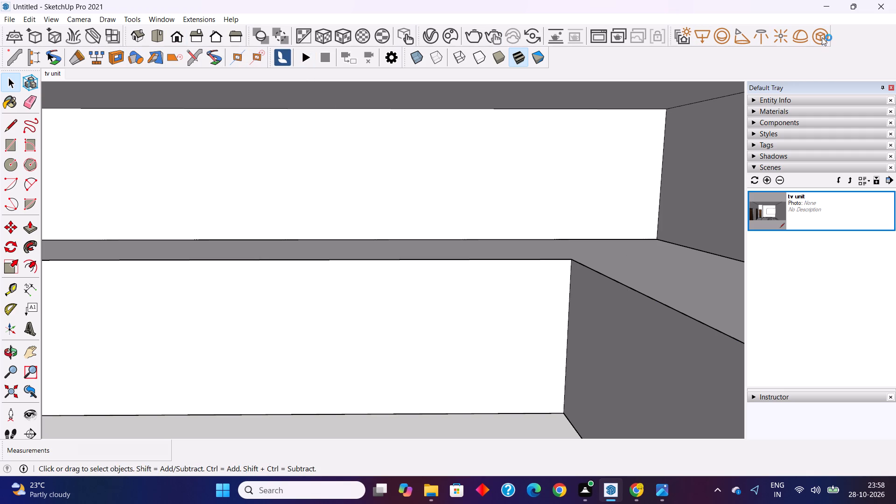
Examine the whole ceiling slab from below, including the mesh light around its recess.
{"action": "scroll", "coordinate": [502, 181], "scroll_direction": "down", "scroll_amount": 5}
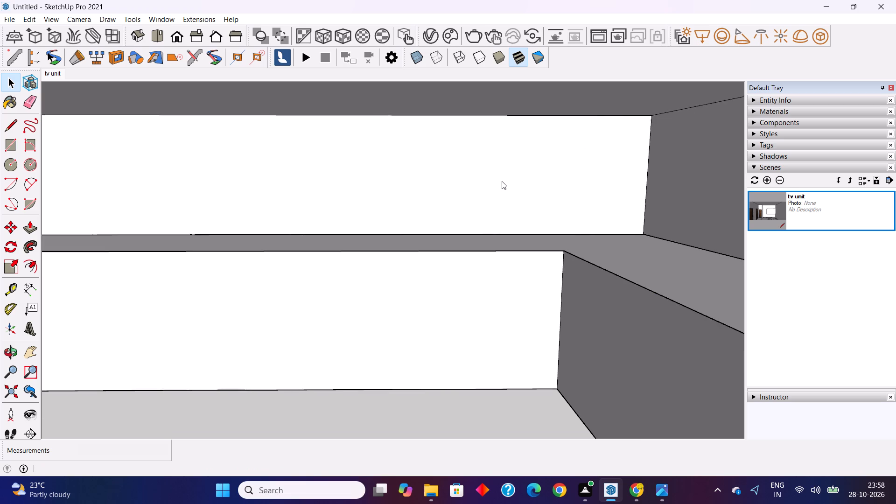
{"action": "scroll", "coordinate": [503, 181], "scroll_direction": "down", "scroll_amount": 18}
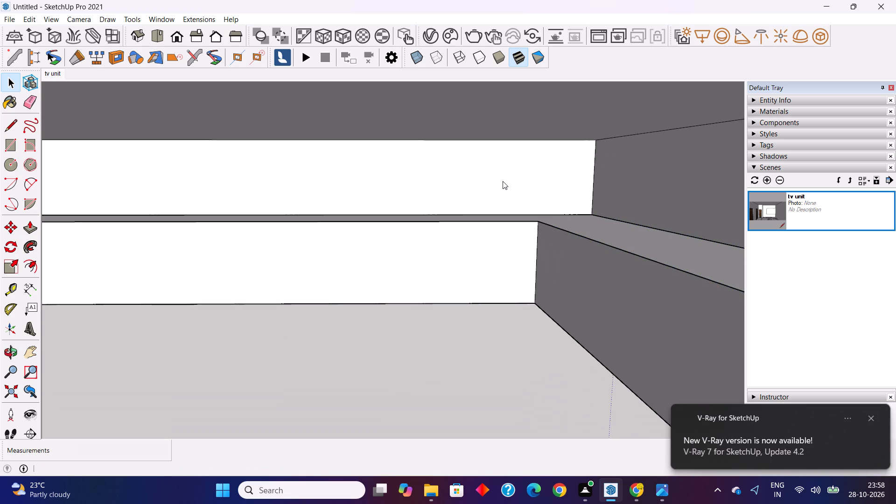
{"action": "scroll", "coordinate": [503, 181], "scroll_direction": "down", "scroll_amount": 10}
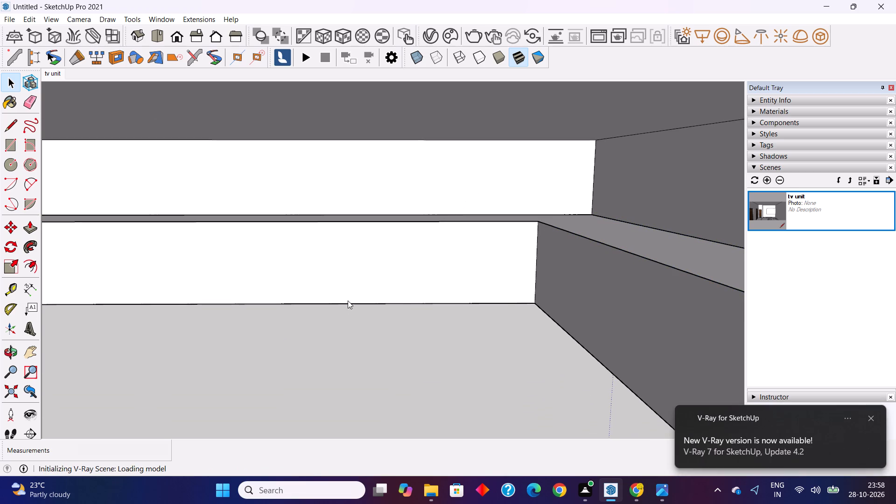
{"action": "scroll", "coordinate": [444, 278], "scroll_direction": "down", "scroll_amount": 8}
{"action": "scroll", "coordinate": [450, 218], "scroll_direction": "down", "scroll_amount": 4}
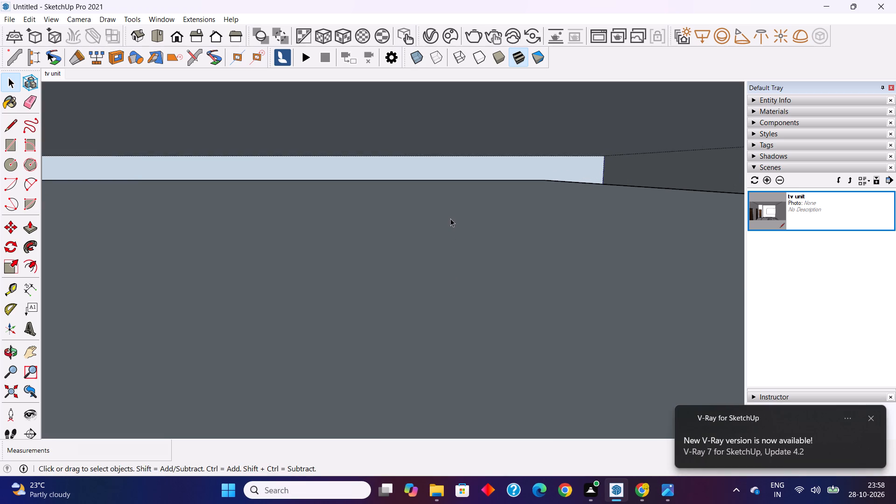
{"action": "scroll", "coordinate": [450, 218], "scroll_direction": "down", "scroll_amount": 10}
{"action": "scroll", "coordinate": [451, 218], "scroll_direction": "down", "scroll_amount": 14}
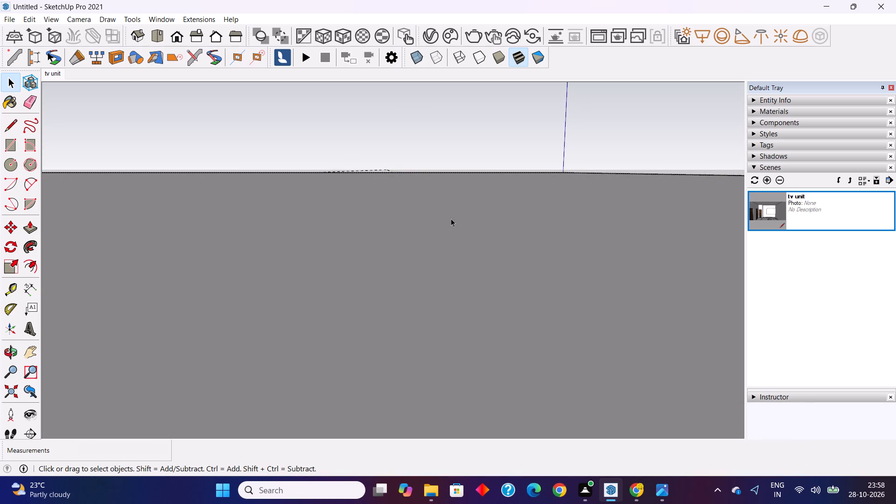
{"action": "scroll", "coordinate": [451, 218], "scroll_direction": "down", "scroll_amount": 20}
{"action": "scroll", "coordinate": [451, 218], "scroll_direction": "down", "scroll_amount": 8}
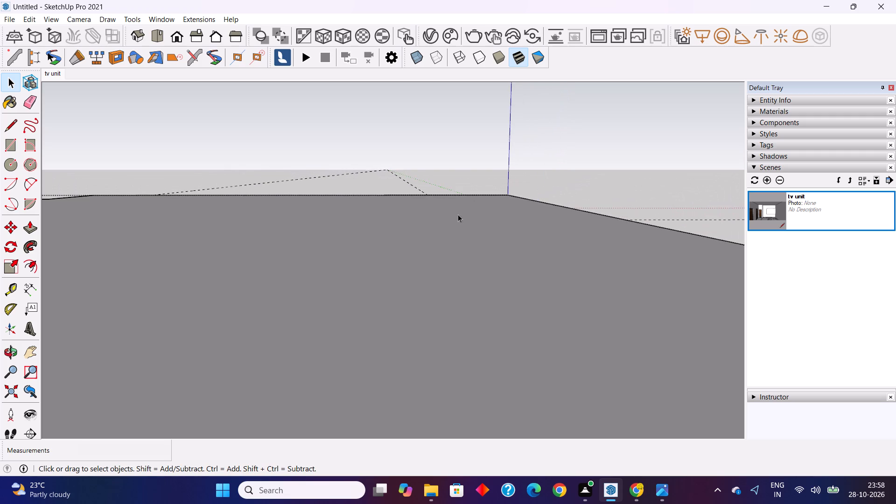
{"action": "scroll", "coordinate": [458, 214], "scroll_direction": "down", "scroll_amount": 20}
{"action": "scroll", "coordinate": [458, 214], "scroll_direction": "down", "scroll_amount": 4}
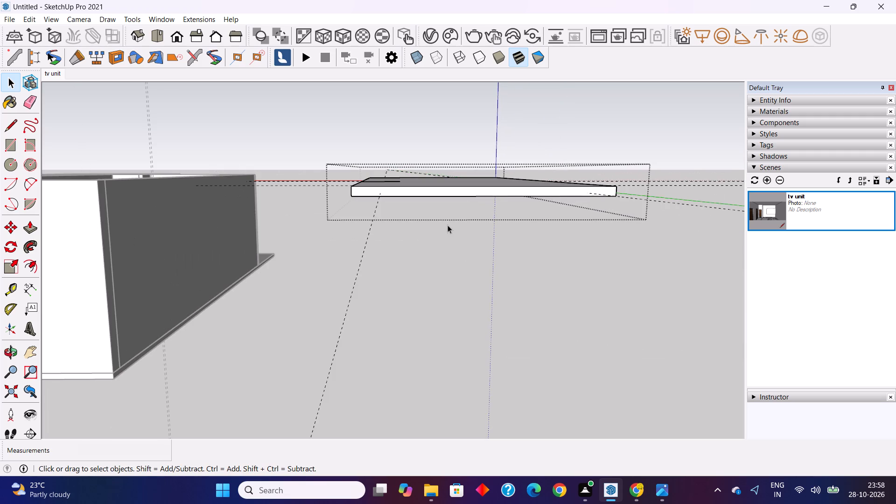
{"action": "middle_click_drag", "start_coordinate": [447, 225], "coordinate": [442, 145]}
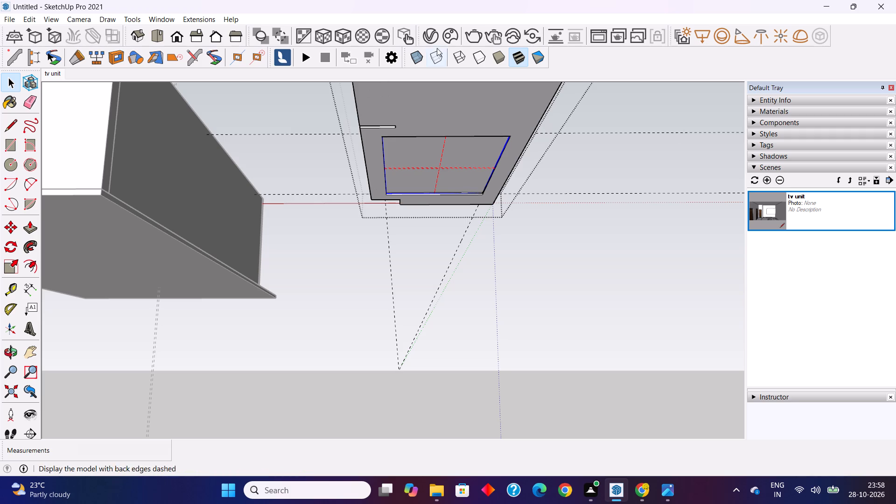
Set the mesh light's colour to salmon red, R 0.913, G 0.395, B 0.395, and store it as a swatch.
{"action": "left_click", "coordinate": [429, 37]}
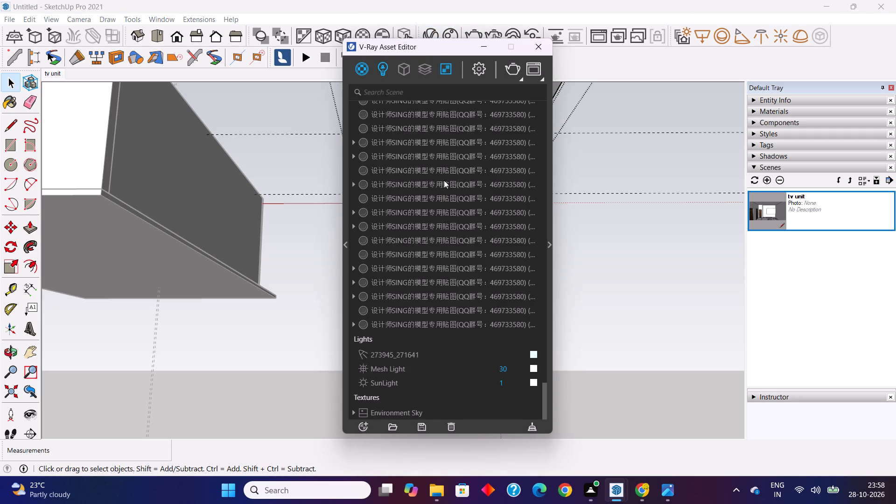
{"action": "scroll", "coordinate": [455, 266], "scroll_direction": "up", "scroll_amount": 4}
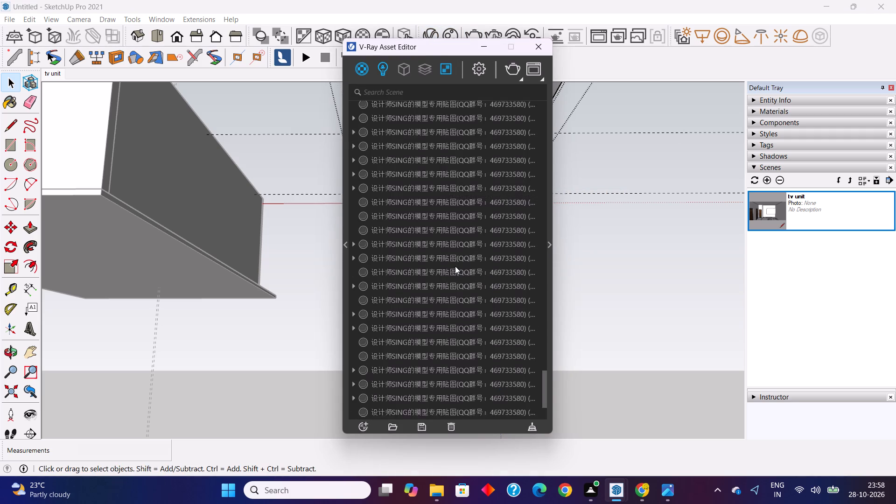
{"action": "scroll", "coordinate": [455, 266], "scroll_direction": "up", "scroll_amount": 1}
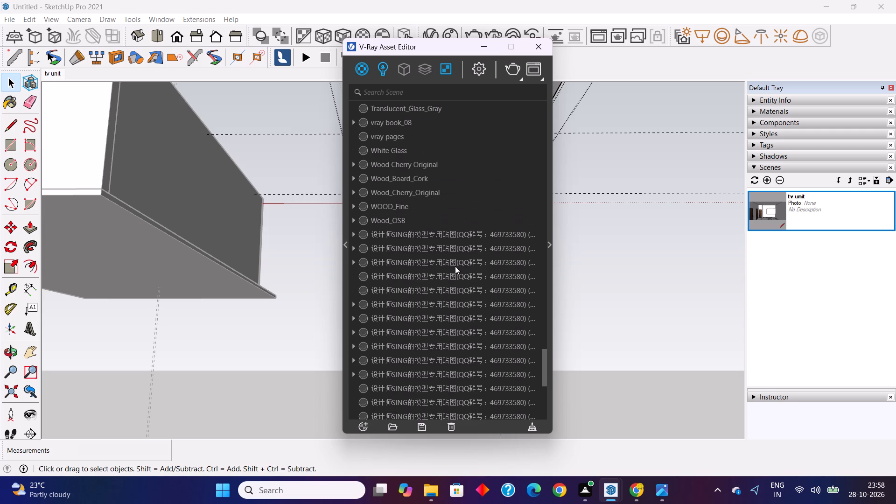
{"action": "scroll", "coordinate": [455, 266], "scroll_direction": "up", "scroll_amount": 2}
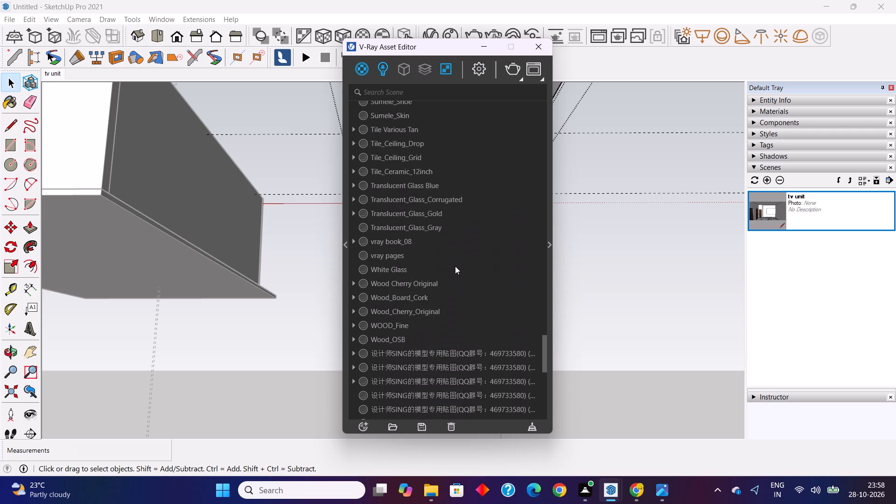
{"action": "scroll", "coordinate": [455, 266], "scroll_direction": "down", "scroll_amount": 10}
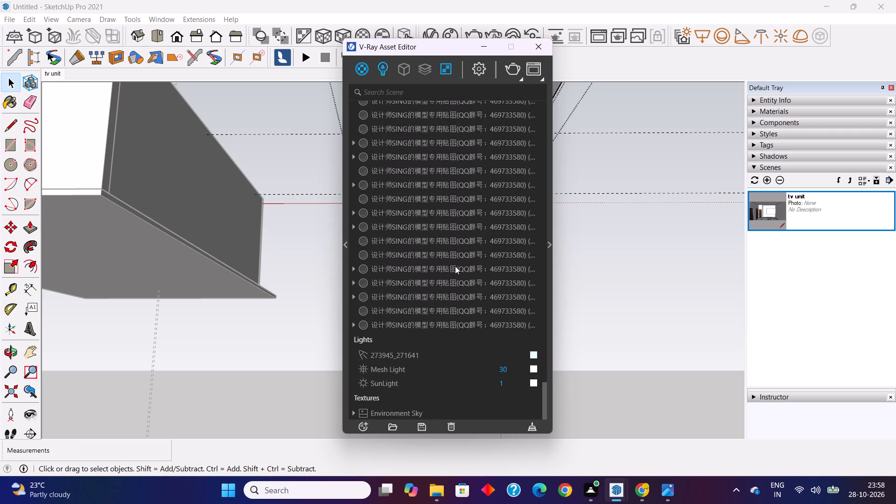
{"action": "left_click", "coordinate": [533, 369]}
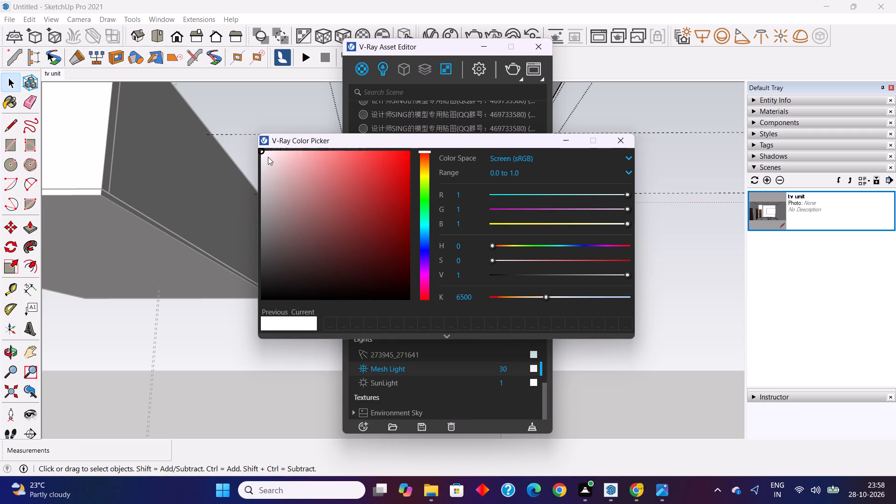
{"action": "left_click_drag", "start_coordinate": [262, 153], "coordinate": [342, 168]}
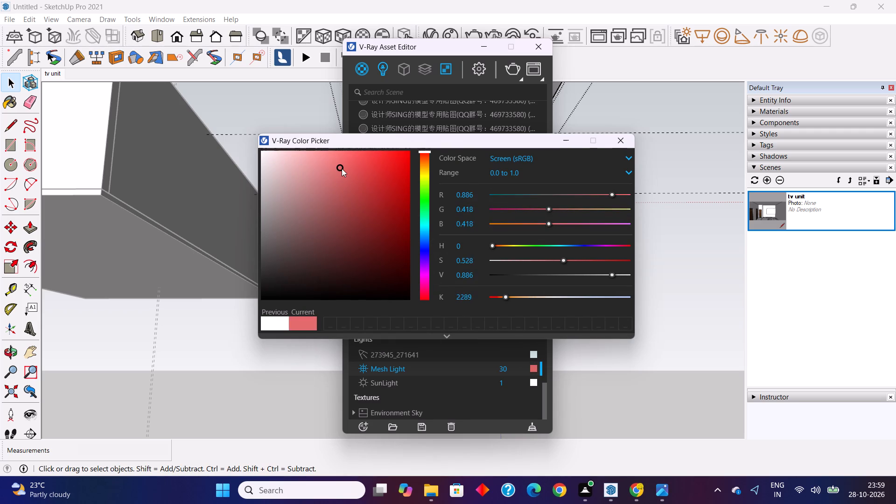
{"action": "left_click_drag", "start_coordinate": [342, 168], "coordinate": [346, 164]}
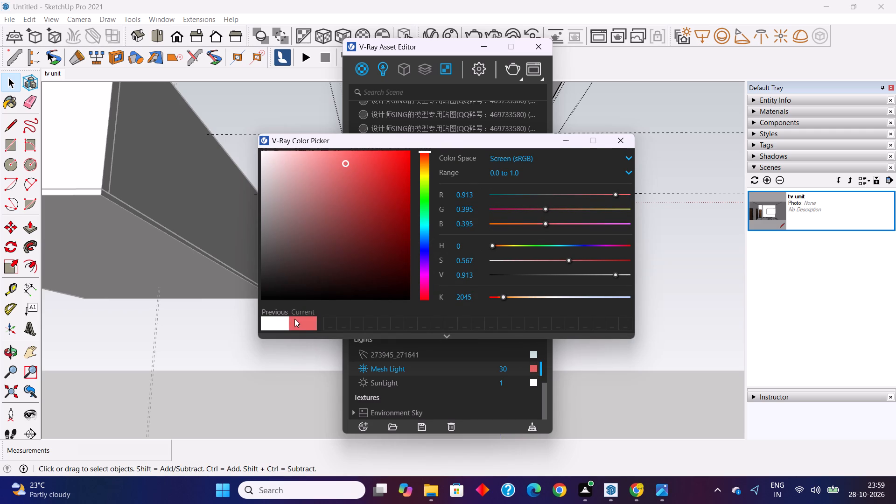
{"action": "left_click", "coordinate": [305, 324]}
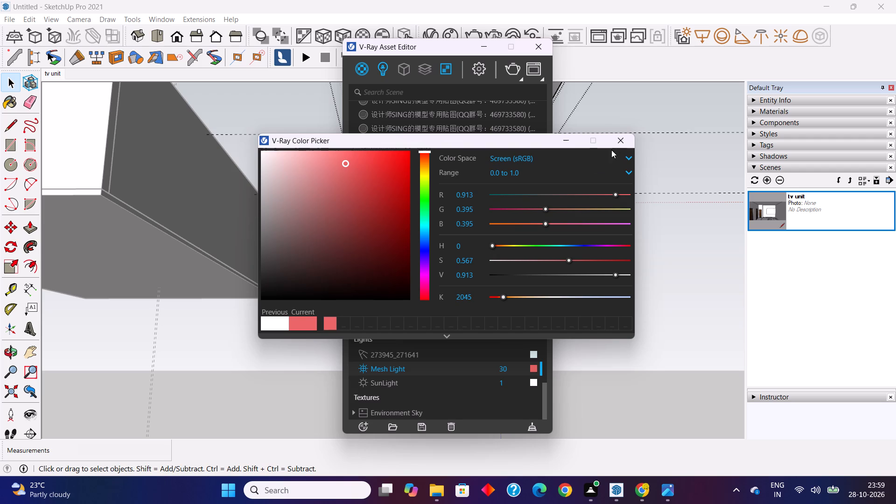
{"action": "left_click", "coordinate": [619, 143]}
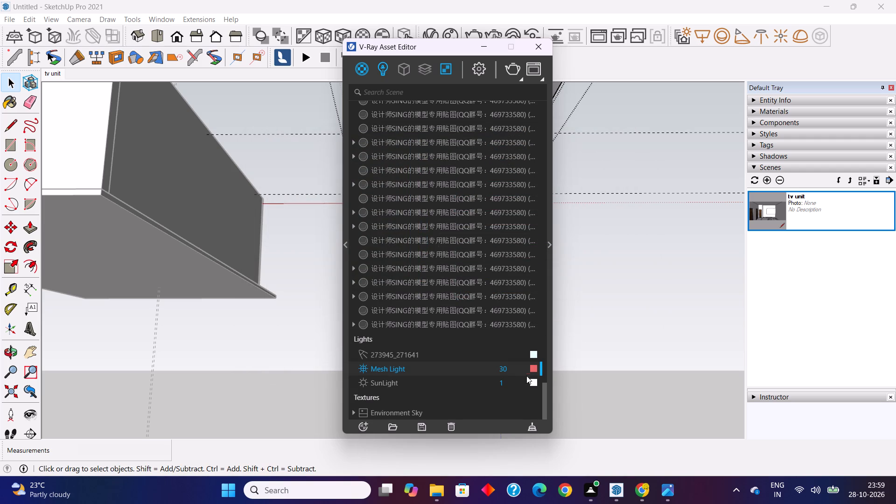
Set the mesh light's intensity to 3000 and close the V-Ray Asset Editor.
{"action": "left_click", "coordinate": [516, 372]}
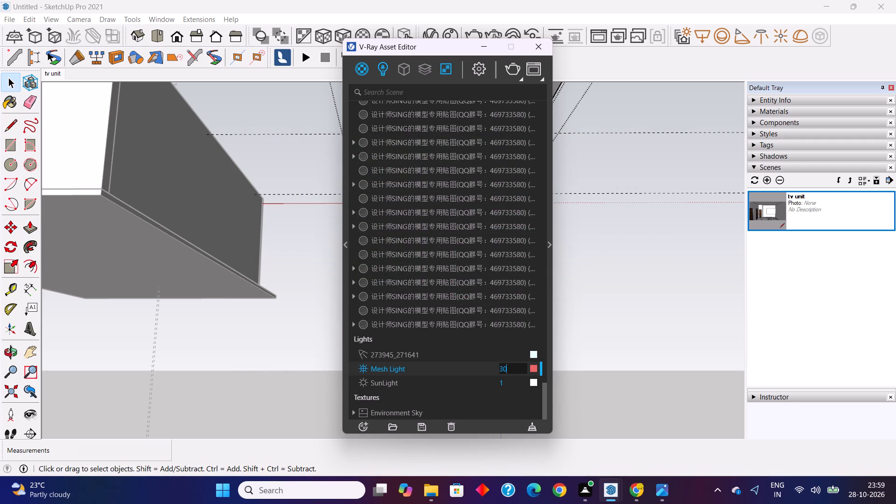
{"action": "type", "text": "00"}
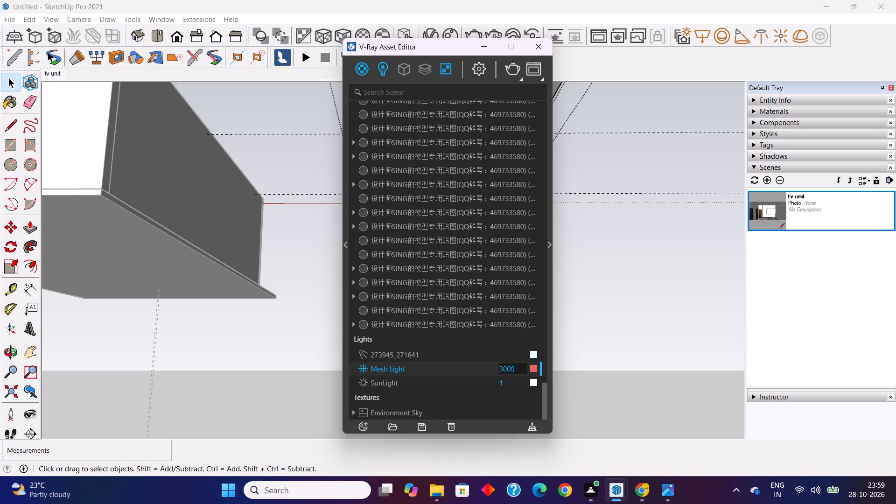
{"action": "key", "text": "Return"}
{"action": "left_click", "coordinate": [292, 348]}
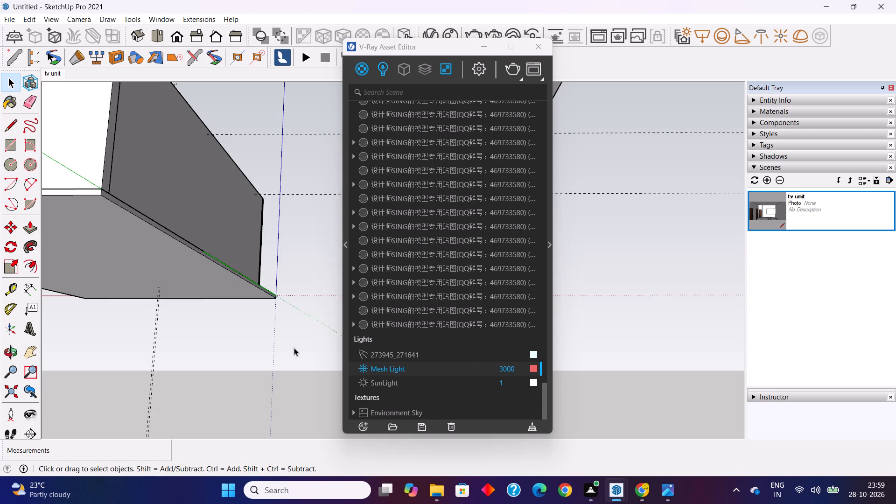
{"action": "left_click", "coordinate": [294, 348]}
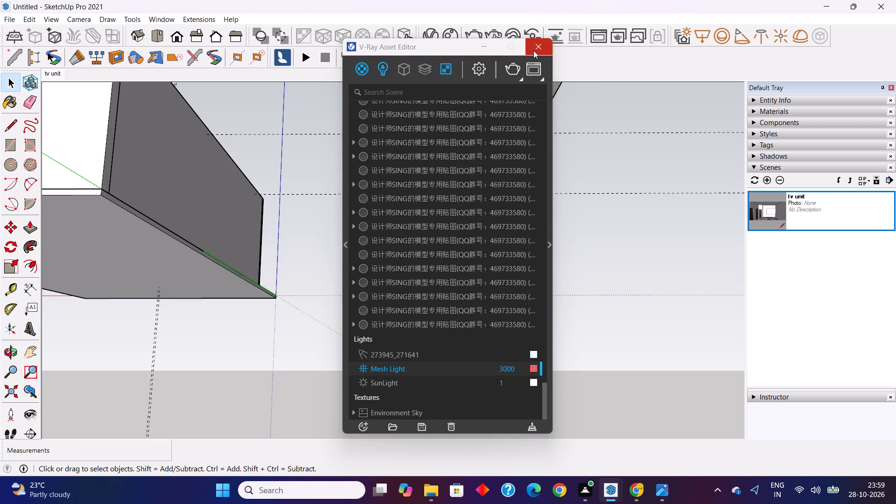
{"action": "left_click", "coordinate": [533, 50]}
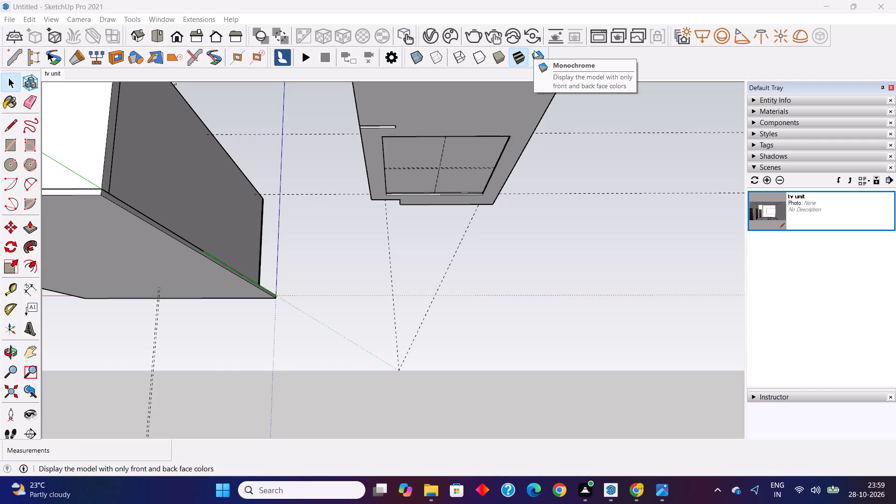
Open the ceiling slab group beside the house for editing, with its underside in view.
{"action": "scroll", "coordinate": [588, 117], "scroll_direction": "down", "scroll_amount": 4}
{"action": "scroll", "coordinate": [379, 96], "scroll_direction": "down", "scroll_amount": 2}
{"action": "scroll", "coordinate": [268, 245], "scroll_direction": "down", "scroll_amount": 1}
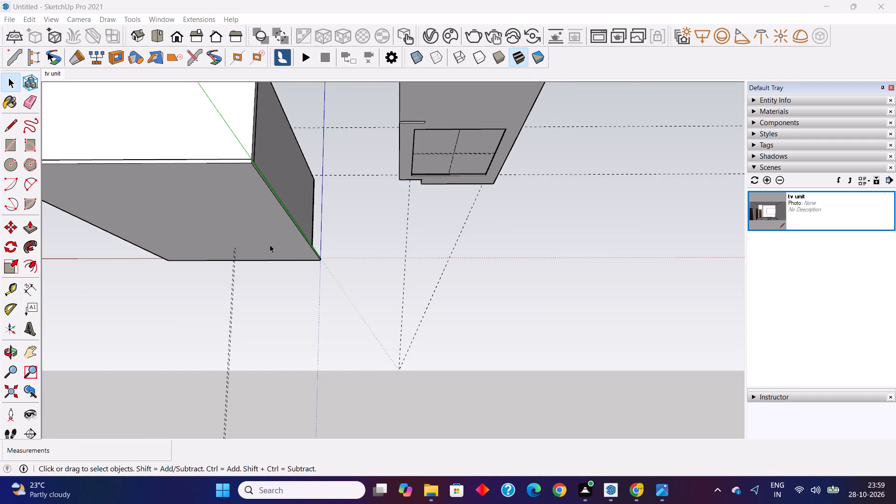
{"action": "scroll", "coordinate": [270, 245], "scroll_direction": "down", "scroll_amount": 6}
{"action": "middle_click_drag", "start_coordinate": [304, 221], "coordinate": [308, 312]}
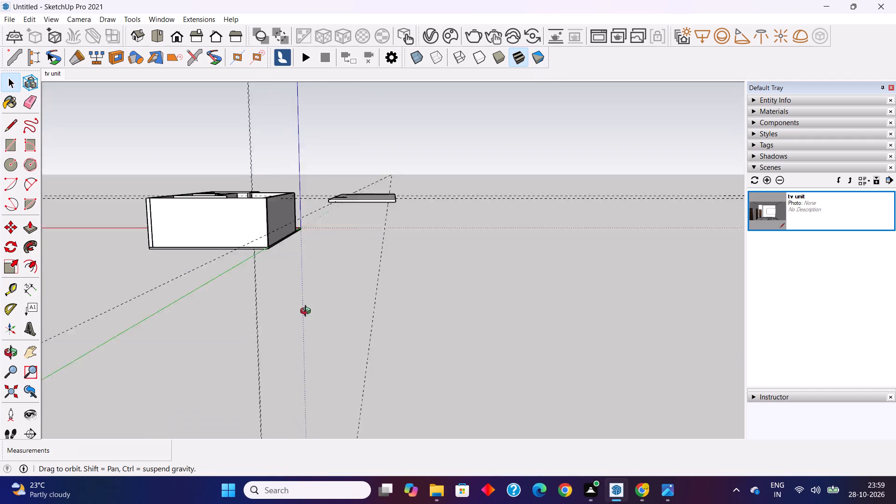
{"action": "middle_click_drag", "start_coordinate": [308, 312], "coordinate": [316, 377]}
{"action": "middle_click_drag", "start_coordinate": [343, 331], "coordinate": [179, 384]}
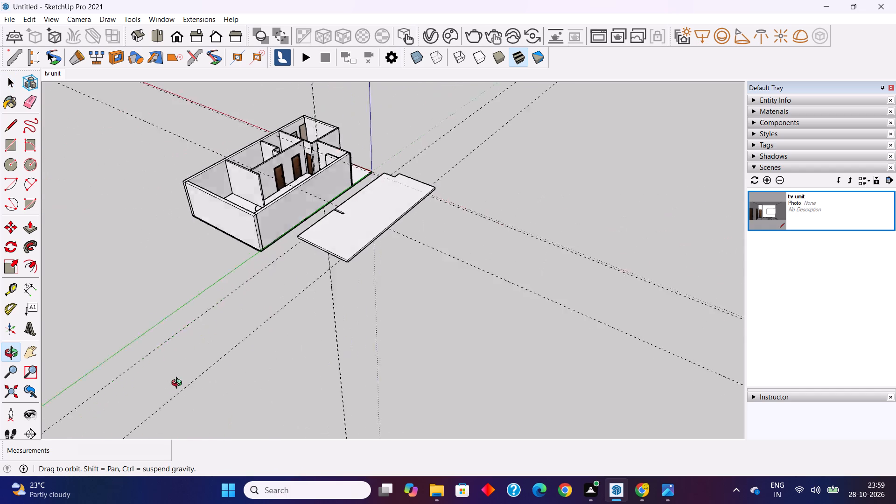
{"action": "middle_click_drag", "start_coordinate": [179, 384], "coordinate": [179, 383]}
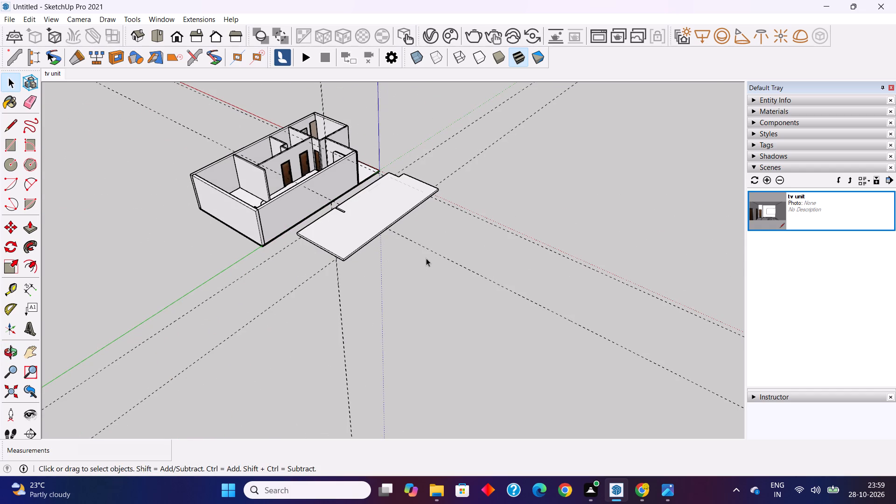
{"action": "left_click", "coordinate": [436, 254]}
{"action": "middle_click_drag", "start_coordinate": [370, 273], "coordinate": [345, 92]}
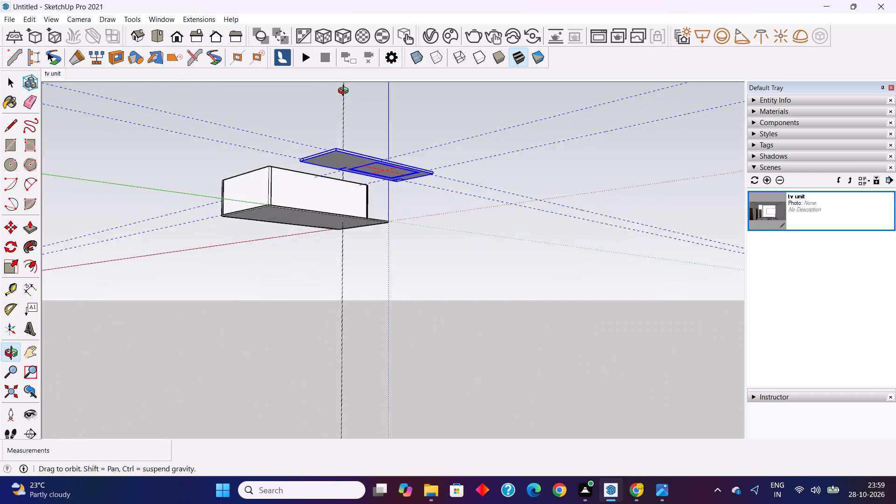
{"action": "middle_click_drag", "start_coordinate": [345, 92], "coordinate": [341, 67]}
{"action": "double_click", "coordinate": [352, 156]}
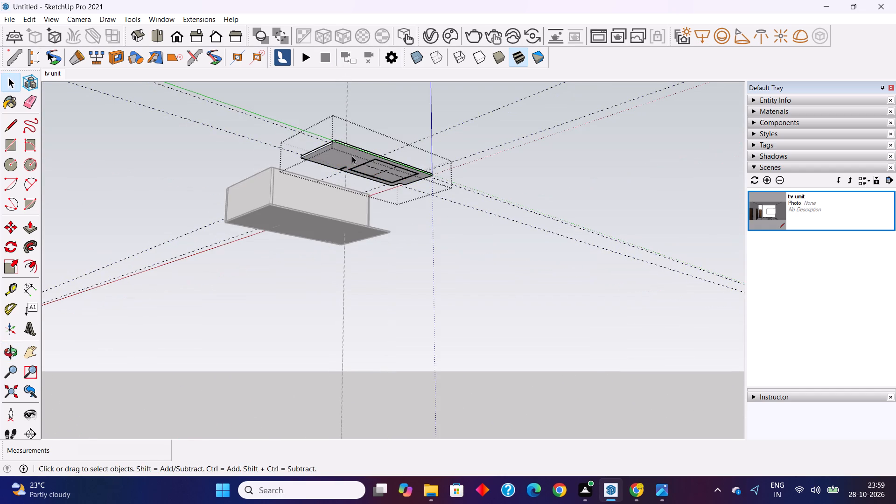
{"action": "left_click", "coordinate": [278, 124]}
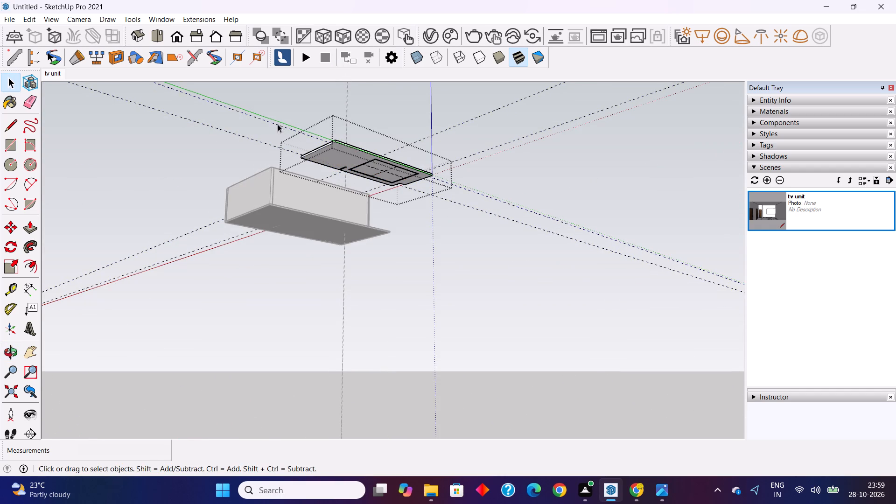
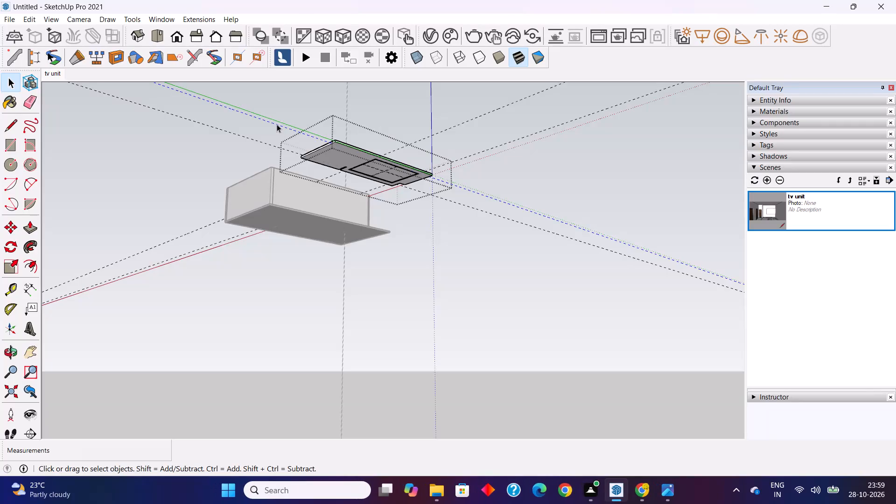
Delete the four guide lines crossing the ceiling slab and leave the slab group.
{"action": "key", "text": "Delete"}
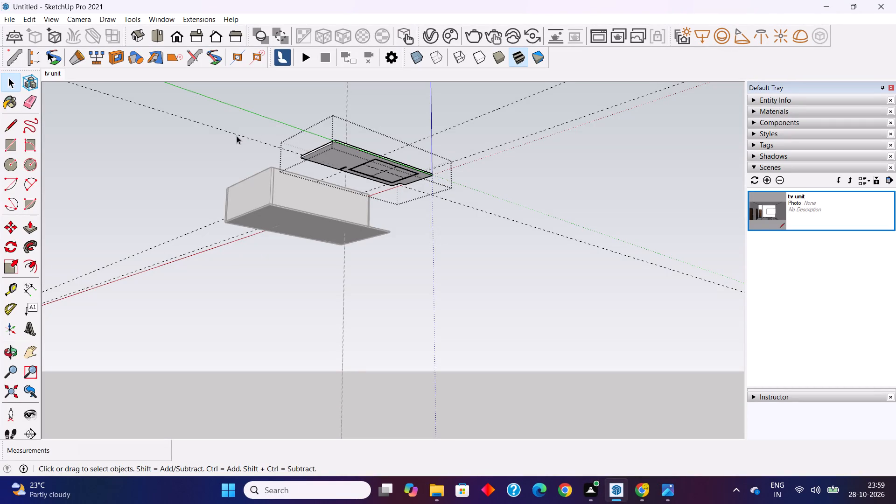
{"action": "left_click", "coordinate": [237, 136]}
{"action": "key", "text": "Delete"}
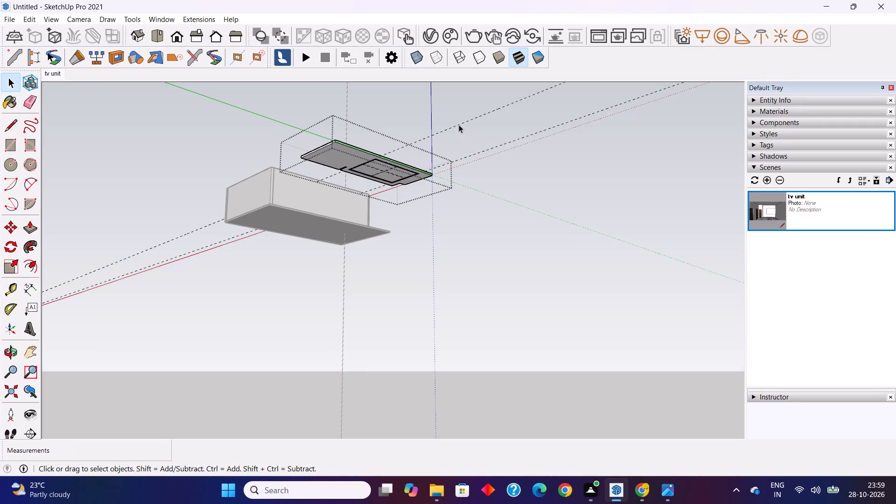
{"action": "left_click", "coordinate": [458, 125]}
{"action": "key", "text": "Delete"}
{"action": "left_click", "coordinate": [491, 149]}
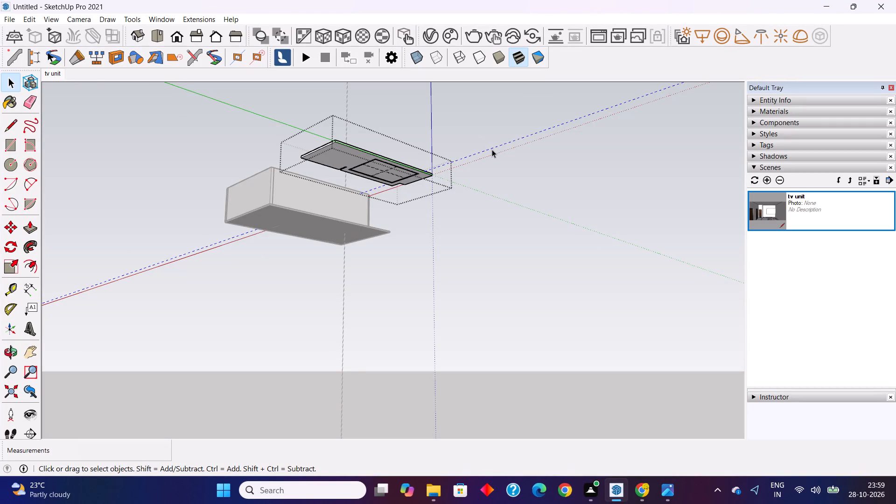
{"action": "key", "text": "Delete"}
{"action": "left_click", "coordinate": [471, 211]}
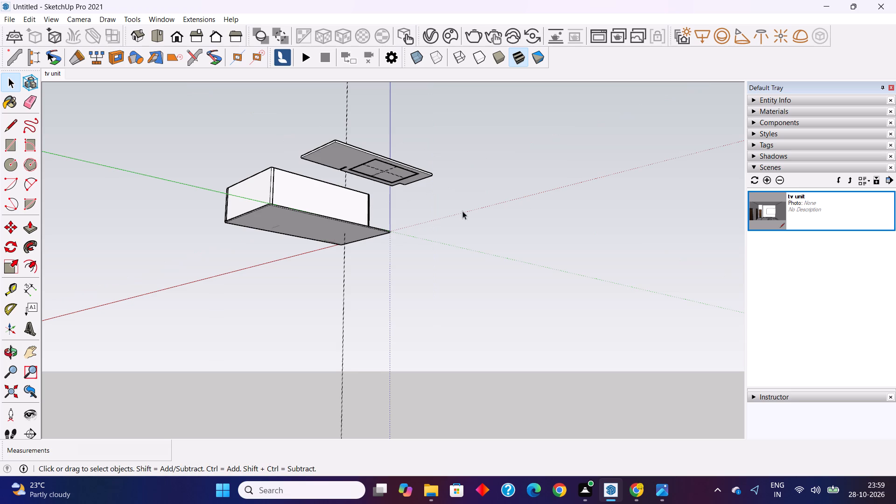
Move the ceiling slab about 26' 2" onto the house, snapping its outer corner to the top corner of the hall's walls.
{"action": "middle_click_drag", "start_coordinate": [424, 210], "coordinate": [455, 371]}
{"action": "scroll", "coordinate": [336, 294], "scroll_direction": "up", "scroll_amount": 7}
{"action": "middle_click_drag", "start_coordinate": [340, 280], "coordinate": [336, 293]}
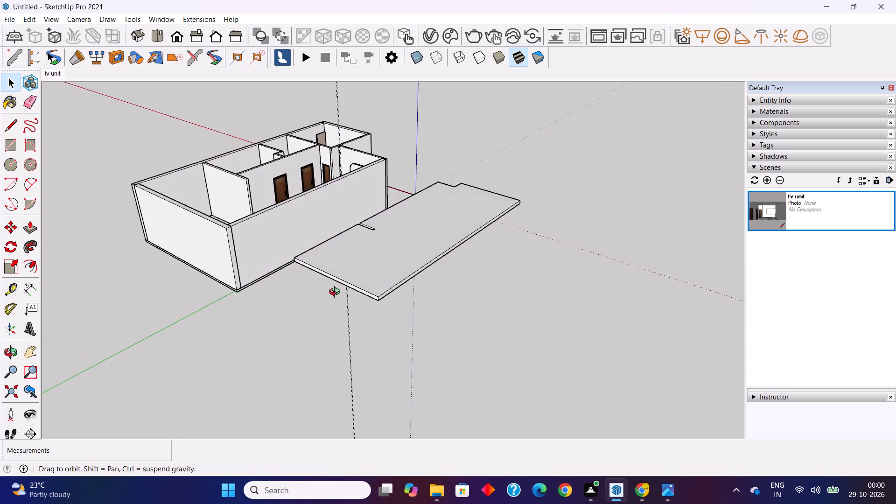
{"action": "middle_click_drag", "start_coordinate": [336, 293], "coordinate": [329, 328]}
{"action": "left_click", "coordinate": [13, 225]}
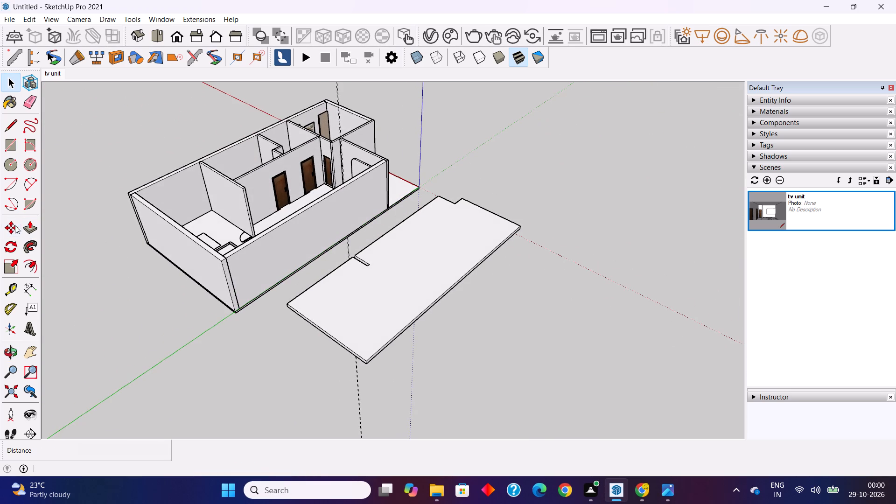
{"action": "scroll", "coordinate": [346, 346], "scroll_direction": "up", "scroll_amount": 7}
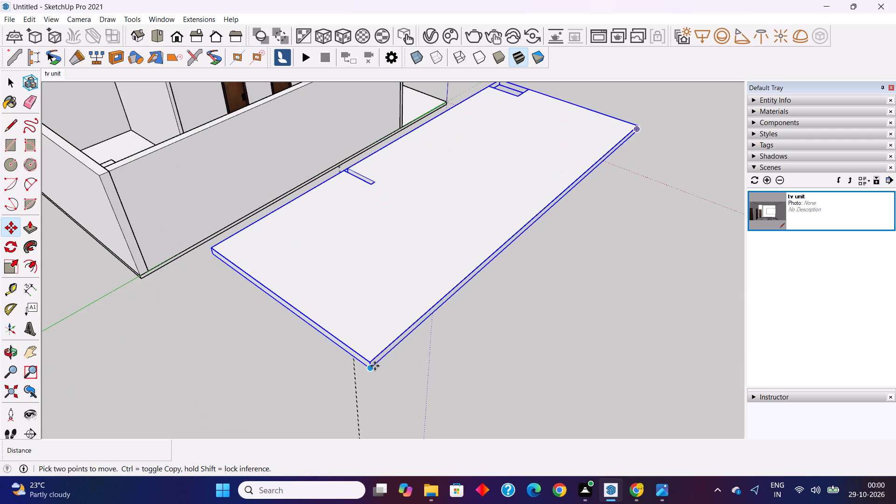
{"action": "left_click", "coordinate": [372, 364]}
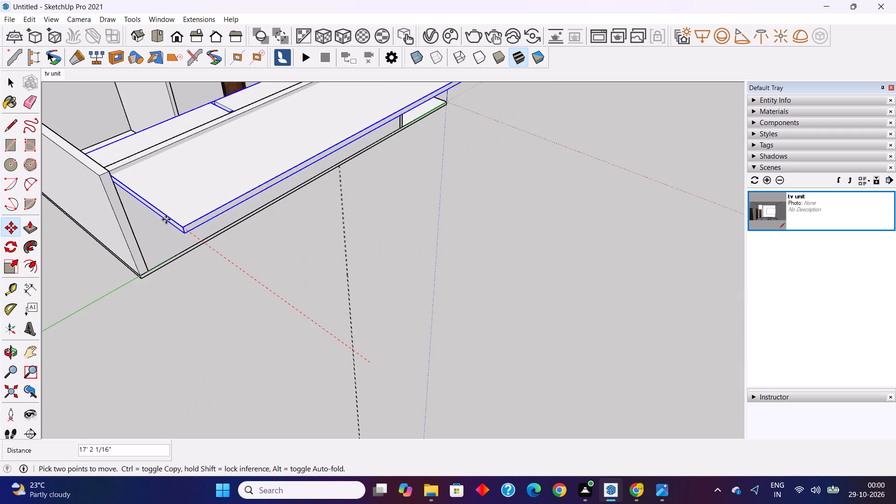
{"action": "left_click", "coordinate": [111, 178]}
Shift the ceiling slab about 9 1/16" so its notch meets the end of the partition wall, and deselect it.
{"action": "middle_click_drag", "start_coordinate": [139, 193], "coordinate": [295, 227]}
{"action": "scroll", "coordinate": [296, 227], "scroll_direction": "up", "scroll_amount": 1}
{"action": "scroll", "coordinate": [302, 218], "scroll_direction": "down", "scroll_amount": 4}
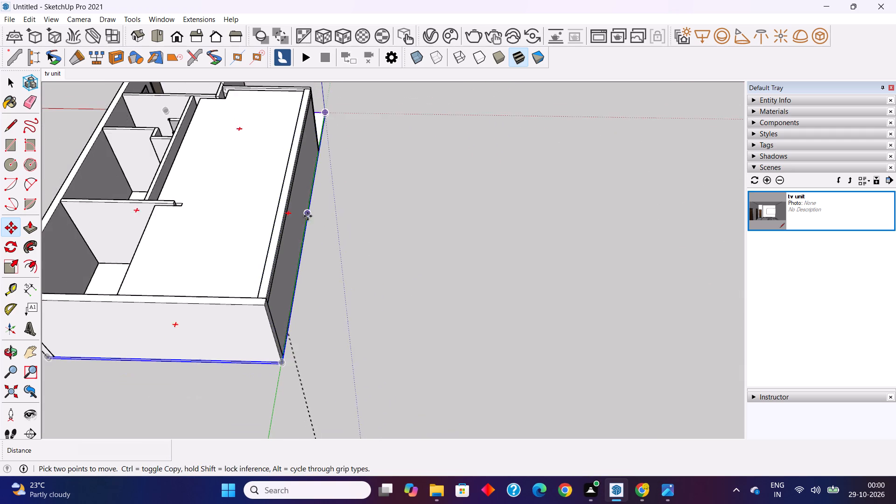
{"action": "scroll", "coordinate": [311, 214], "scroll_direction": "down", "scroll_amount": 4}
{"action": "middle_click_drag", "start_coordinate": [211, 268], "coordinate": [446, 238]}
{"action": "scroll", "coordinate": [315, 295], "scroll_direction": "up", "scroll_amount": 2}
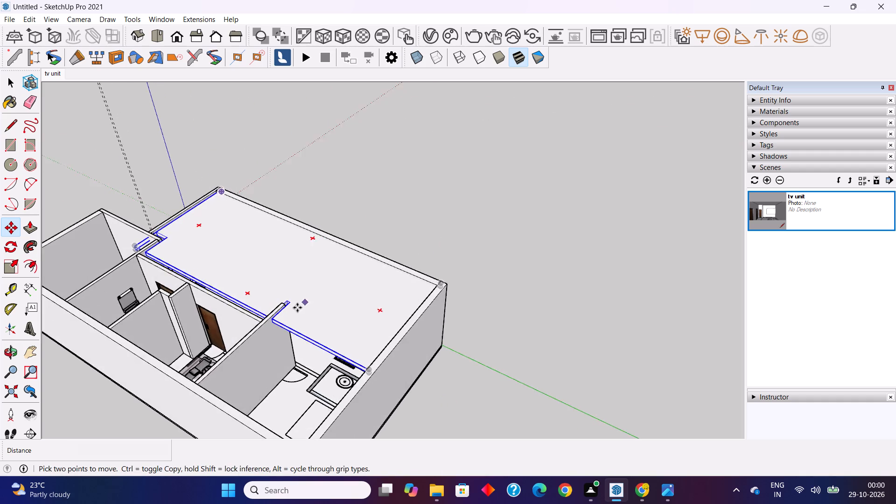
{"action": "scroll", "coordinate": [297, 308], "scroll_direction": "up", "scroll_amount": 19}
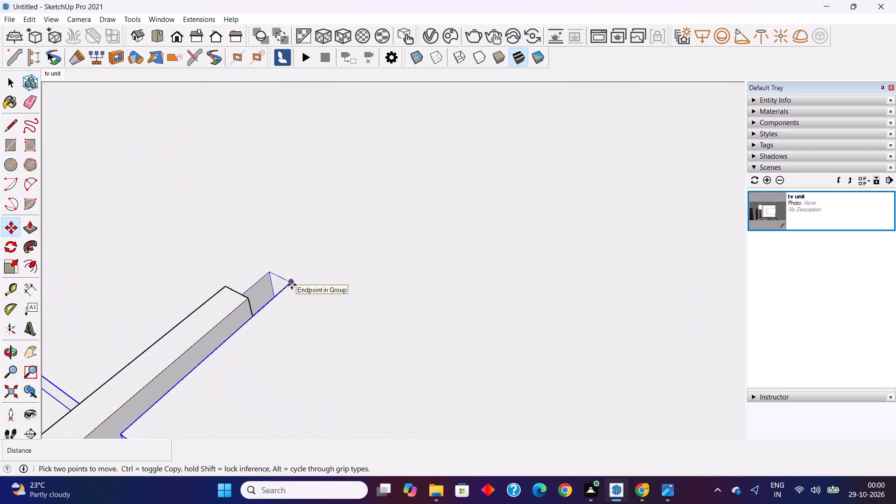
{"action": "left_click", "coordinate": [292, 280]}
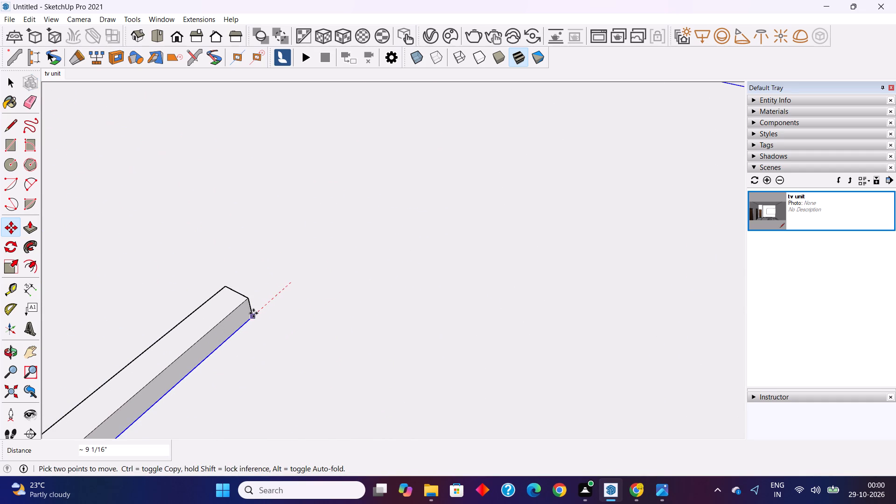
{"action": "left_click", "coordinate": [253, 314]}
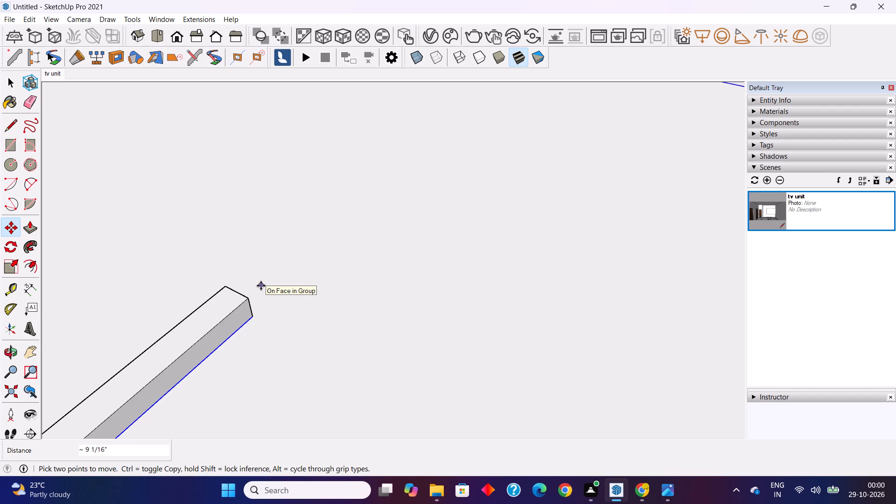
{"action": "scroll", "coordinate": [270, 310], "scroll_direction": "down", "scroll_amount": 4}
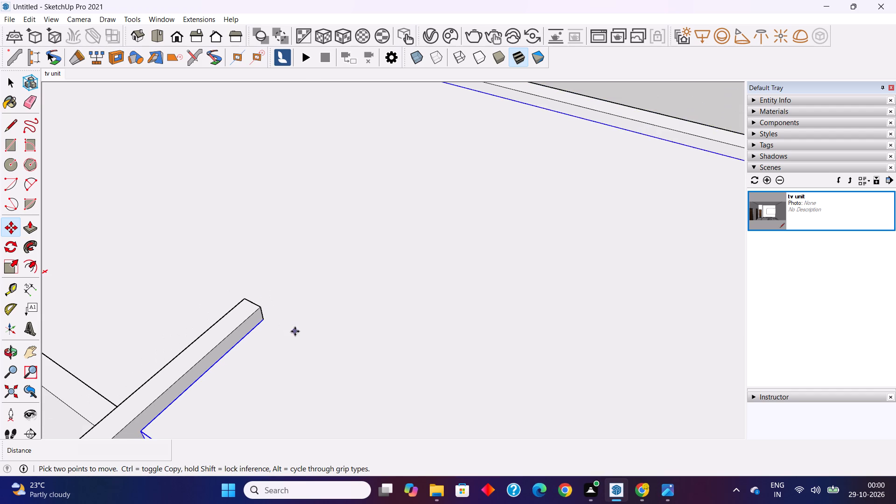
{"action": "scroll", "coordinate": [295, 331], "scroll_direction": "down", "scroll_amount": 16}
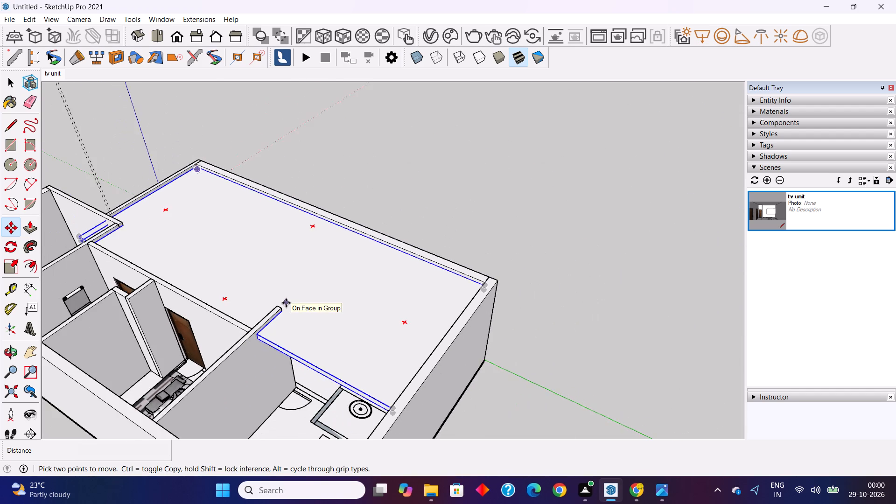
{"action": "key", "text": "space"}
{"action": "left_click", "coordinate": [458, 187]}
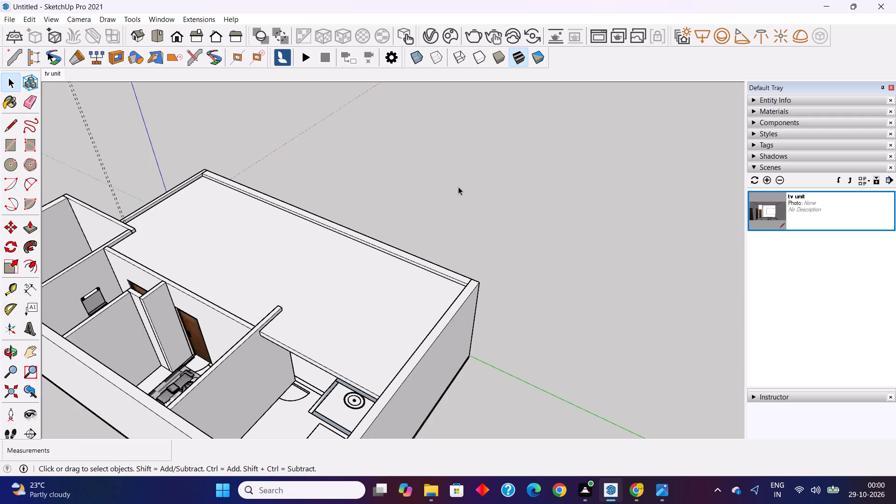
In the tv unit scene, draw a 2" by 9' 2" floor-to-ceiling rectangle between the two guides on the TV wall.
{"action": "middle_click_drag", "start_coordinate": [331, 203], "coordinate": [327, 199]}
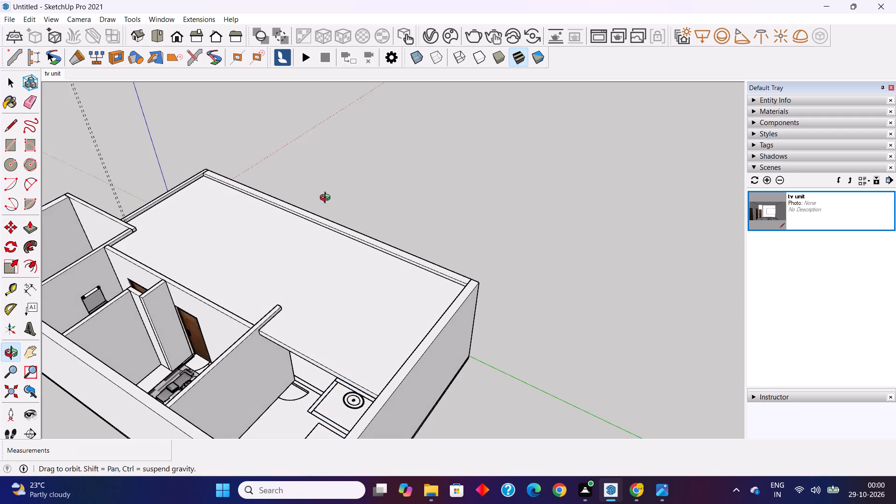
{"action": "middle_click_drag", "start_coordinate": [327, 199], "coordinate": [314, 189]}
{"action": "left_click", "coordinate": [308, 142]}
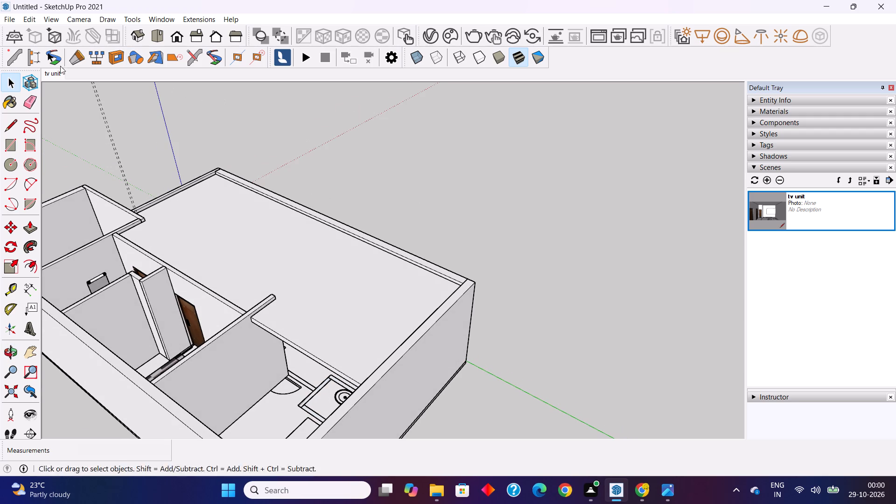
{"action": "left_click", "coordinate": [56, 73]}
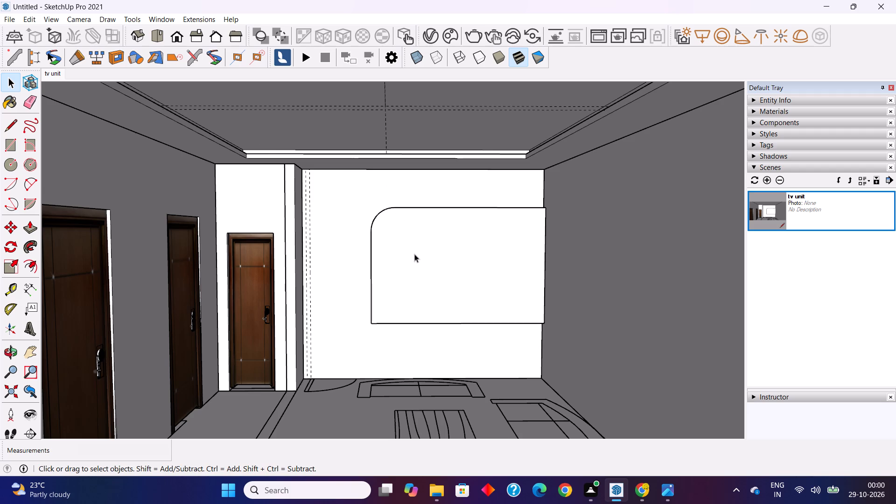
{"action": "scroll", "coordinate": [486, 300], "scroll_direction": "up", "scroll_amount": 3}
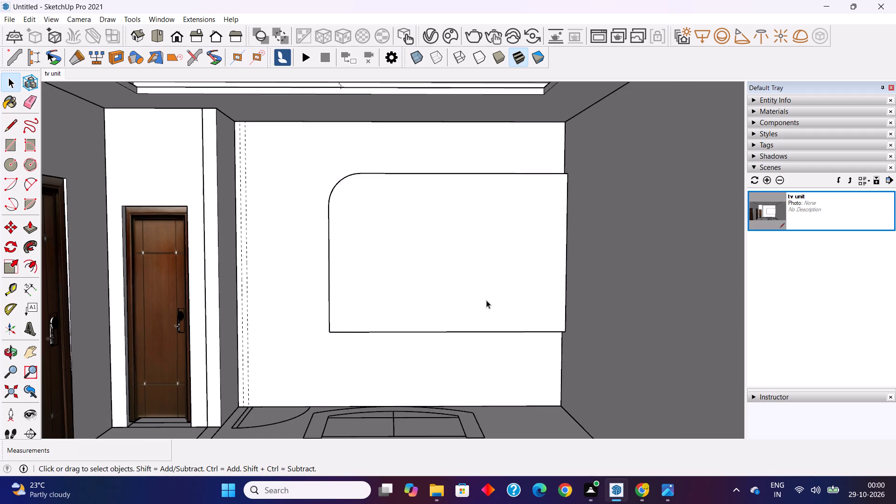
{"action": "scroll", "coordinate": [486, 300], "scroll_direction": "up", "scroll_amount": 1}
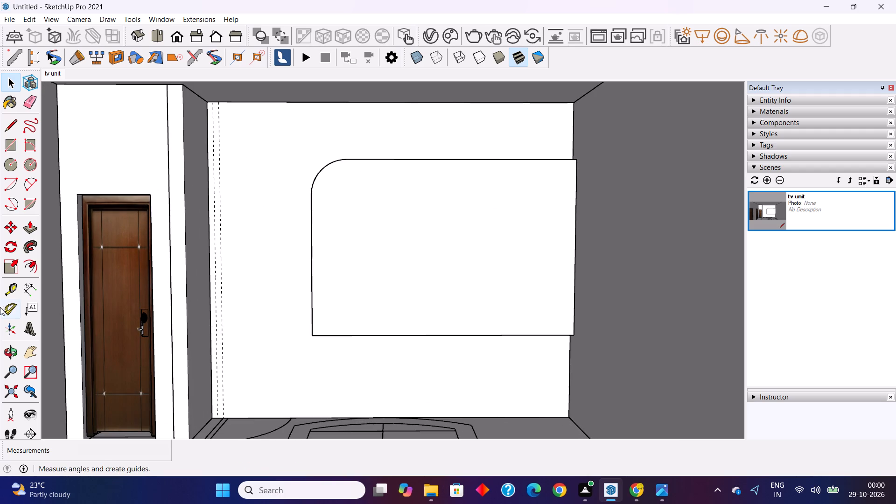
{"action": "left_click", "coordinate": [12, 146]}
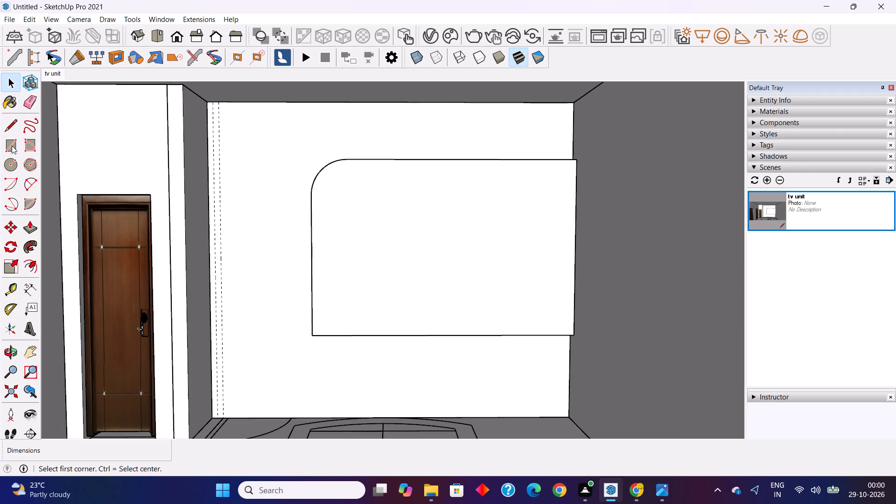
{"action": "scroll", "coordinate": [214, 415], "scroll_direction": "up", "scroll_amount": 6}
{"action": "left_click", "coordinate": [220, 419]}
{"action": "scroll", "coordinate": [220, 419], "scroll_direction": "down", "scroll_amount": 3}
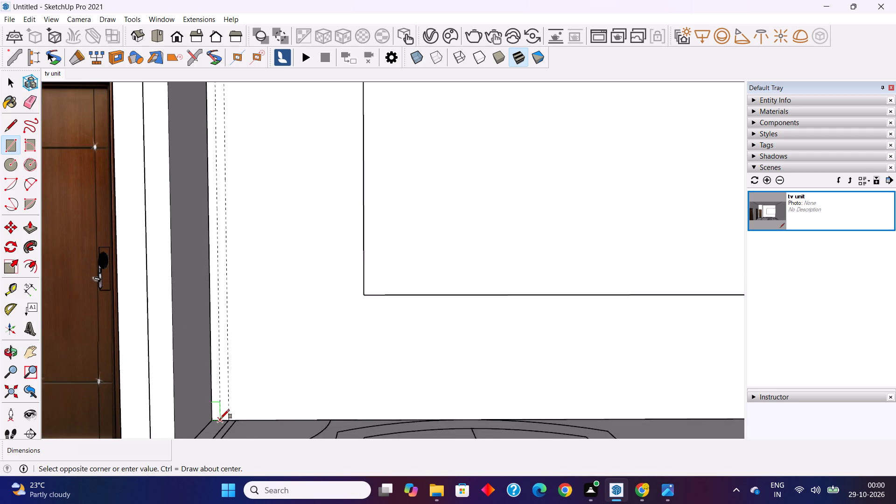
{"action": "scroll", "coordinate": [221, 419], "scroll_direction": "down", "scroll_amount": 4}
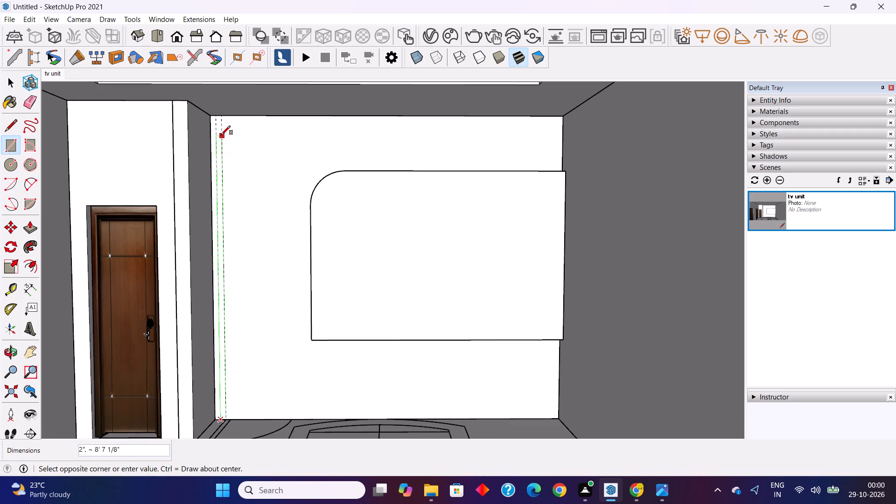
{"action": "left_click", "coordinate": [223, 114]}
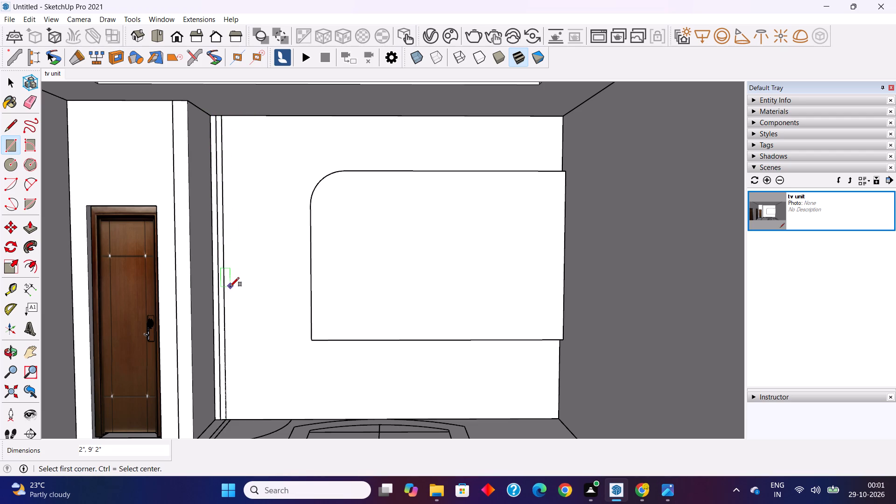
{"action": "key", "text": "space"}
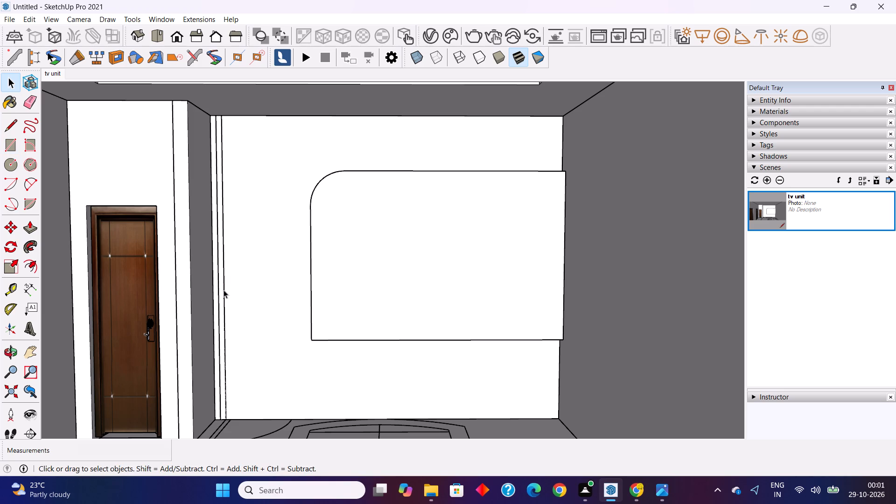
Make the narrow vertical rectangle on the TV wall a component, keeping the default definition name.
{"action": "double_click", "coordinate": [222, 290]}
{"action": "right_click", "coordinate": [222, 290]}
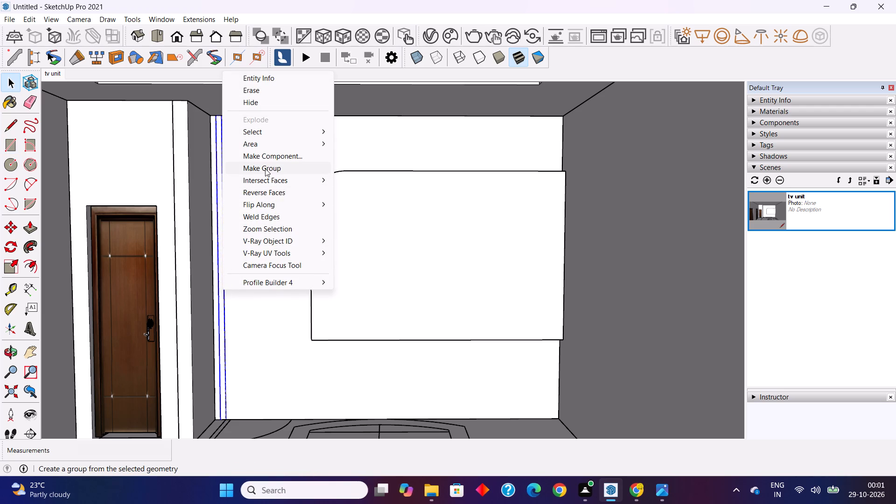
{"action": "left_click", "coordinate": [266, 155]}
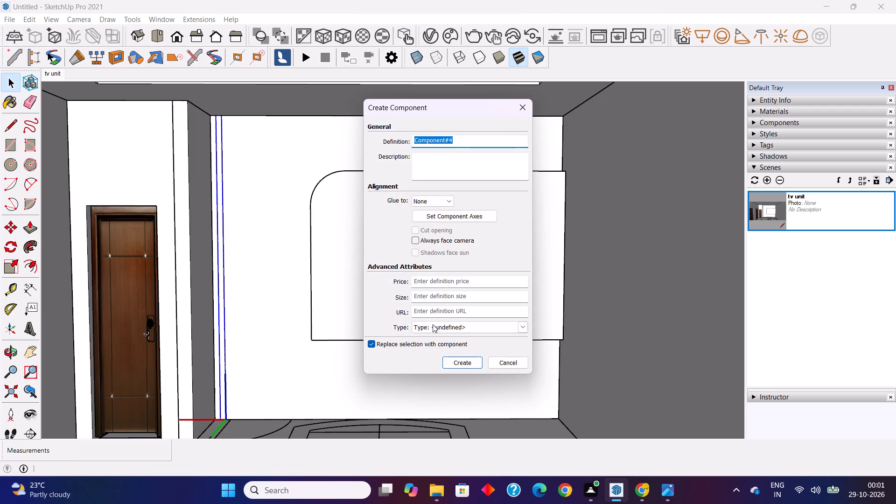
{"action": "left_click", "coordinate": [464, 365]}
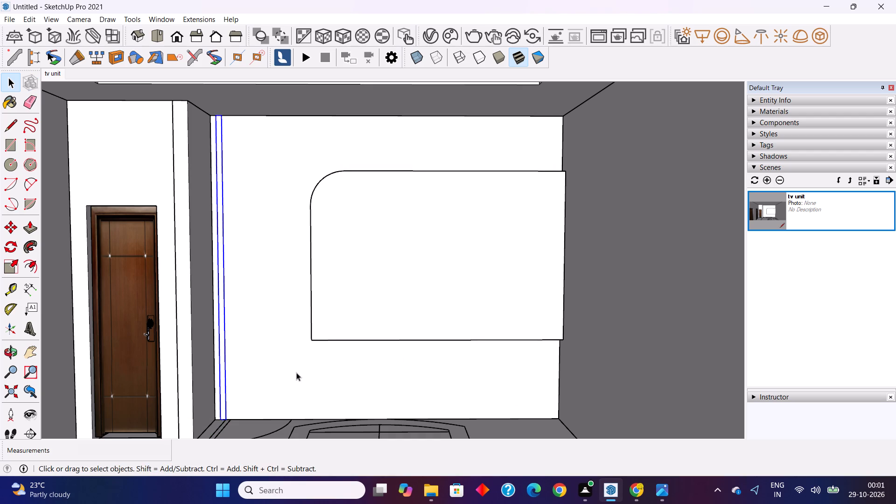
Open the narrow strip component on the TV wall for editing and extrude its face 2" out from the wall.
{"action": "scroll", "coordinate": [216, 415], "scroll_direction": "up", "scroll_amount": 6}
{"action": "scroll", "coordinate": [215, 371], "scroll_direction": "up", "scroll_amount": 3}
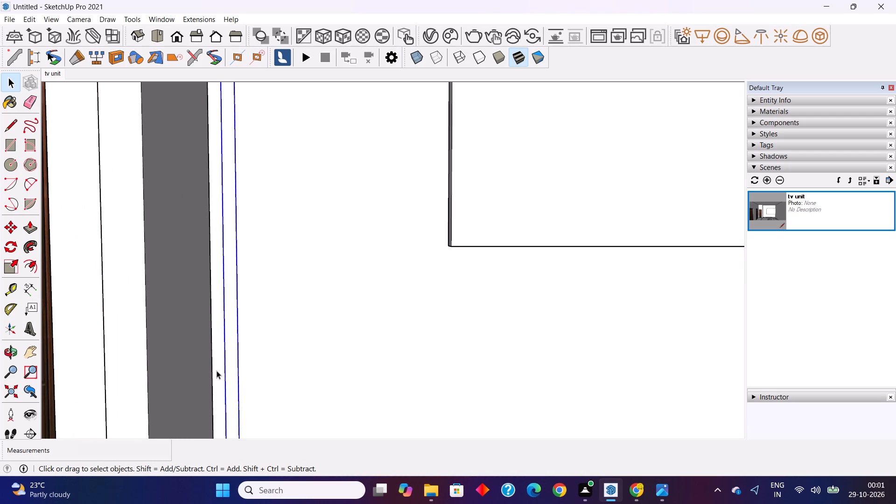
{"action": "scroll", "coordinate": [217, 370], "scroll_direction": "up", "scroll_amount": 3}
{"action": "middle_click_drag", "start_coordinate": [239, 358], "coordinate": [150, 392]}
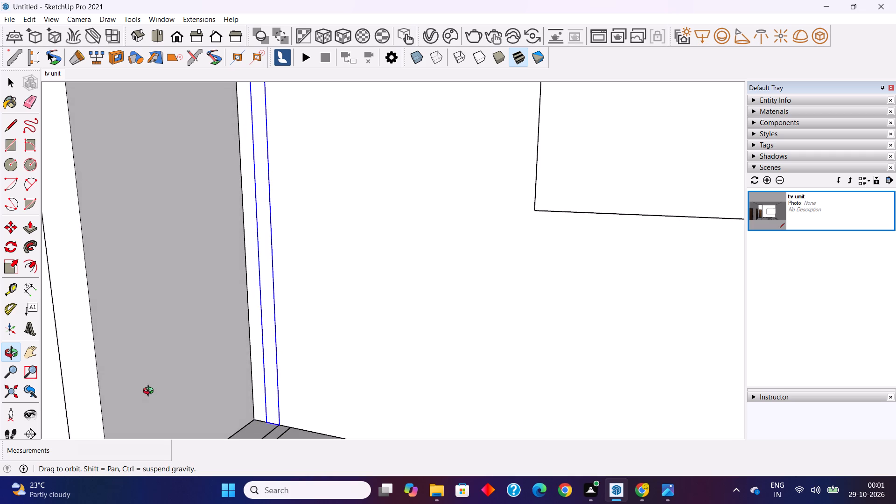
{"action": "middle_click_drag", "start_coordinate": [150, 392], "coordinate": [151, 395]}
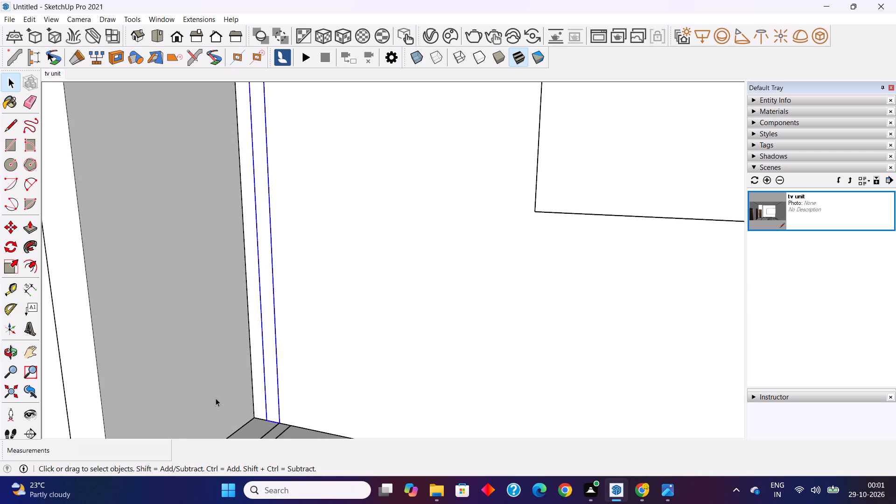
{"action": "double_click", "coordinate": [274, 387]}
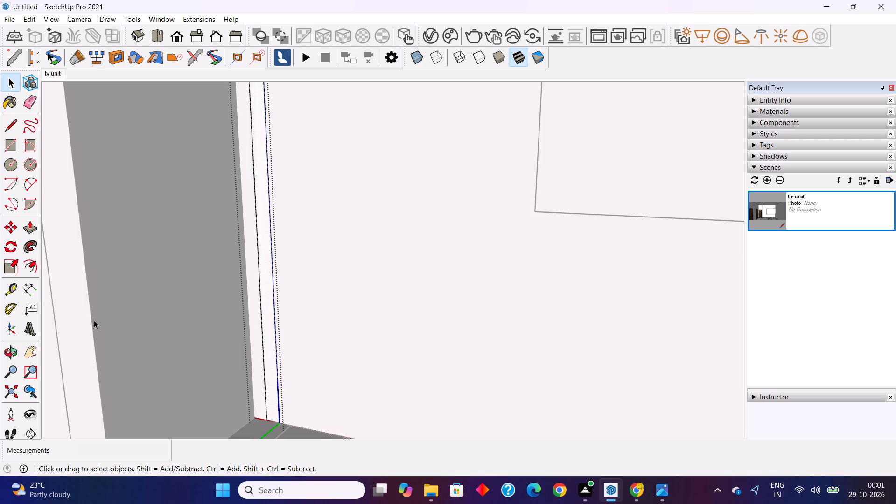
{"action": "left_click", "coordinate": [31, 229]}
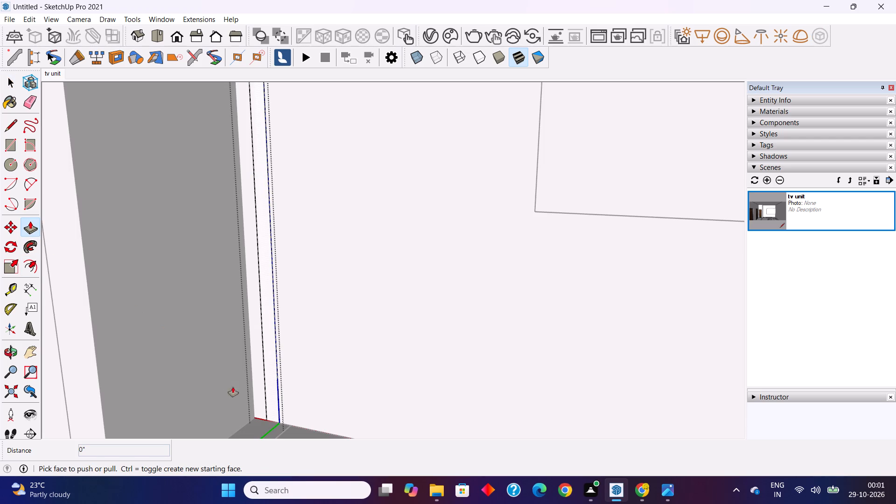
{"action": "left_click", "coordinate": [272, 405]}
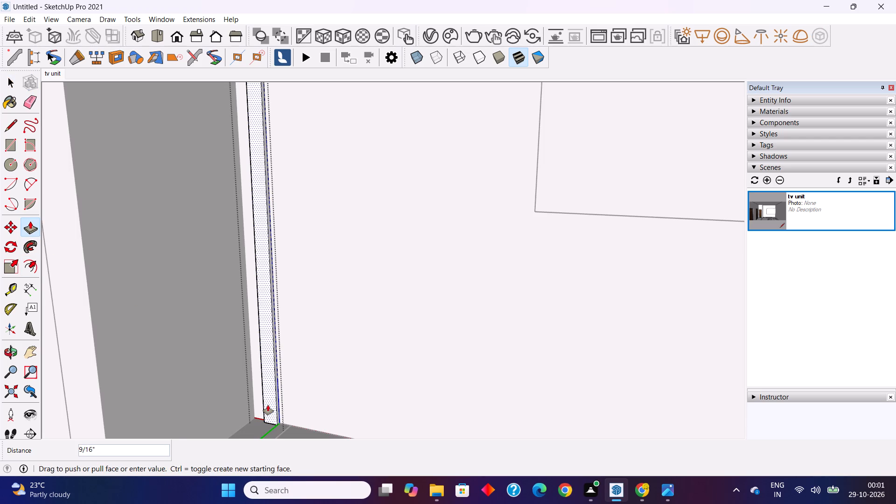
{"action": "key", "text": "2"}
{"action": "key", "text": "shift+quotedbl"}
{"action": "key", "text": "Return"}
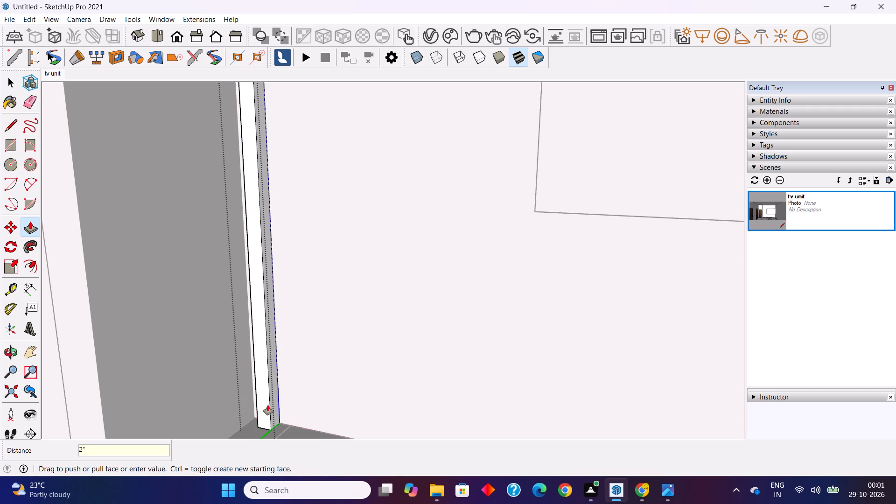
{"action": "key", "text": "space"}
{"action": "left_click", "coordinate": [328, 389]}
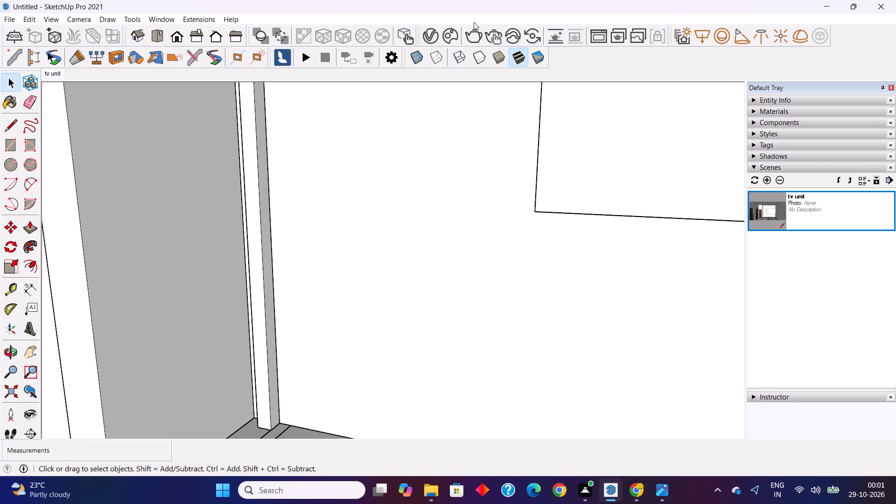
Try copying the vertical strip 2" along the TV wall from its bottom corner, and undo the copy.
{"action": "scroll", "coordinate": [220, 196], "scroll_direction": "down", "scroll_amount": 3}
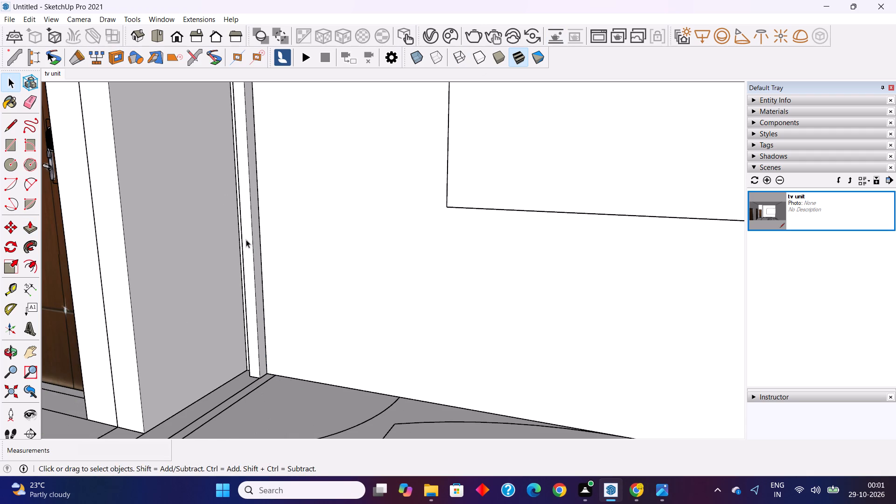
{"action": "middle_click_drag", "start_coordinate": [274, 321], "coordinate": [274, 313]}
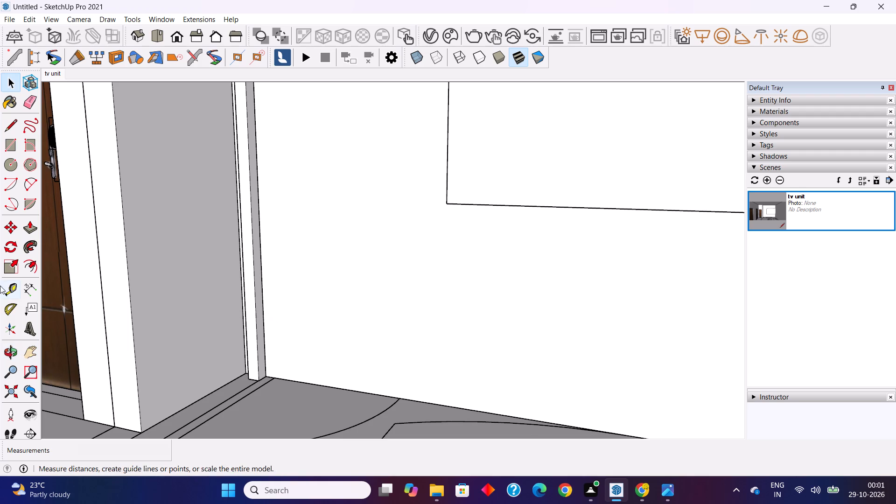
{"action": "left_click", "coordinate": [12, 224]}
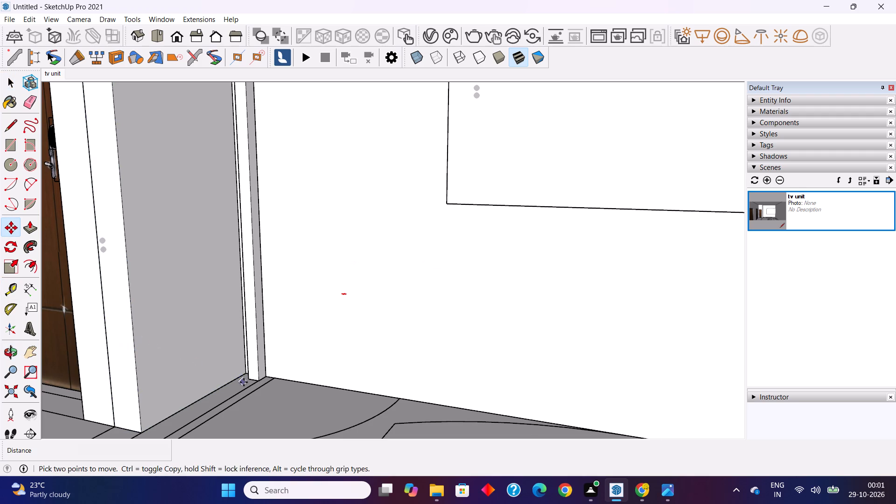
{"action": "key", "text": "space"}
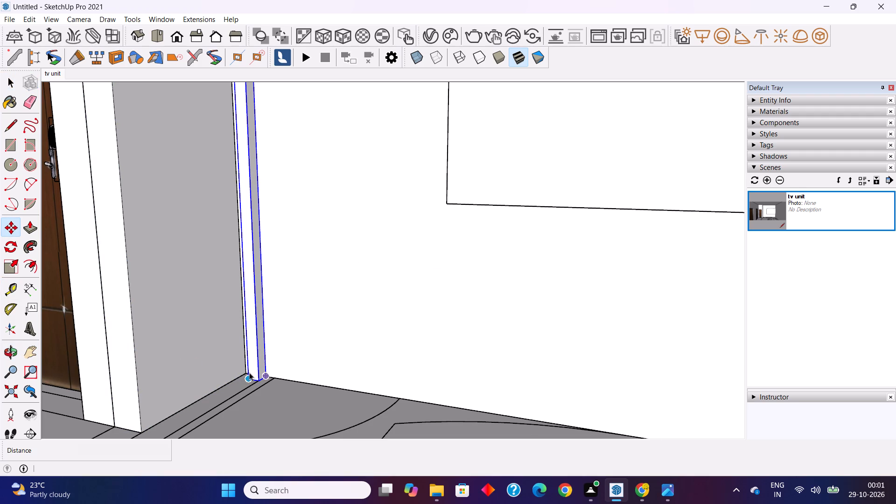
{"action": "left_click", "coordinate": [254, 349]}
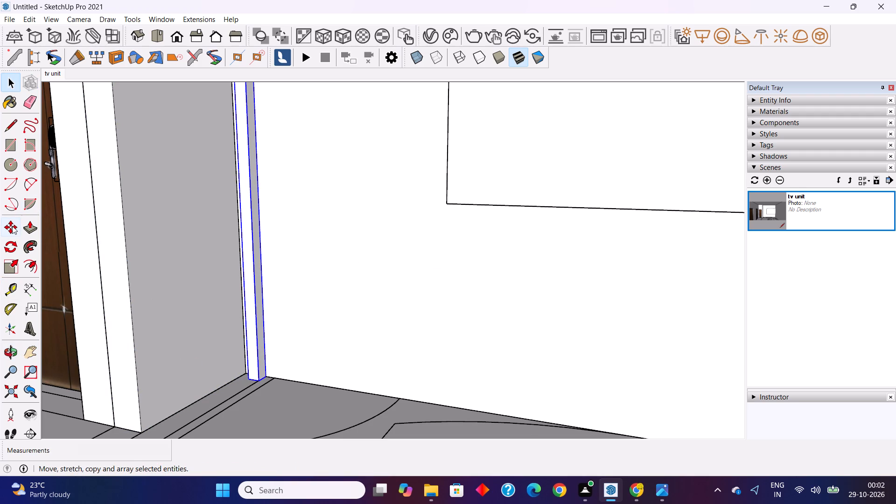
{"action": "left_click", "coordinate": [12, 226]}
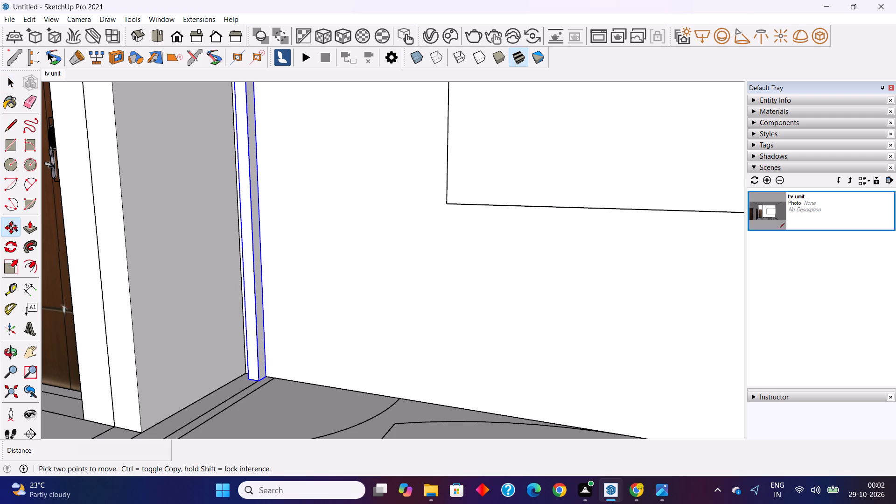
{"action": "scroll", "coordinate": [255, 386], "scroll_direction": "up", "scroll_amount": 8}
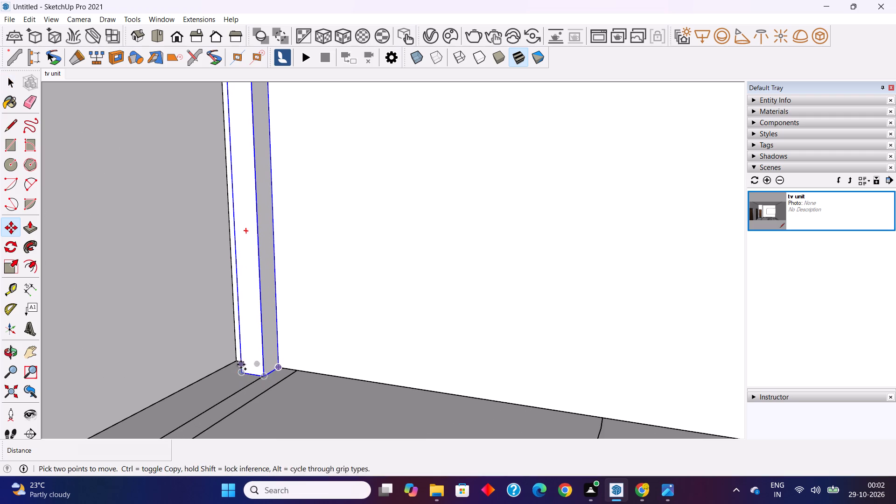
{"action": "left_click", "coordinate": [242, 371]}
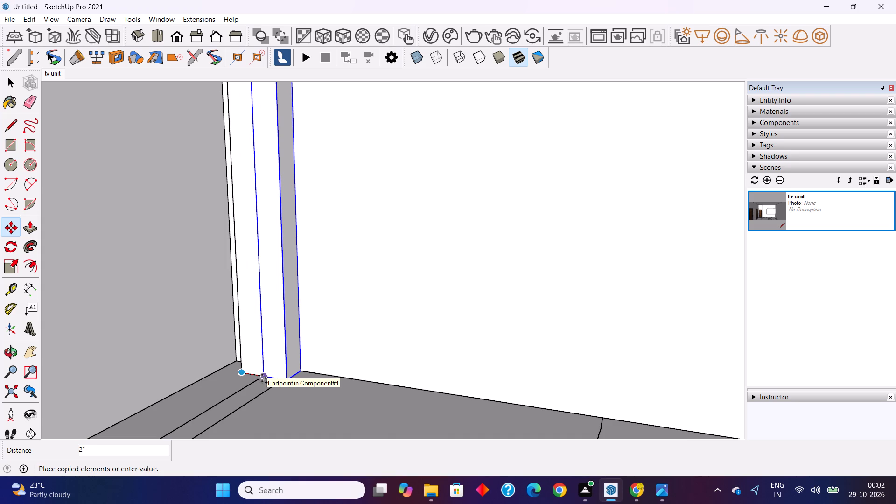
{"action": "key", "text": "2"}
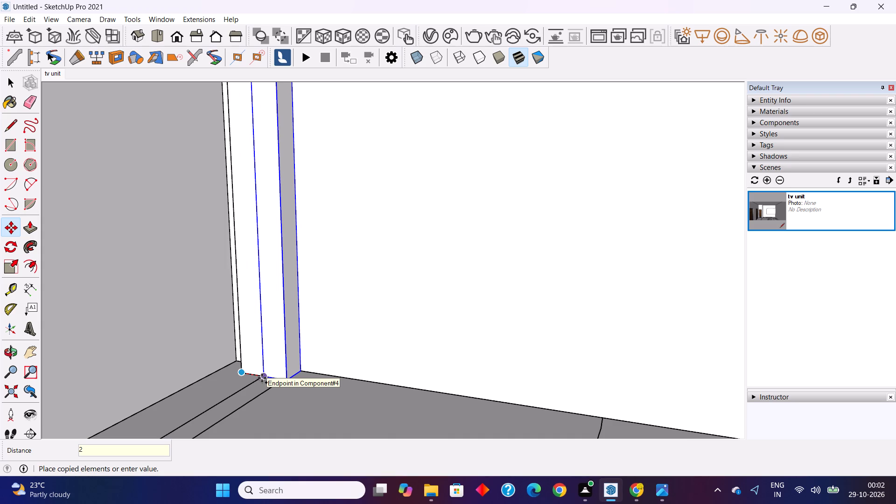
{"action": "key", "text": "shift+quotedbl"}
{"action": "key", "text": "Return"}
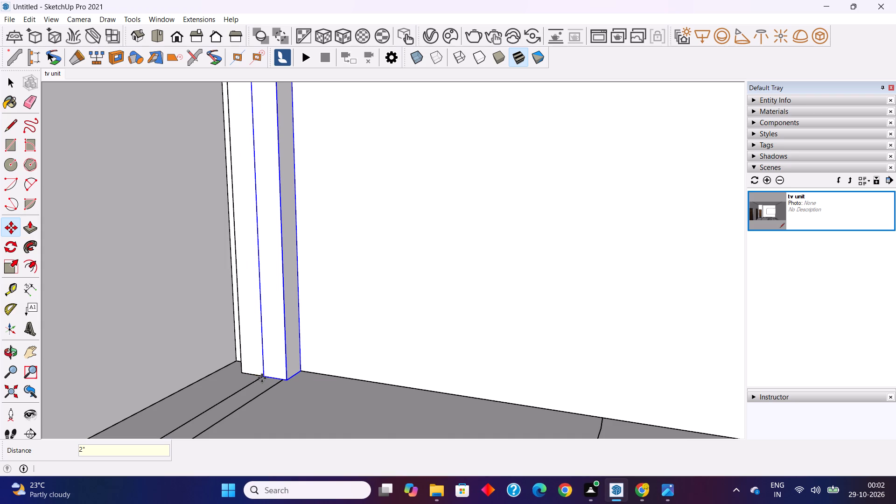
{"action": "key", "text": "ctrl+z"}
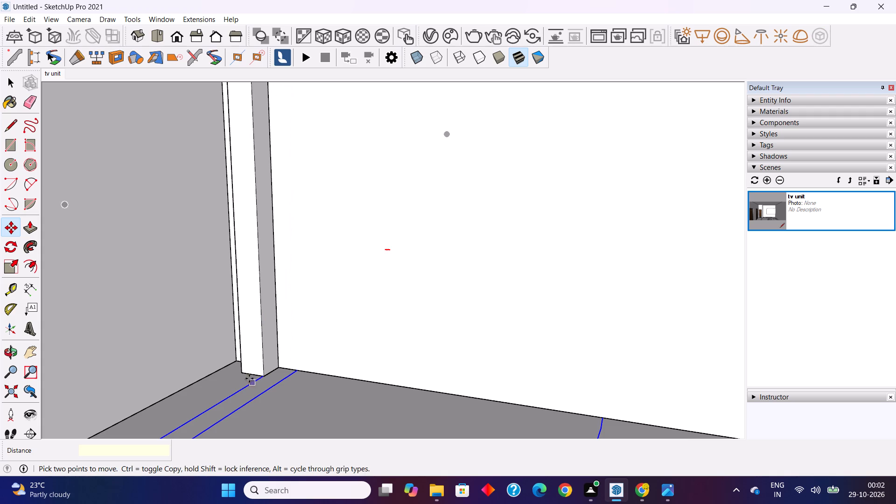
Copy the vertical strip 4" along the TV wall and array it x10 at that spacing.
{"action": "left_click", "coordinate": [240, 371]}
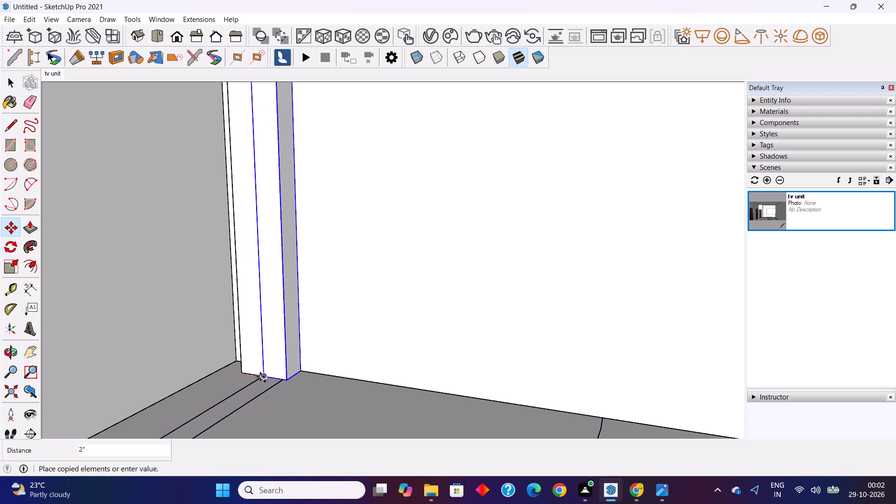
{"action": "key", "text": "4"}
{"action": "key", "text": "shift+quotedbl"}
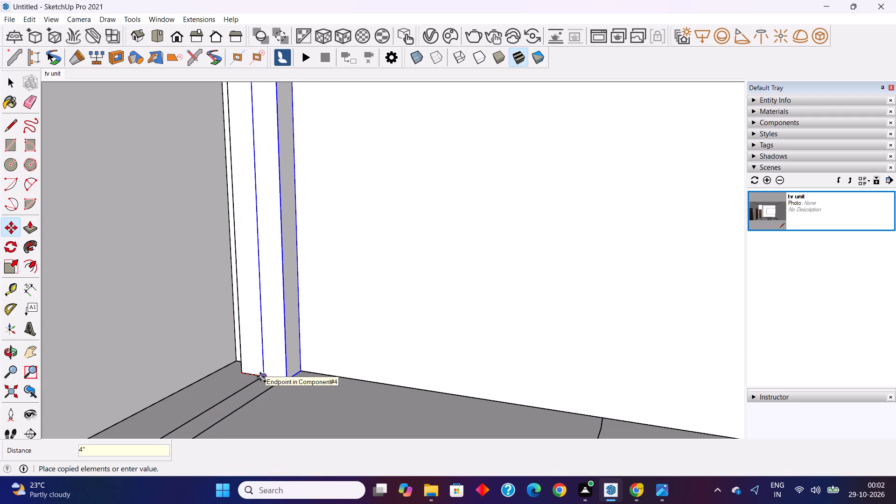
{"action": "key", "text": "Return"}
{"action": "key", "text": "x"}
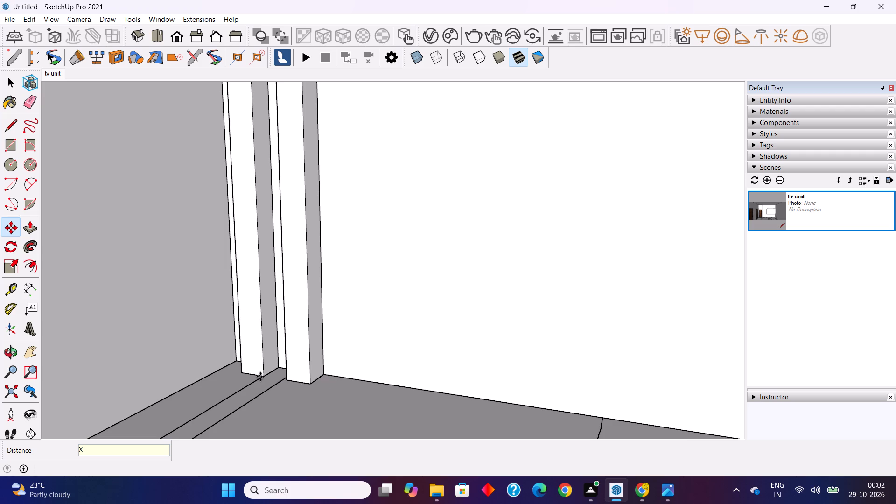
{"action": "type", "text": "10"}
{"action": "key", "text": "Return"}
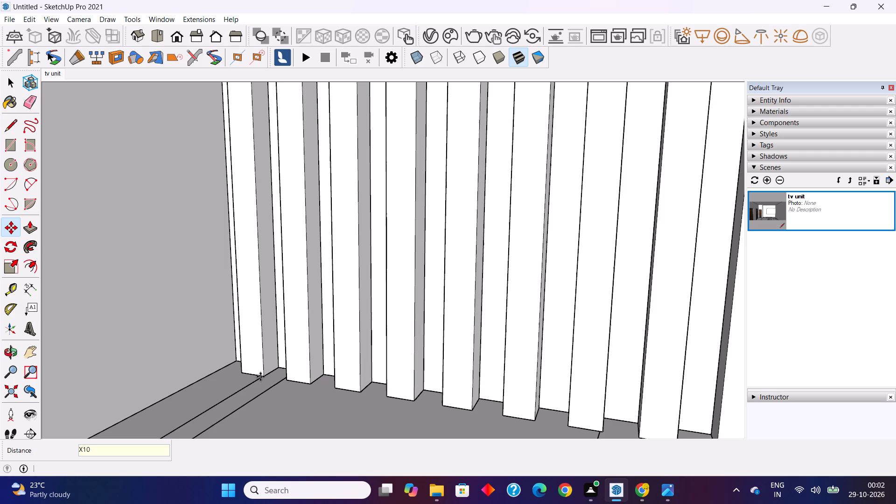
In the tv unit scene, delete the last two strips of the array, which overlap the rounded TV panel.
{"action": "scroll", "coordinate": [203, 275], "scroll_direction": "down", "scroll_amount": 4}
{"action": "scroll", "coordinate": [245, 325], "scroll_direction": "down", "scroll_amount": 5}
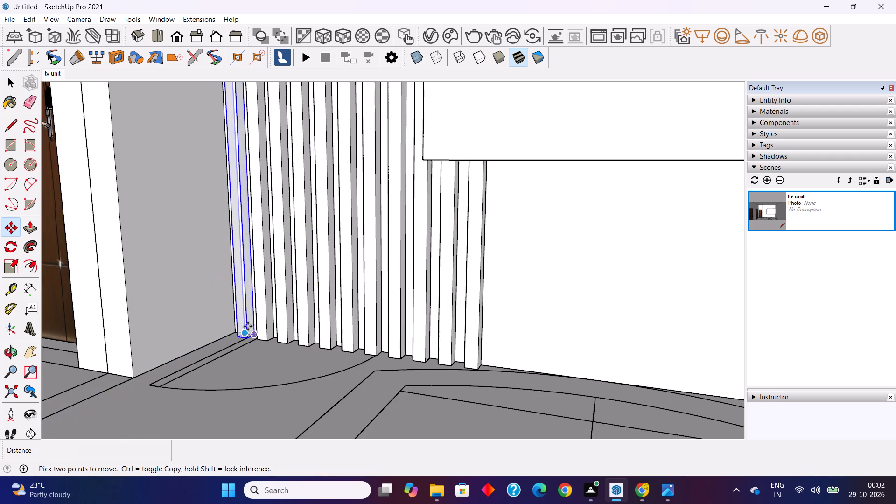
{"action": "scroll", "coordinate": [248, 326], "scroll_direction": "down", "scroll_amount": 3}
{"action": "scroll", "coordinate": [299, 365], "scroll_direction": "down", "scroll_amount": 3}
{"action": "middle_click_drag", "start_coordinate": [335, 357], "coordinate": [359, 362]}
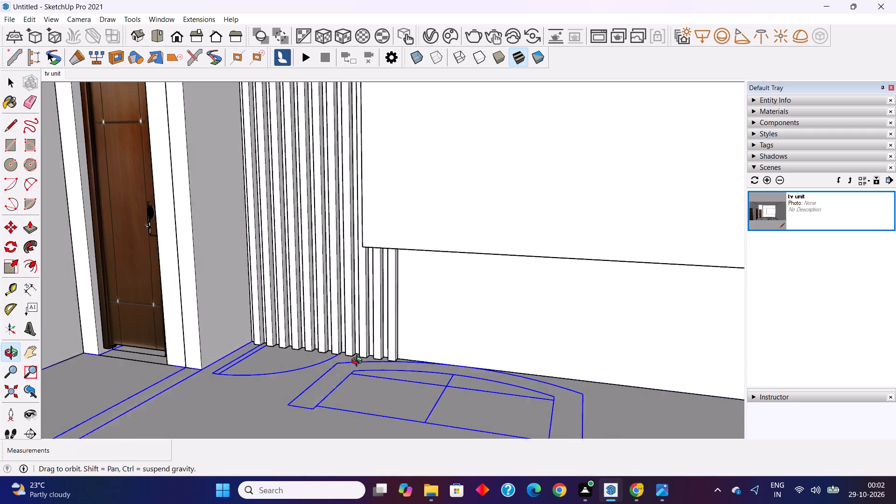
{"action": "middle_click_drag", "start_coordinate": [359, 362], "coordinate": [383, 364]}
{"action": "scroll", "coordinate": [297, 370], "scroll_direction": "down", "scroll_amount": 7}
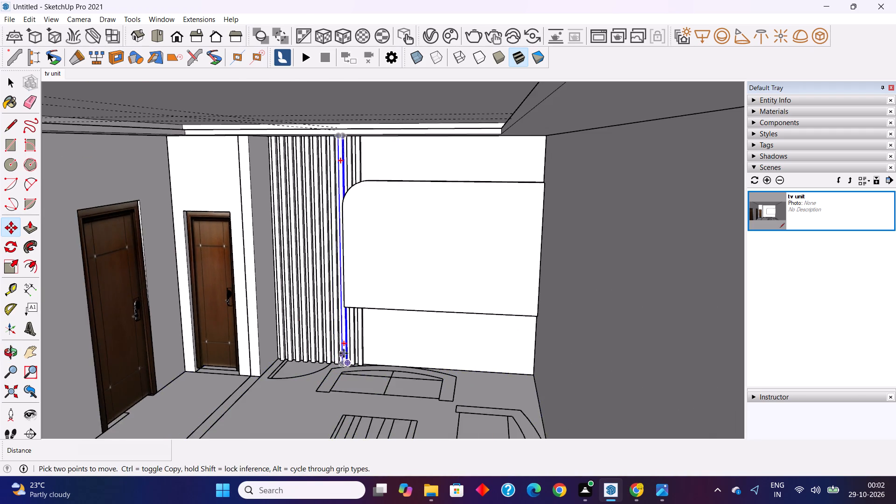
{"action": "scroll", "coordinate": [348, 351], "scroll_direction": "down", "scroll_amount": 1}
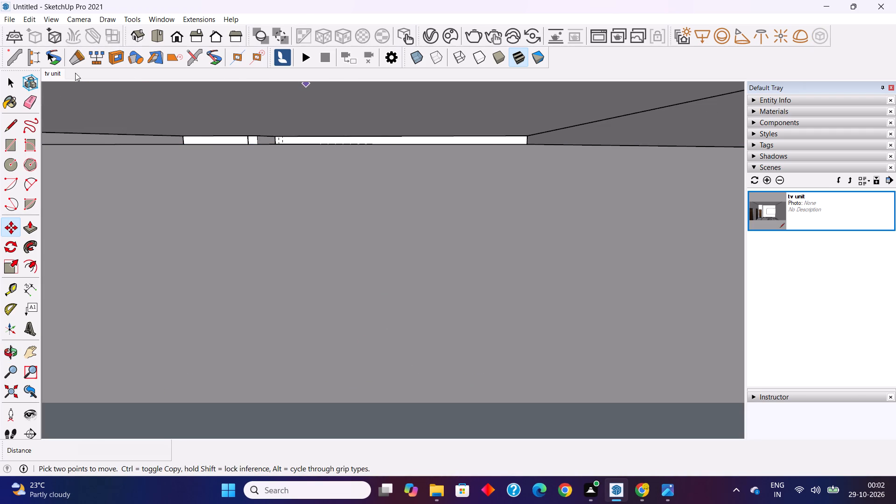
{"action": "left_click", "coordinate": [55, 74]}
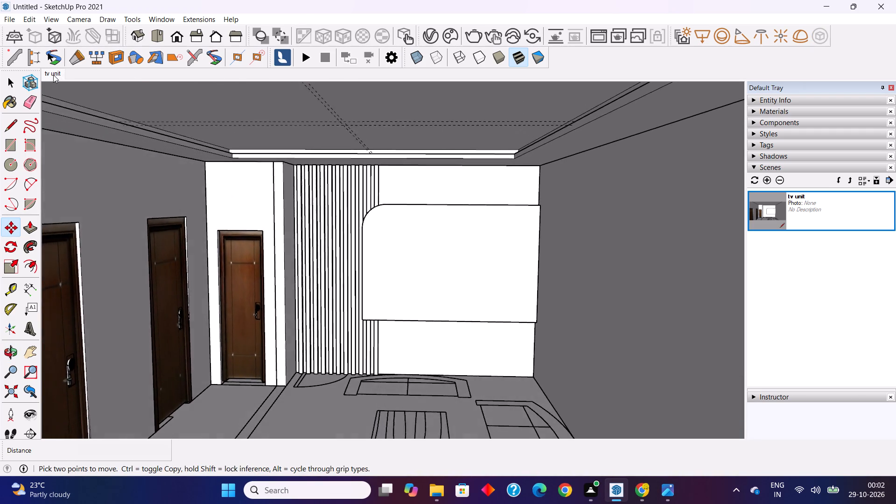
{"action": "scroll", "coordinate": [469, 259], "scroll_direction": "up", "scroll_amount": 2}
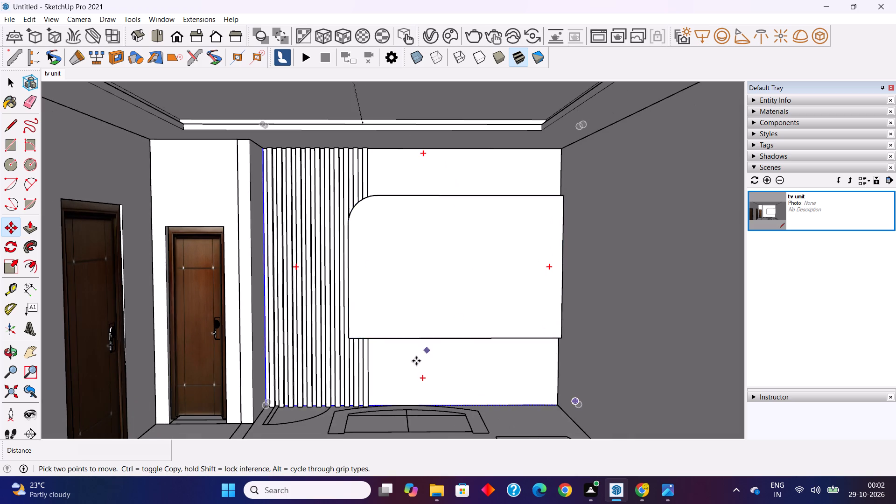
{"action": "scroll", "coordinate": [385, 379], "scroll_direction": "up", "scroll_amount": 3}
{"action": "key", "text": "space"}
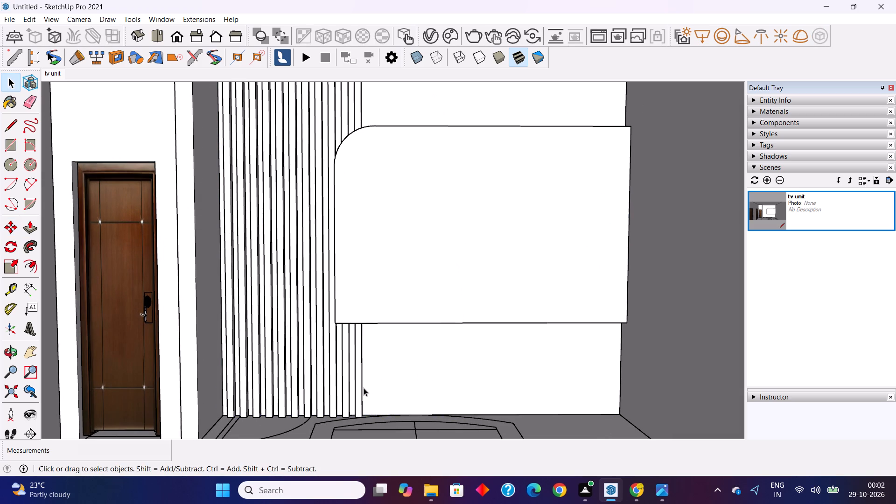
{"action": "left_click", "coordinate": [364, 388]}
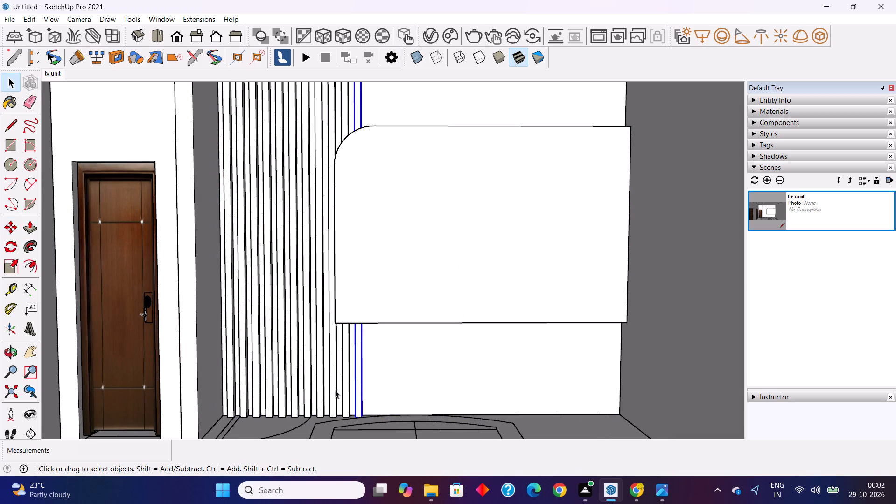
{"action": "key", "text": "Delete"}
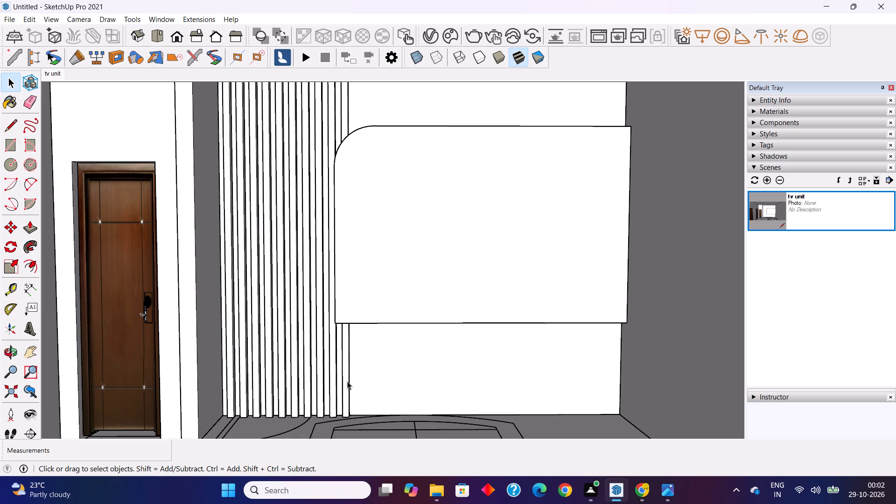
{"action": "left_click", "coordinate": [347, 381]}
{"action": "key", "text": "Delete"}
{"action": "scroll", "coordinate": [350, 318], "scroll_direction": "down", "scroll_amount": 5}
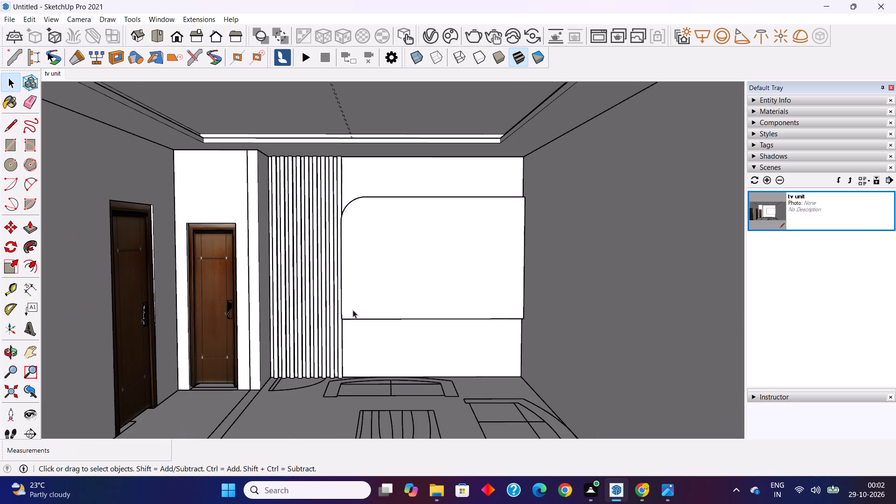
{"action": "scroll", "coordinate": [546, 280], "scroll_direction": "up", "scroll_amount": 3}
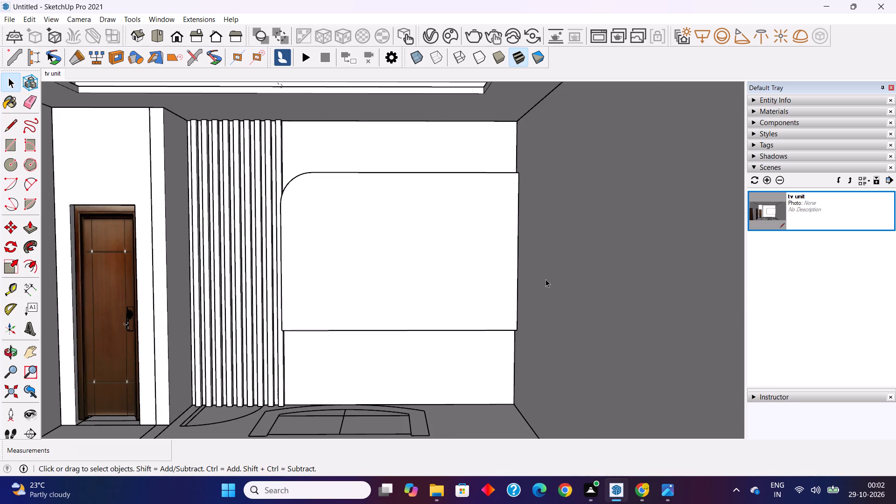
Compare the hall's TV wall with the tv unit.png reference image in Photos.
{"action": "scroll", "coordinate": [546, 279], "scroll_direction": "up", "scroll_amount": 1}
{"action": "scroll", "coordinate": [546, 279], "scroll_direction": "down", "scroll_amount": 1}
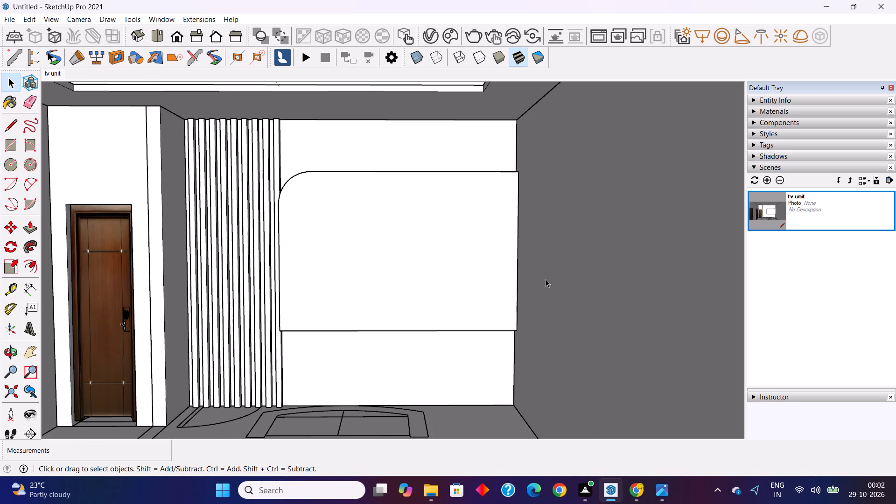
{"action": "left_click", "coordinate": [664, 490]}
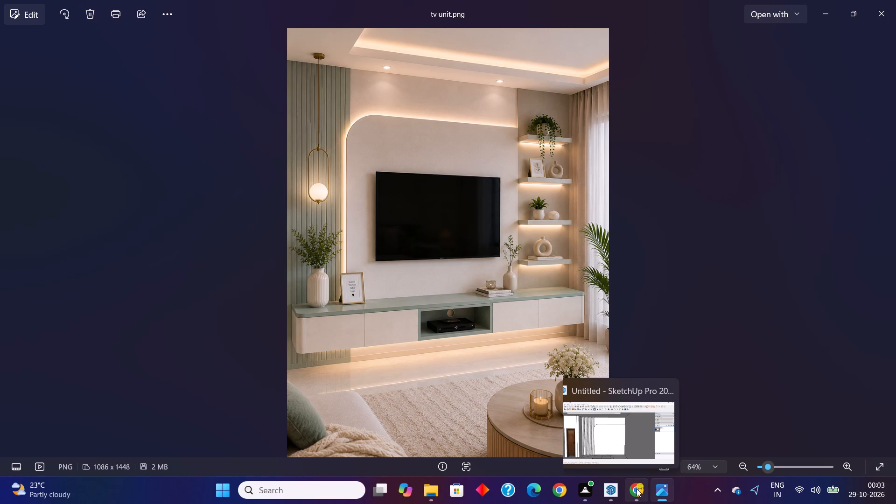
{"action": "left_click", "coordinate": [616, 493]}
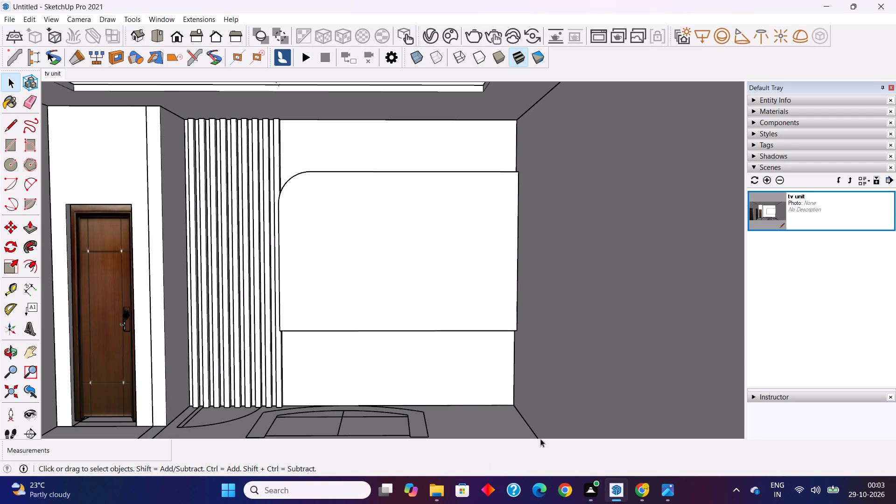
{"action": "left_click", "coordinate": [672, 490]}
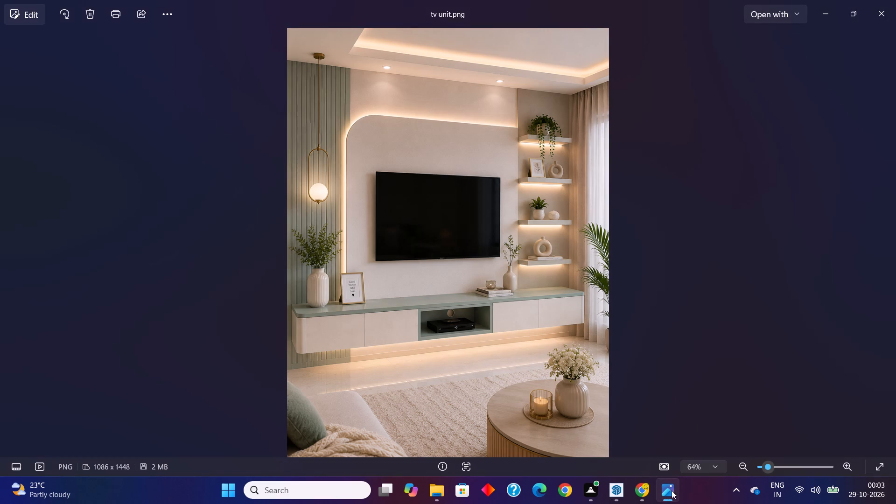
{"action": "left_click", "coordinate": [609, 489]}
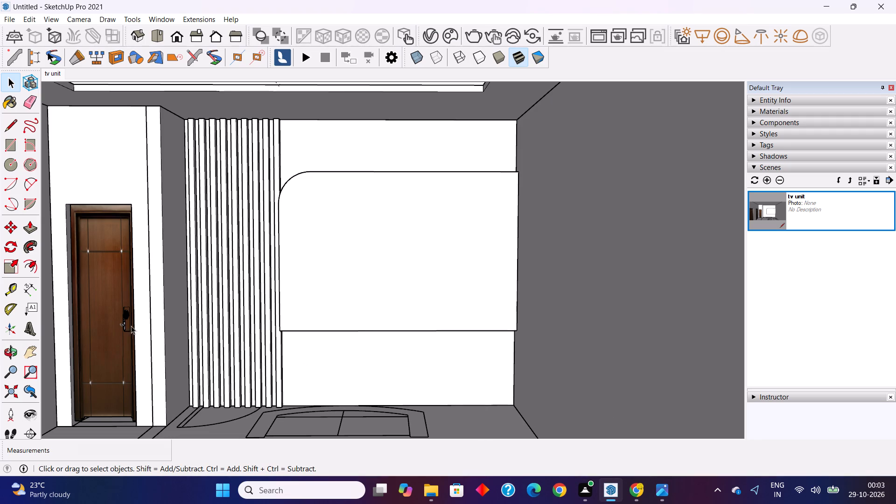
Draw a 1' by 10' rectangle on the TV wall, starting at the rounded panel's lower corner farthest from the strips.
{"action": "left_click", "coordinate": [11, 145]}
{"action": "scroll", "coordinate": [504, 365], "scroll_direction": "up", "scroll_amount": 2}
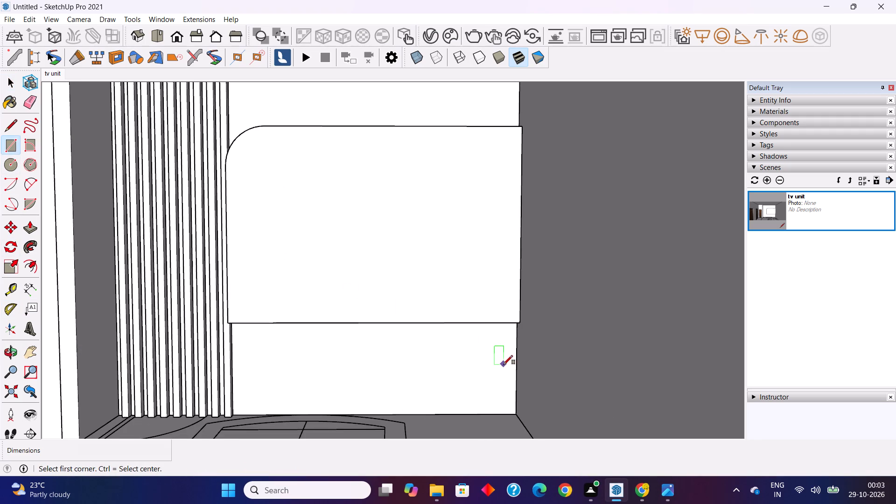
{"action": "scroll", "coordinate": [485, 344], "scroll_direction": "up", "scroll_amount": 2}
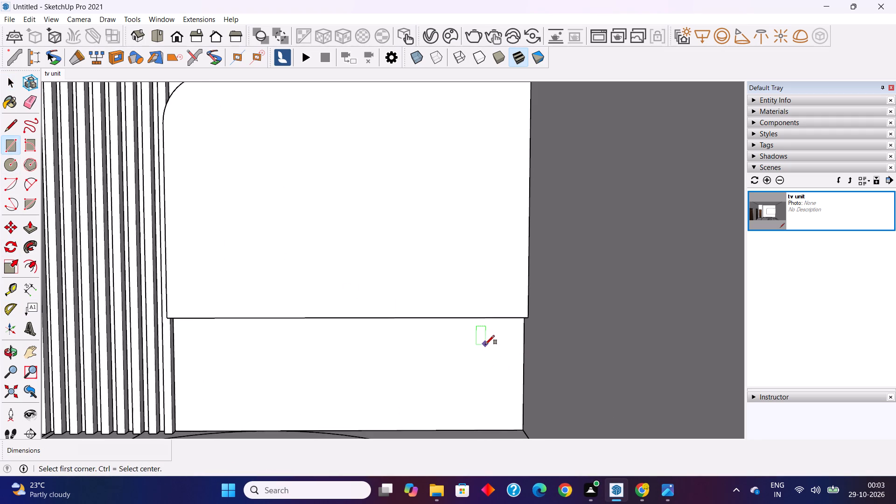
{"action": "middle_click_drag", "start_coordinate": [485, 344], "coordinate": [672, 280]}
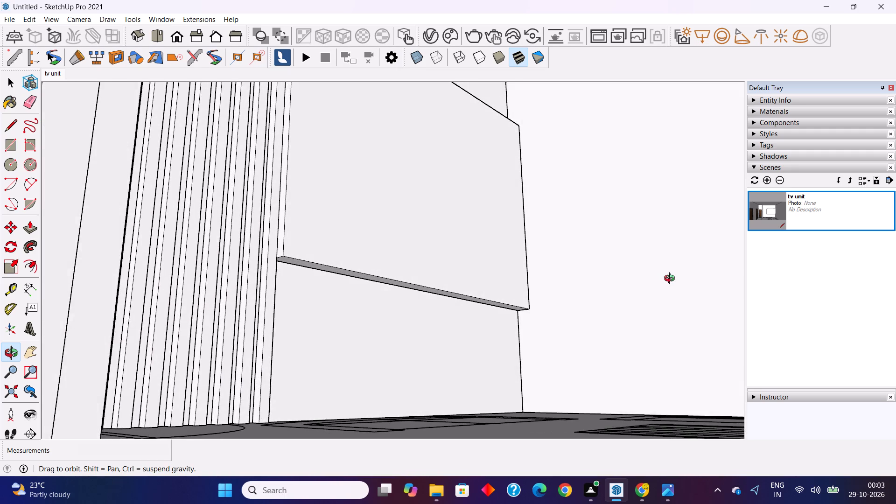
{"action": "middle_click_drag", "start_coordinate": [672, 280], "coordinate": [673, 280]}
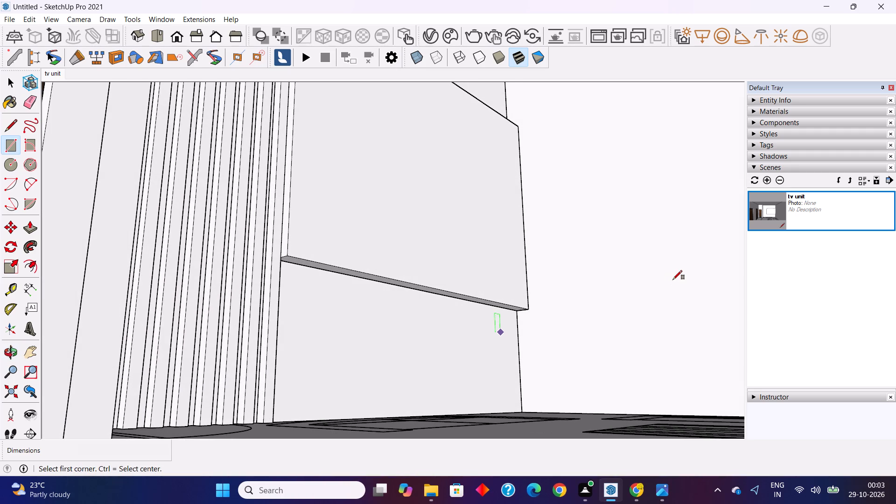
{"action": "scroll", "coordinate": [517, 312], "scroll_direction": "up", "scroll_amount": 6}
{"action": "left_click", "coordinate": [518, 312]}
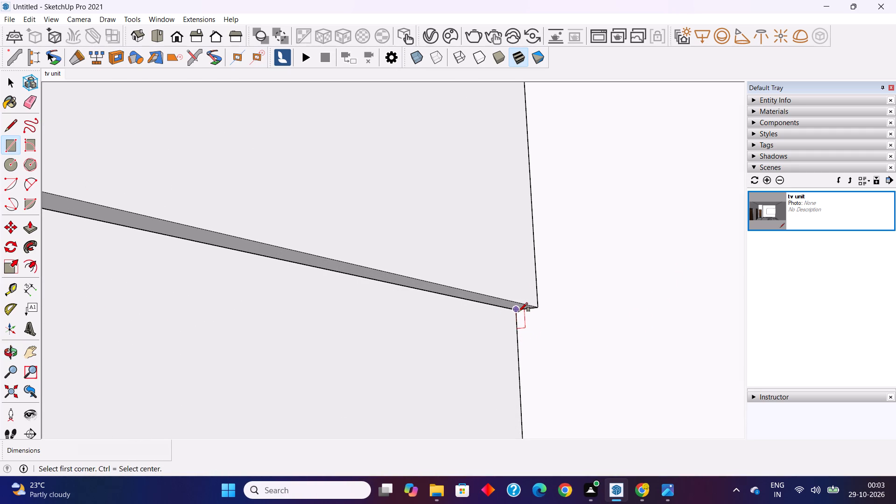
{"action": "scroll", "coordinate": [518, 312], "scroll_direction": "down", "scroll_amount": 7}
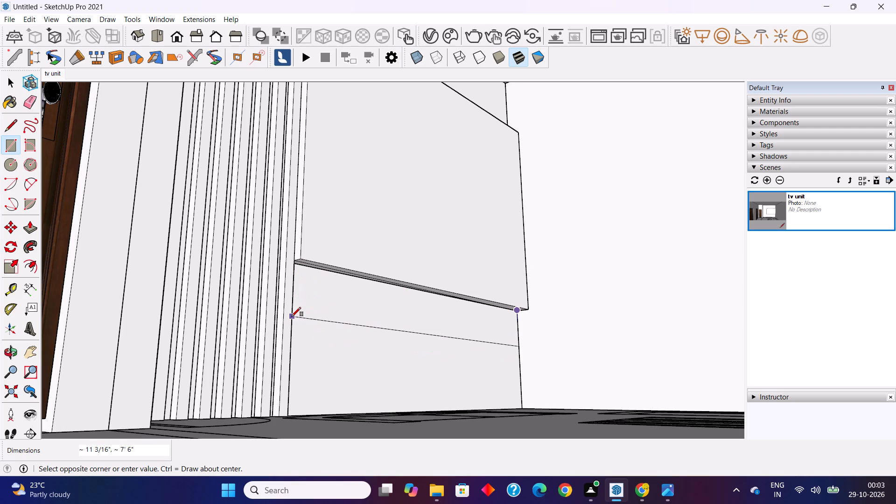
{"action": "key", "text": "2"}
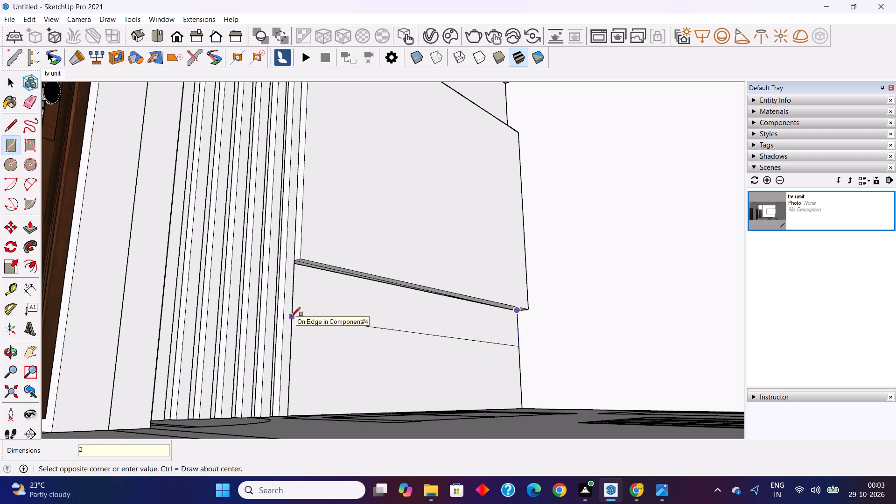
{"action": "key", "text": "apostrophe"}
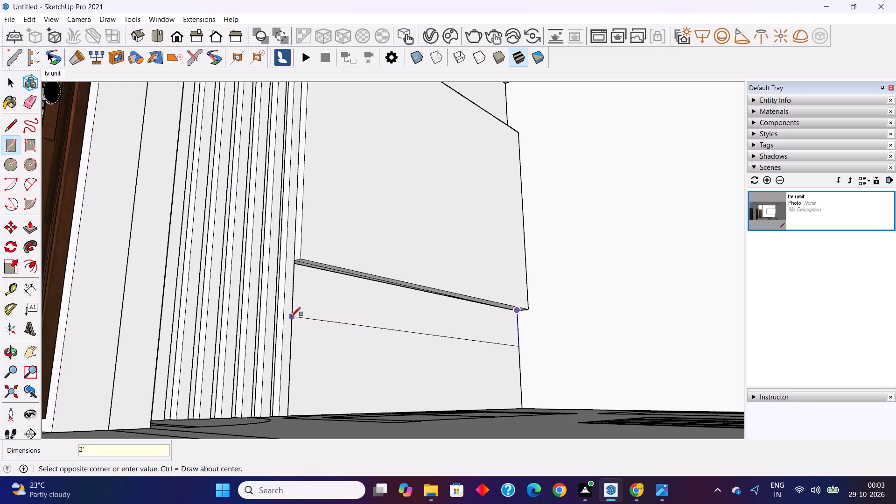
{"action": "key", "text": "BackSpace"}
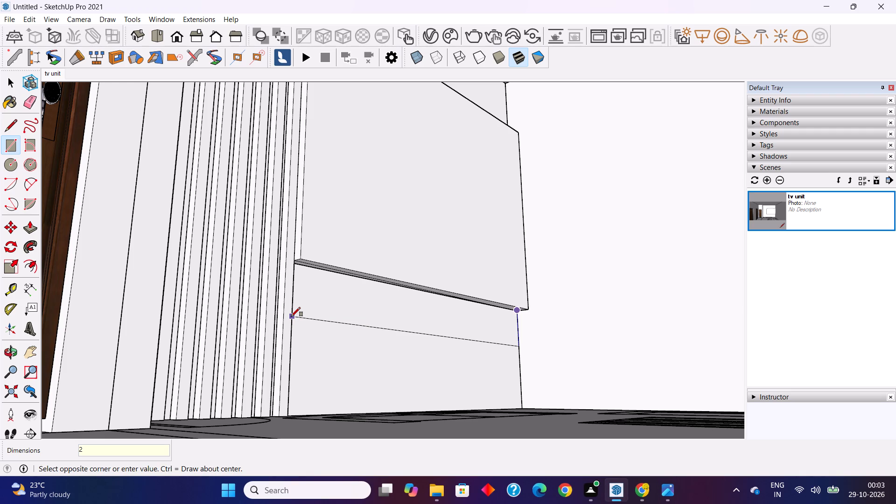
{"action": "key", "text": "BackSpace"}
{"action": "type", "text": "1',"}
{"action": "type", "text": "10'"}
{"action": "key", "text": "Return"}
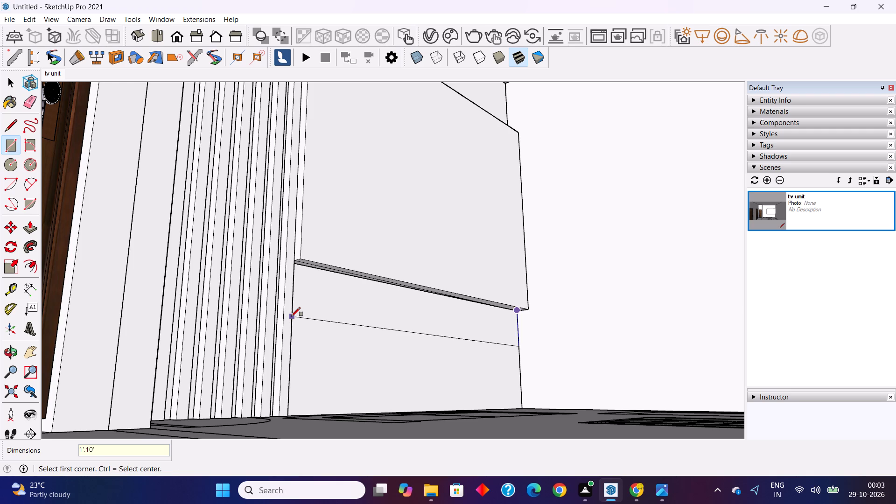
Make the rectangle's face and its edges a group.
{"action": "middle_click_drag", "start_coordinate": [258, 326], "coordinate": [258, 329]}
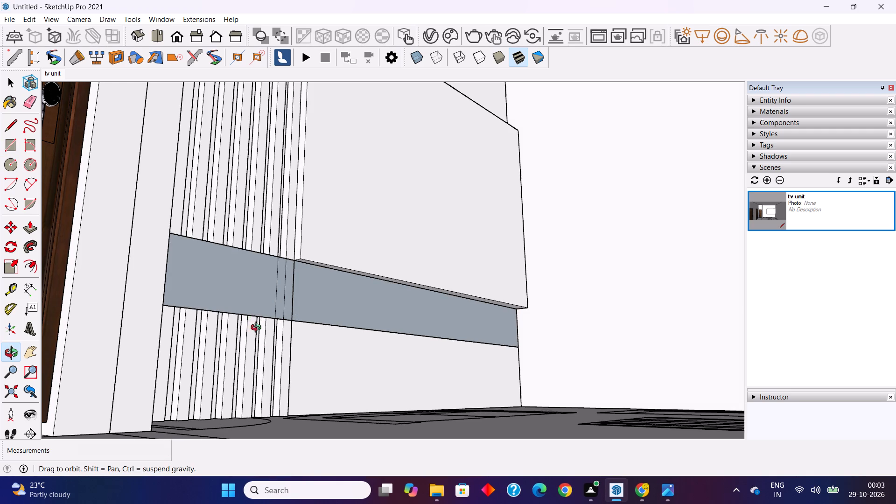
{"action": "middle_click_drag", "start_coordinate": [258, 329], "coordinate": [166, 393]}
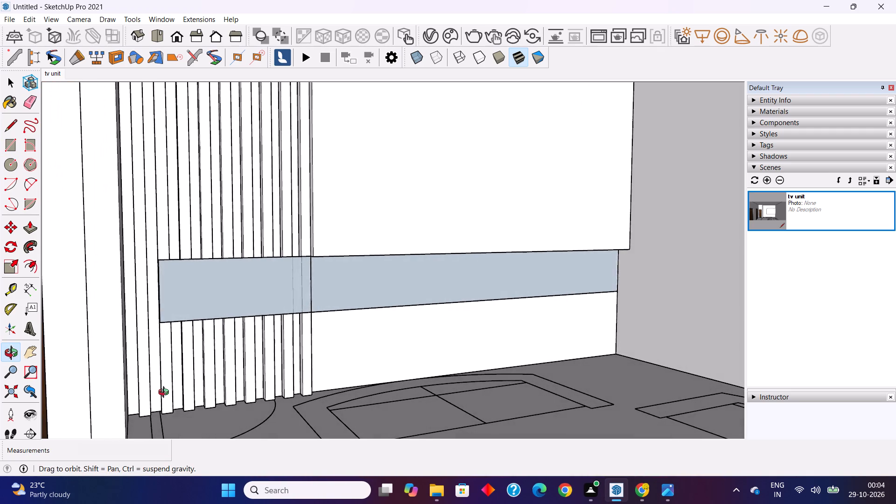
{"action": "middle_click_drag", "start_coordinate": [166, 393], "coordinate": [167, 394]}
{"action": "key", "text": "space"}
{"action": "double_click", "coordinate": [245, 295]}
{"action": "right_click", "coordinate": [246, 295]}
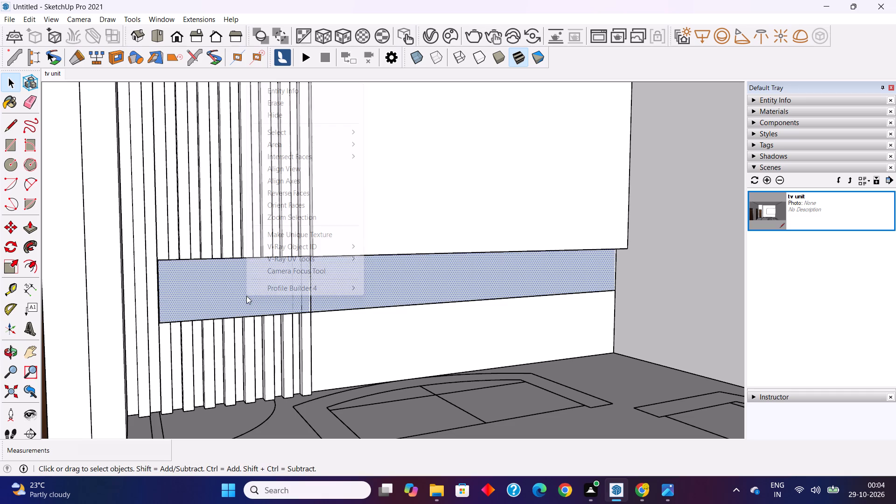
{"action": "double_click", "coordinate": [217, 287]}
{"action": "right_click", "coordinate": [217, 287]}
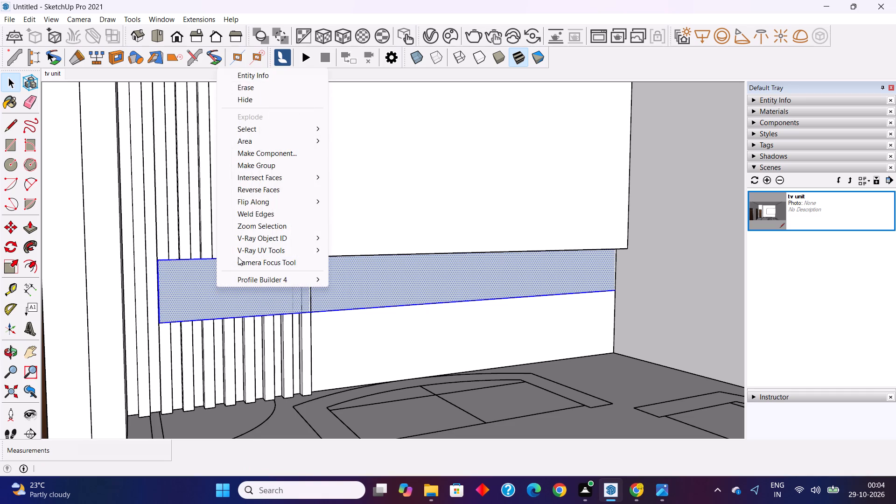
{"action": "left_click", "coordinate": [266, 166]}
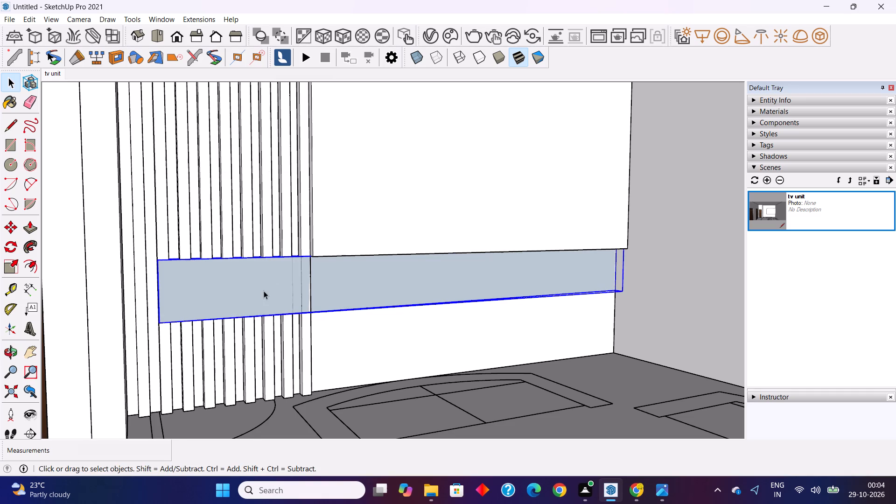
Open the rectangle group for editing and extrude its face 2' out from the TV wall.
{"action": "double_click", "coordinate": [260, 294]}
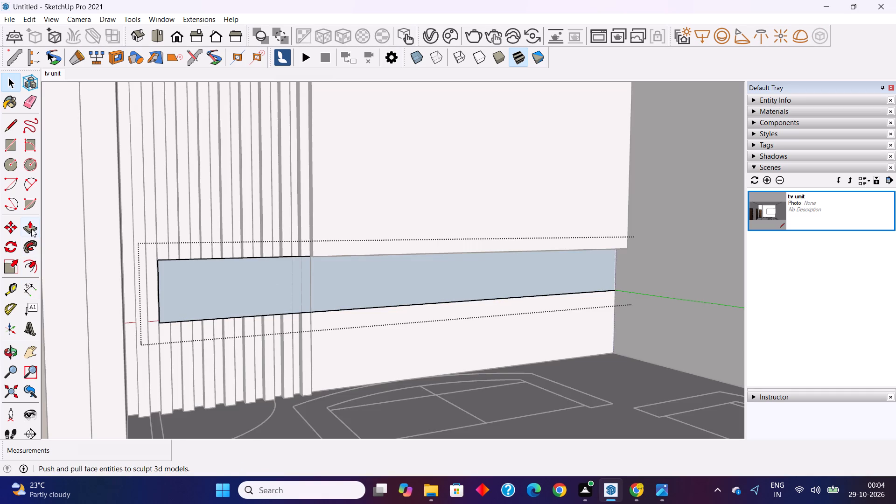
{"action": "left_click", "coordinate": [32, 229]}
{"action": "left_click", "coordinate": [259, 280]}
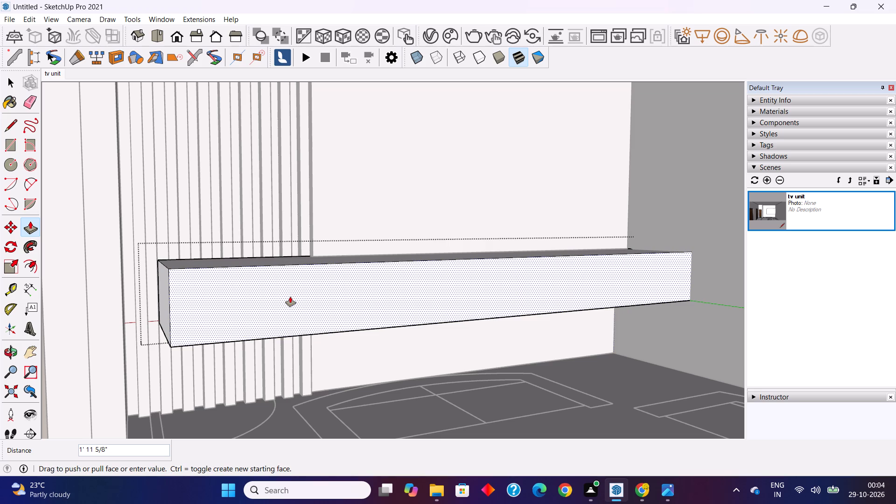
{"action": "type", "text": "2'"}
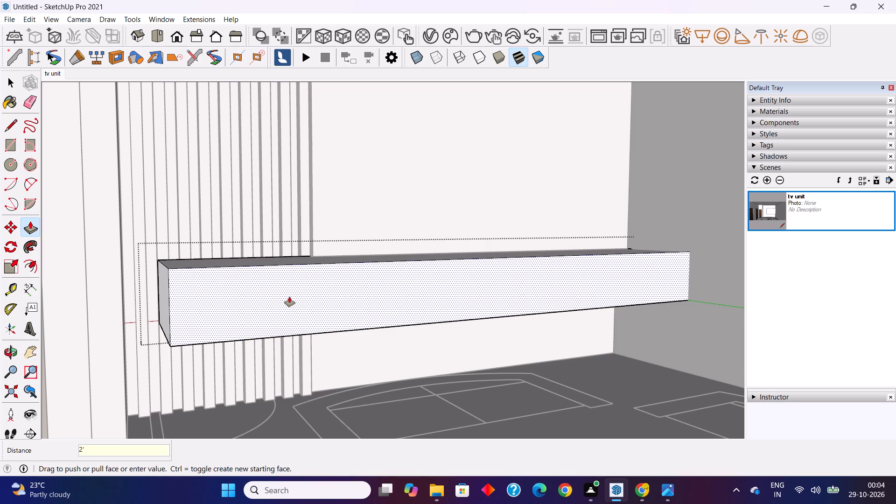
{"action": "key", "text": "Return"}
Push in the cabinet's end face on the strip side by about 2' 6" to the edge of the last vertical strip.
{"action": "middle_click_drag", "start_coordinate": [276, 281], "coordinate": [289, 290]}
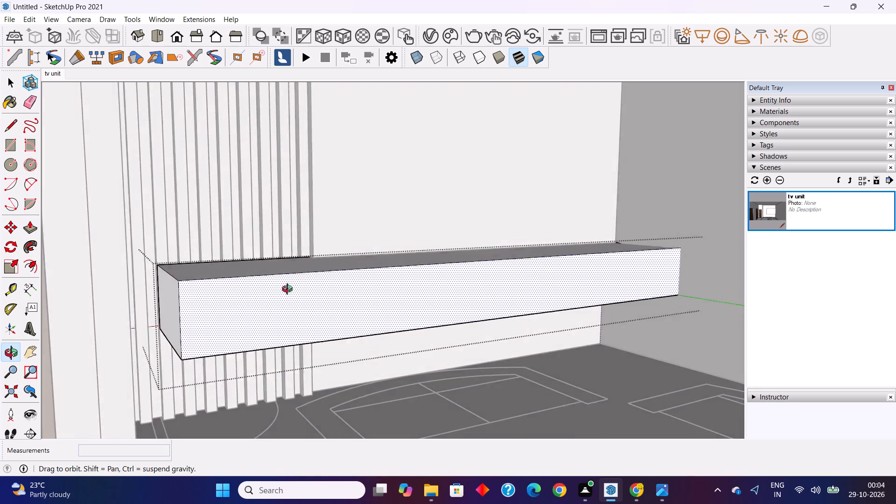
{"action": "middle_click_drag", "start_coordinate": [289, 290], "coordinate": [321, 308]}
{"action": "left_click", "coordinate": [193, 314]}
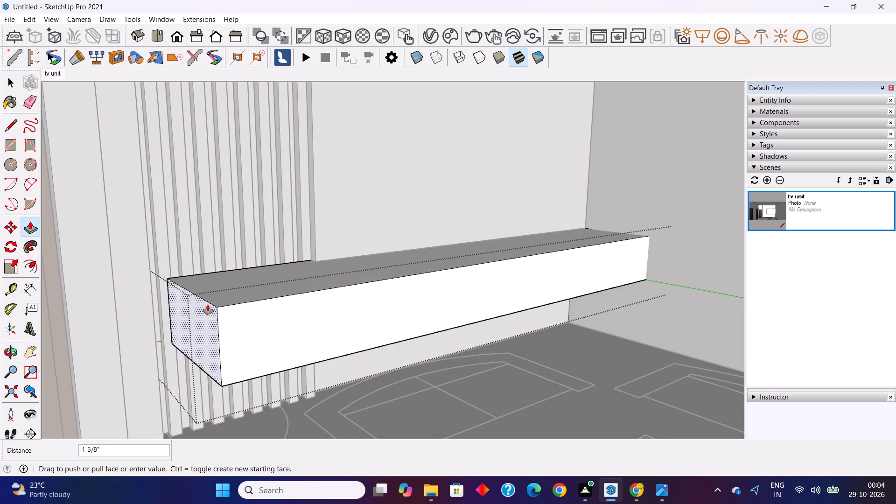
{"action": "left_click", "coordinate": [313, 232]}
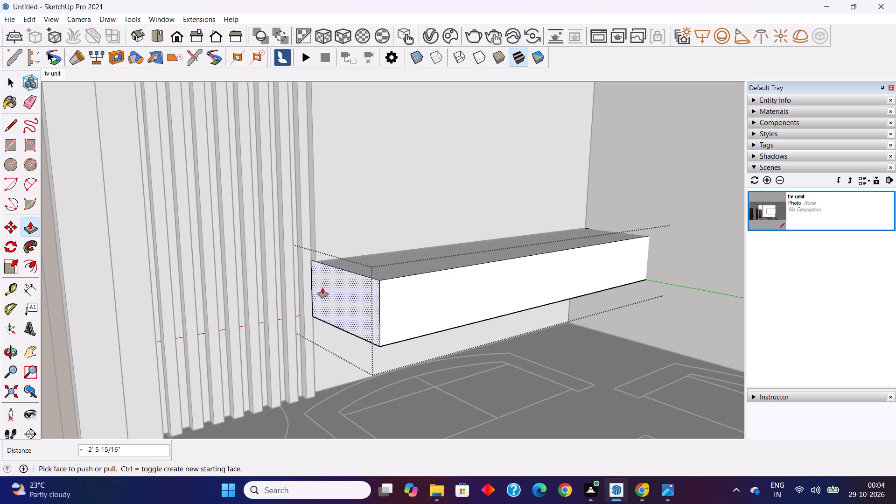
{"action": "scroll", "coordinate": [318, 263], "scroll_direction": "up", "scroll_amount": 7}
{"action": "left_click", "coordinate": [319, 272]}
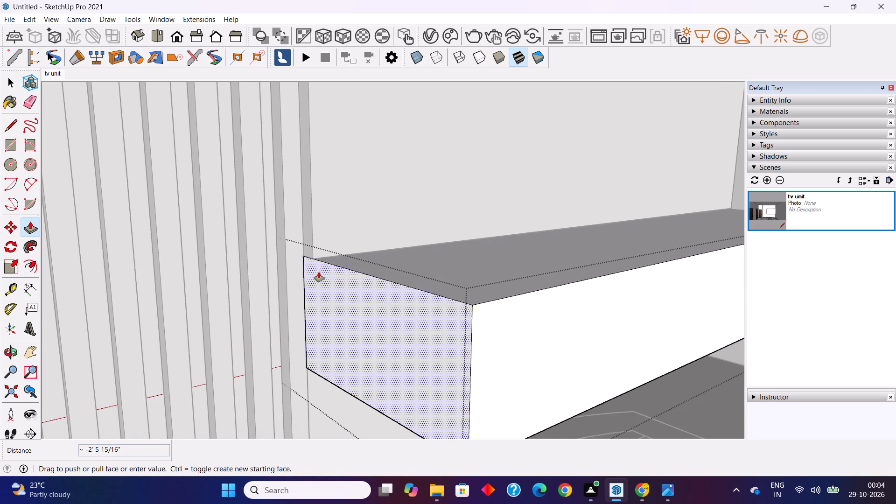
{"action": "left_click", "coordinate": [313, 235]}
Examine the shortened TV cabinet from several angles and in the tv unit scene, and compare it with the reference image.
{"action": "scroll", "coordinate": [313, 242], "scroll_direction": "down", "scroll_amount": 2}
{"action": "middle_click_drag", "start_coordinate": [329, 271], "coordinate": [284, 215]}
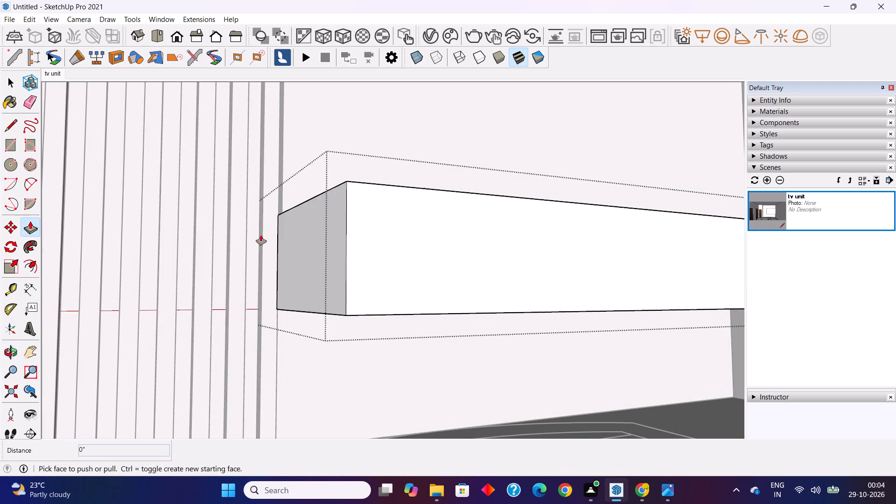
{"action": "scroll", "coordinate": [228, 260], "scroll_direction": "down", "scroll_amount": 6}
{"action": "middle_click_drag", "start_coordinate": [285, 290], "coordinate": [206, 274], "text": "shift"}
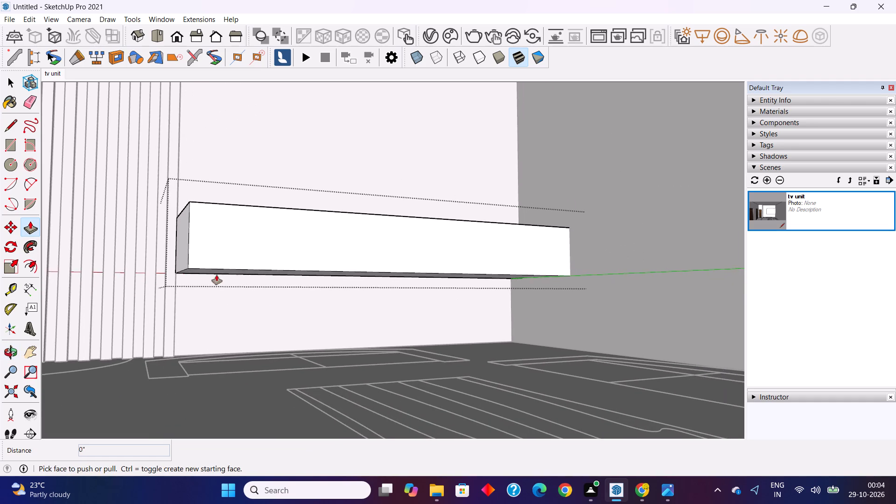
{"action": "middle_click_drag", "start_coordinate": [294, 300], "coordinate": [265, 360]}
{"action": "scroll", "coordinate": [318, 331], "scroll_direction": "down", "scroll_amount": 3}
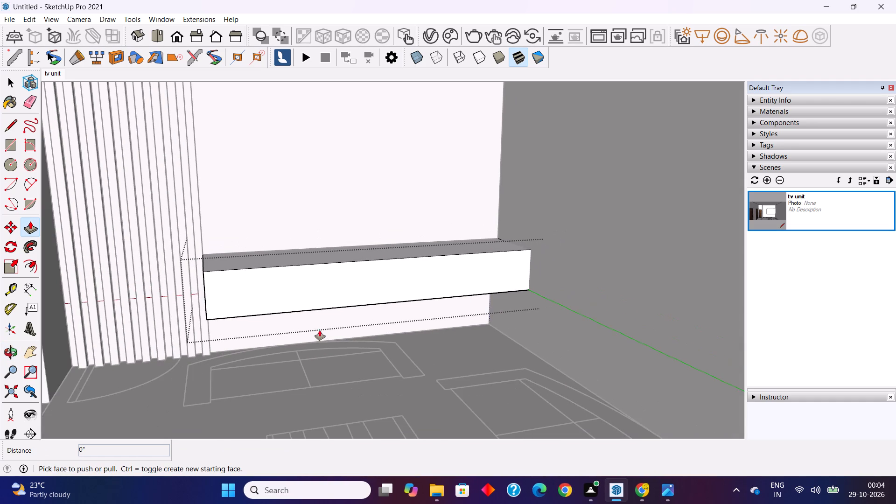
{"action": "middle_click_drag", "start_coordinate": [331, 325], "coordinate": [345, 303]}
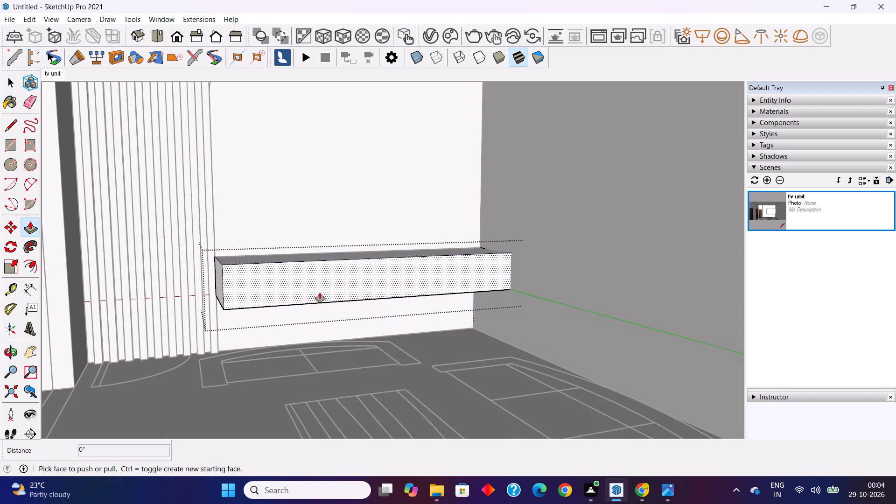
{"action": "left_click", "coordinate": [56, 74]}
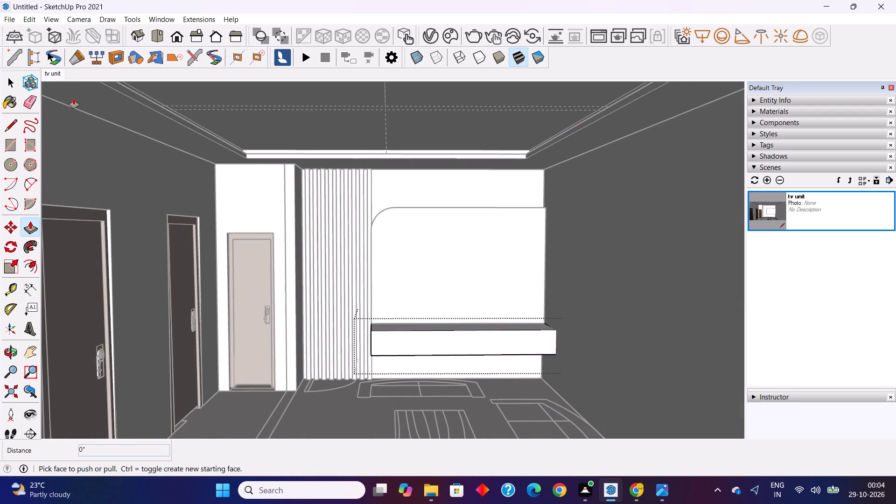
{"action": "left_click", "coordinate": [666, 495]}
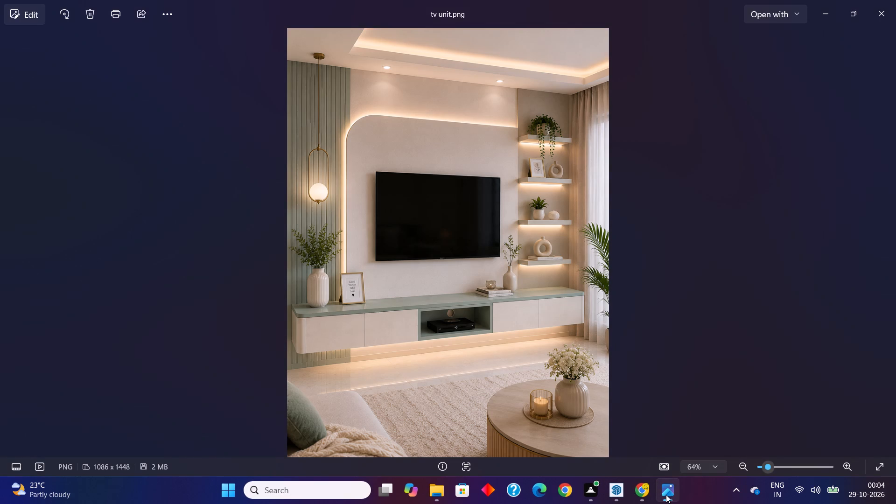
{"action": "left_click", "coordinate": [643, 492]}
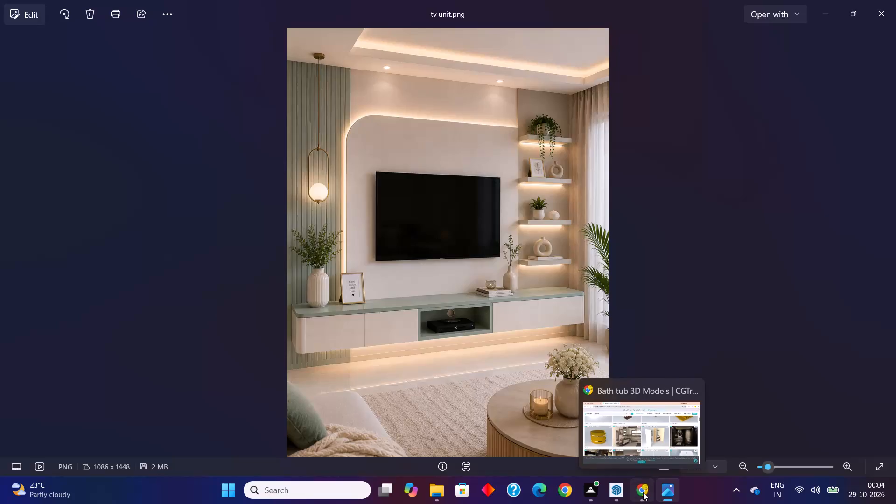
Switch back to SketchUp, examine the strip-side end of the TV cabinet from several angles, and return to the tv unit scene.
{"action": "left_click", "coordinate": [619, 491]}
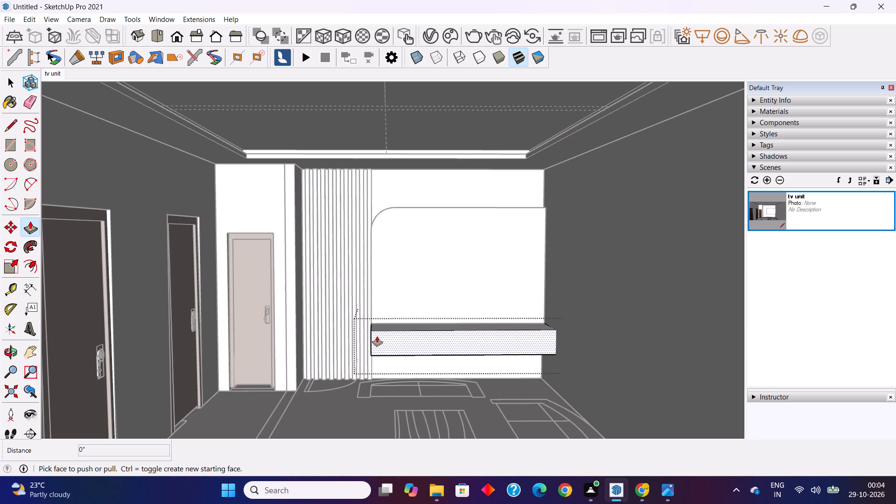
{"action": "scroll", "coordinate": [377, 336], "scroll_direction": "up", "scroll_amount": 6}
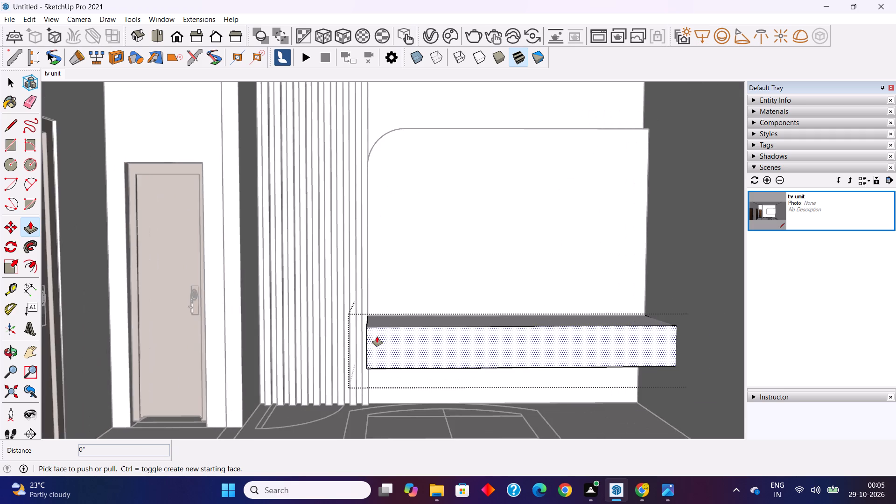
{"action": "scroll", "coordinate": [377, 336], "scroll_direction": "up", "scroll_amount": 3}
{"action": "middle_click_drag", "start_coordinate": [377, 337], "coordinate": [436, 401]}
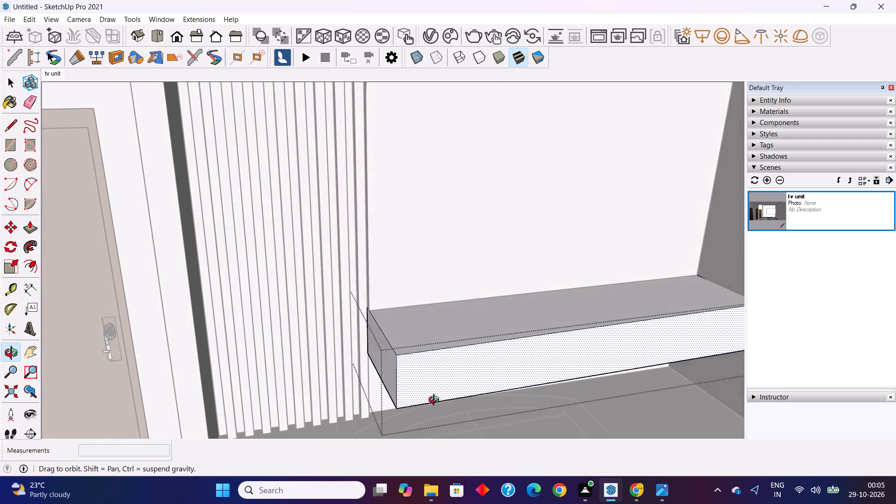
{"action": "middle_click_drag", "start_coordinate": [436, 401], "coordinate": [456, 399]}
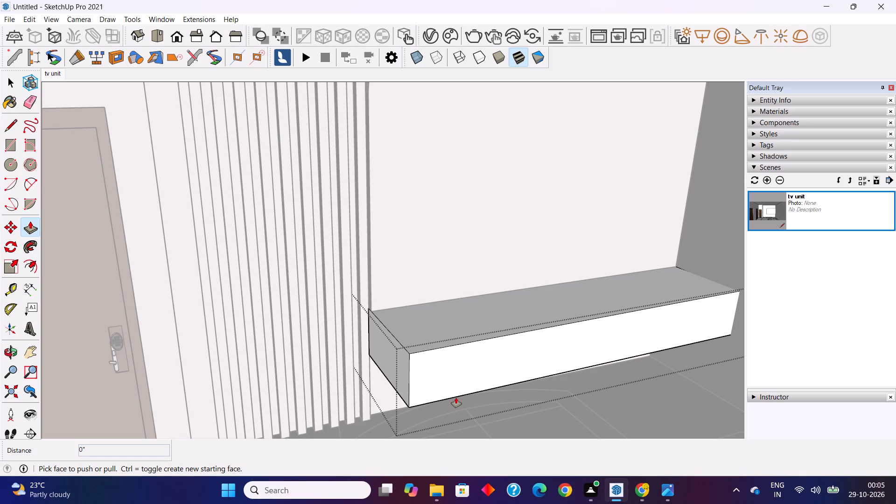
{"action": "middle_click_drag", "start_coordinate": [410, 359], "coordinate": [324, 386]}
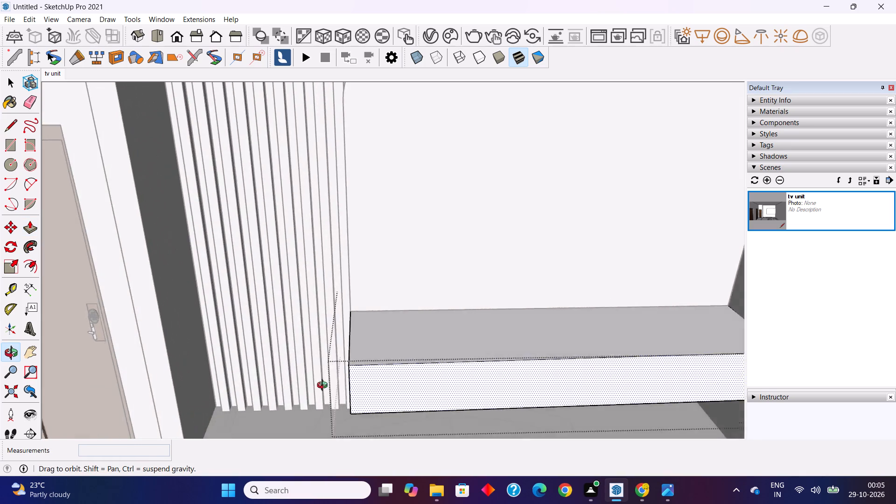
{"action": "middle_click_drag", "start_coordinate": [324, 386], "coordinate": [256, 413]}
{"action": "scroll", "coordinate": [282, 331], "scroll_direction": "down", "scroll_amount": 2}
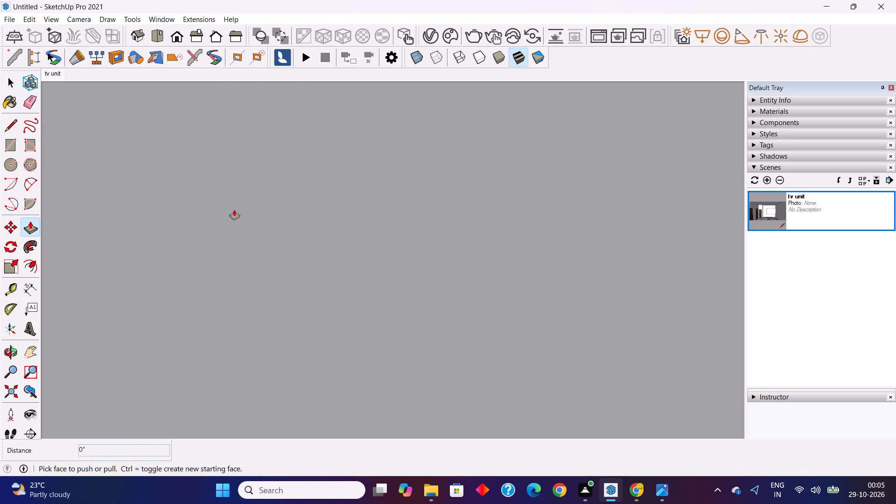
{"action": "left_click", "coordinate": [54, 74]}
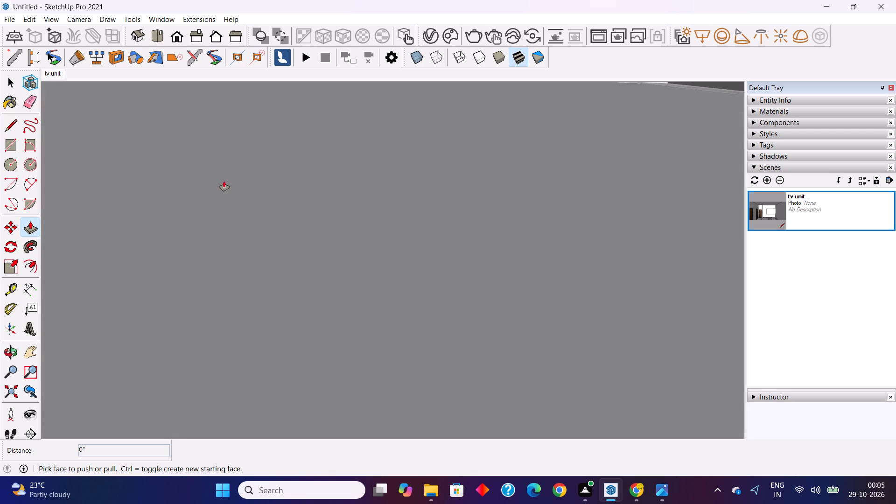
Place guides on the TV cabinet's top, 6" in from the end edge away from the strips and 6" back from the front edge.
{"action": "middle_click_drag", "start_coordinate": [466, 367], "coordinate": [497, 389]}
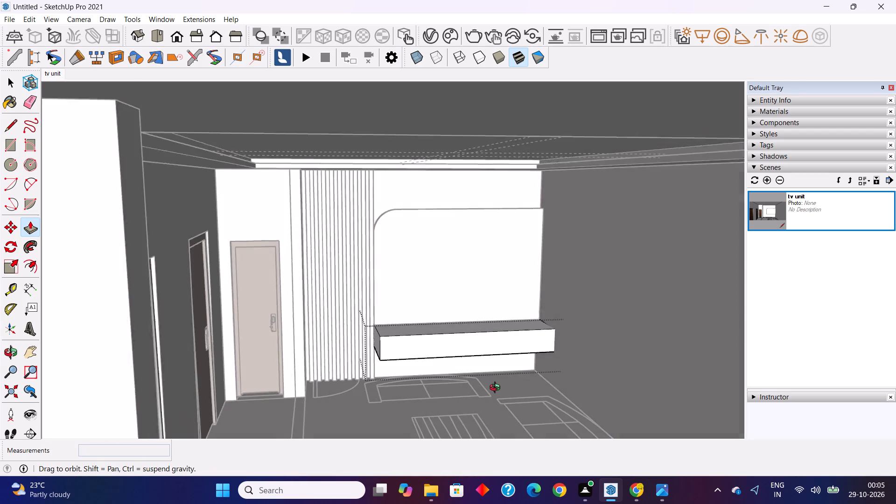
{"action": "middle_click_drag", "start_coordinate": [497, 389], "coordinate": [485, 389]}
{"action": "scroll", "coordinate": [567, 329], "scroll_direction": "up", "scroll_amount": 6}
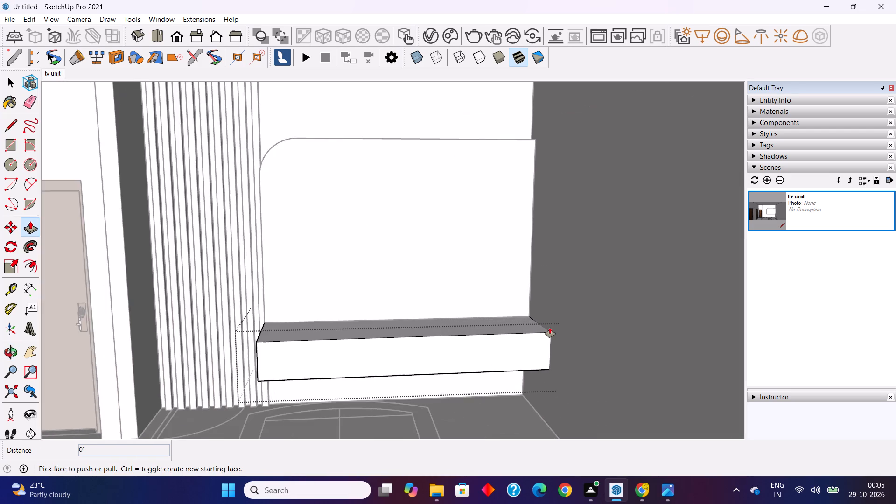
{"action": "scroll", "coordinate": [550, 328], "scroll_direction": "up", "scroll_amount": 8}
{"action": "middle_click_drag", "start_coordinate": [546, 339], "coordinate": [582, 369]}
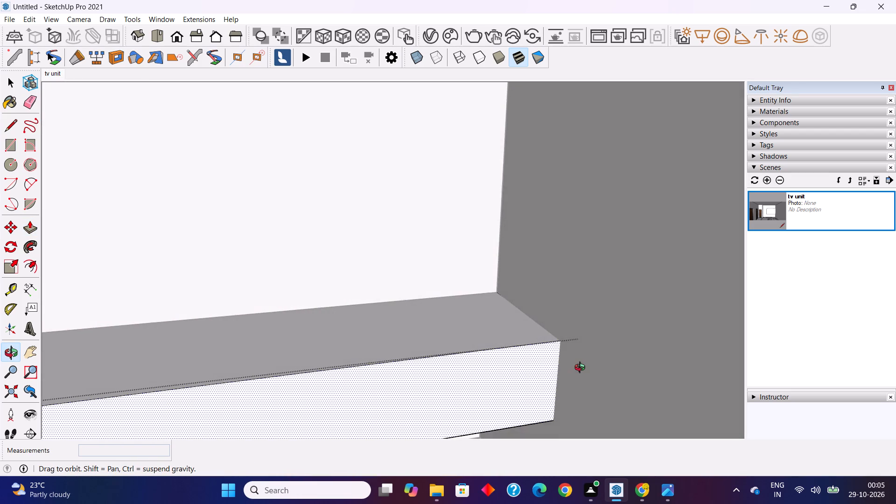
{"action": "middle_click_drag", "start_coordinate": [582, 369], "coordinate": [578, 371]}
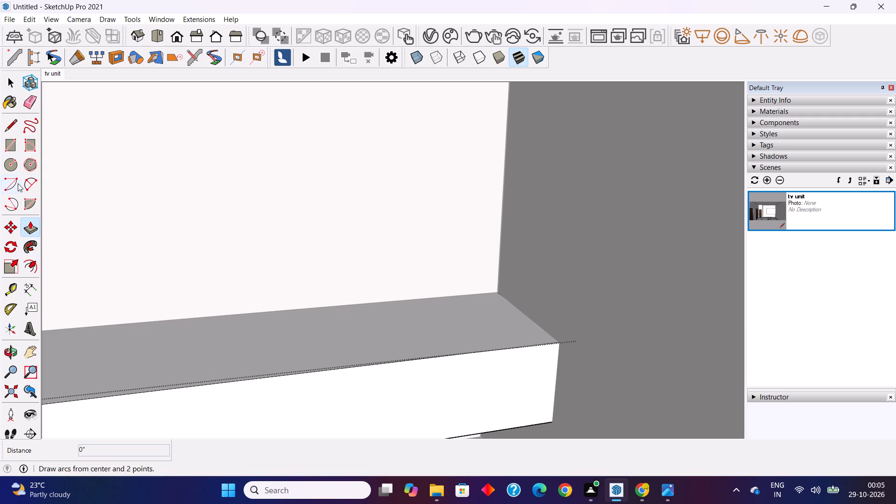
{"action": "left_click", "coordinate": [13, 288]}
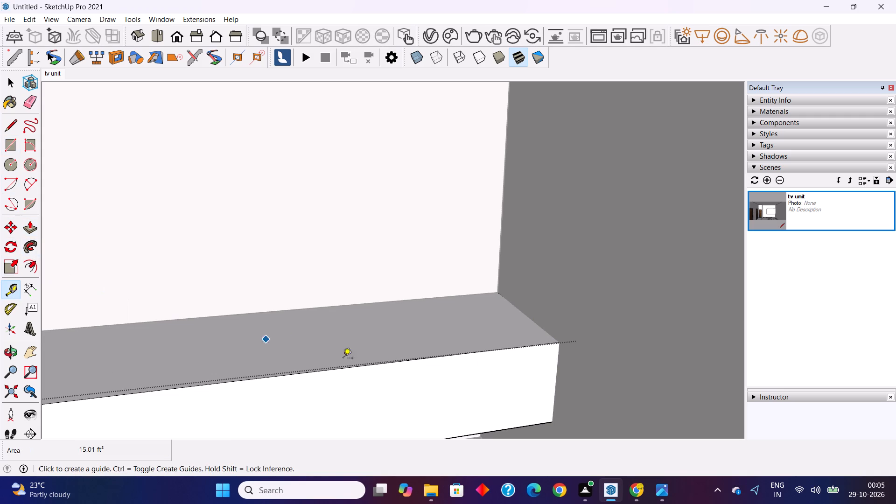
{"action": "left_click", "coordinate": [537, 325]}
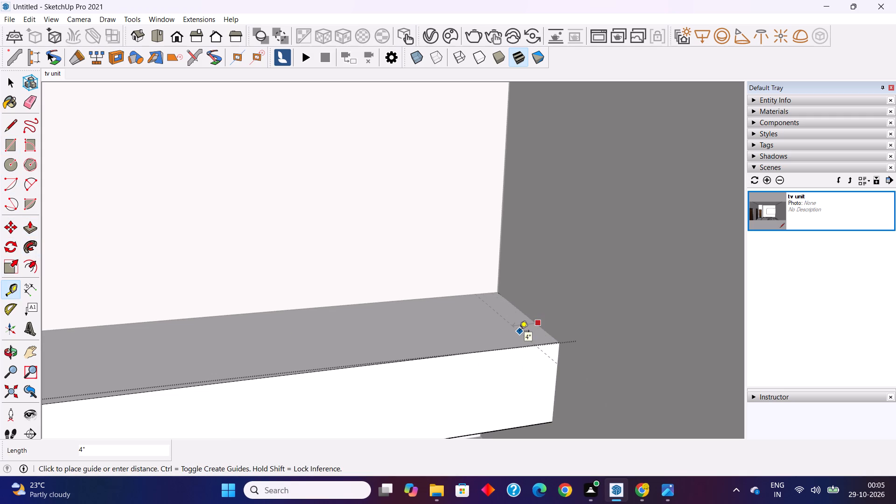
{"action": "key", "text": "6"}
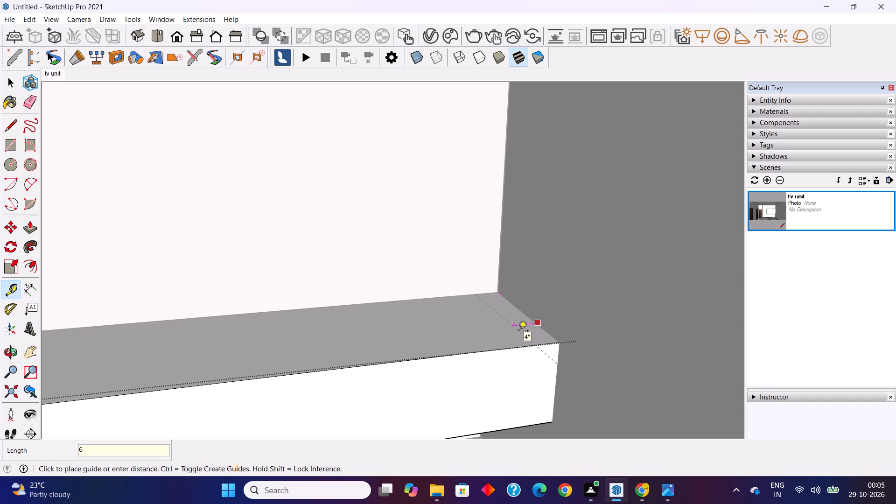
{"action": "key", "text": "shift+quotedbl"}
{"action": "key", "text": "Return"}
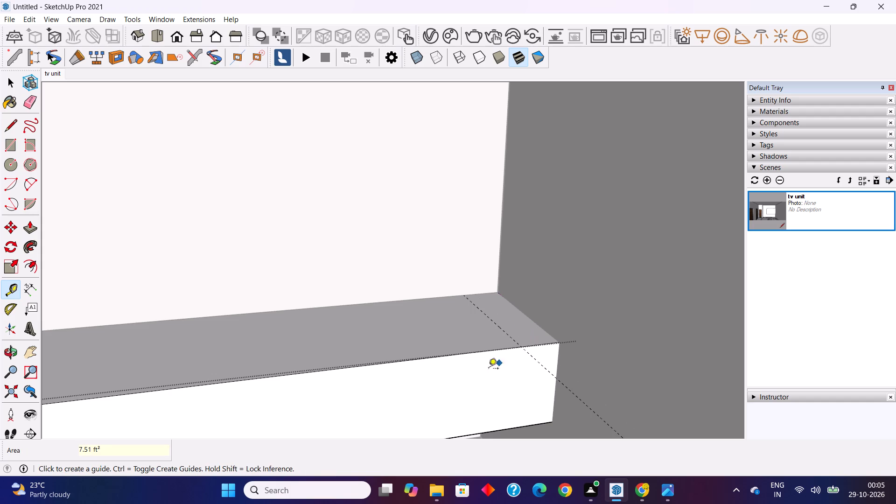
{"action": "left_click", "coordinate": [474, 355]}
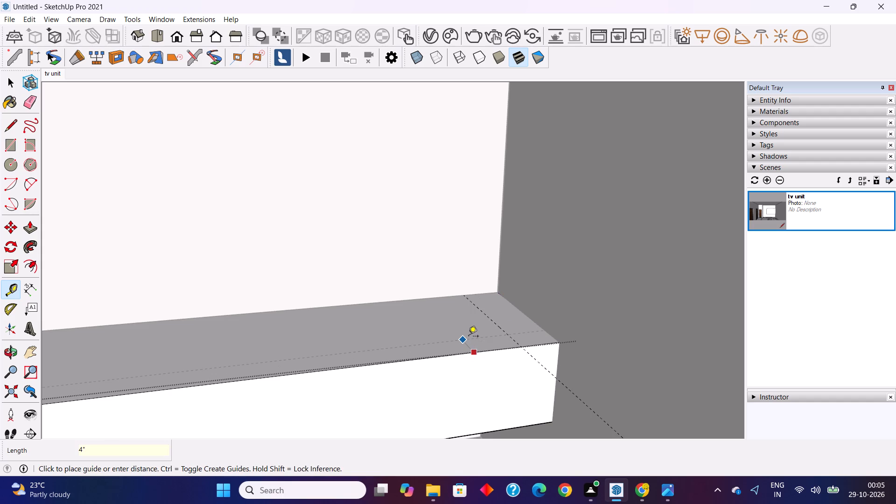
{"action": "key", "text": "6"}
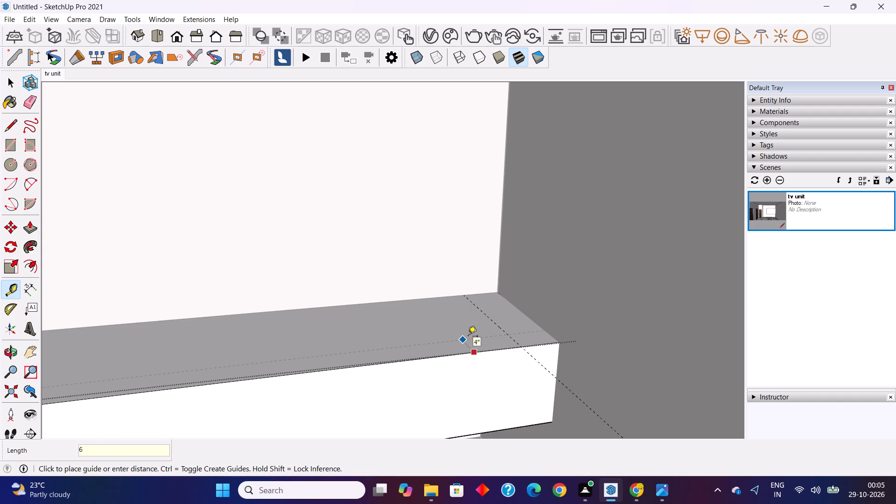
{"action": "key", "text": "shift+quotedbl"}
{"action": "key", "text": "Return"}
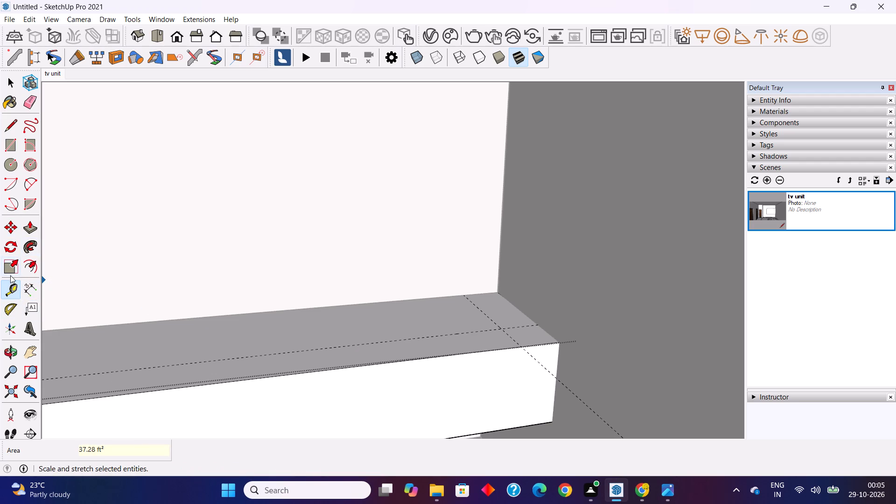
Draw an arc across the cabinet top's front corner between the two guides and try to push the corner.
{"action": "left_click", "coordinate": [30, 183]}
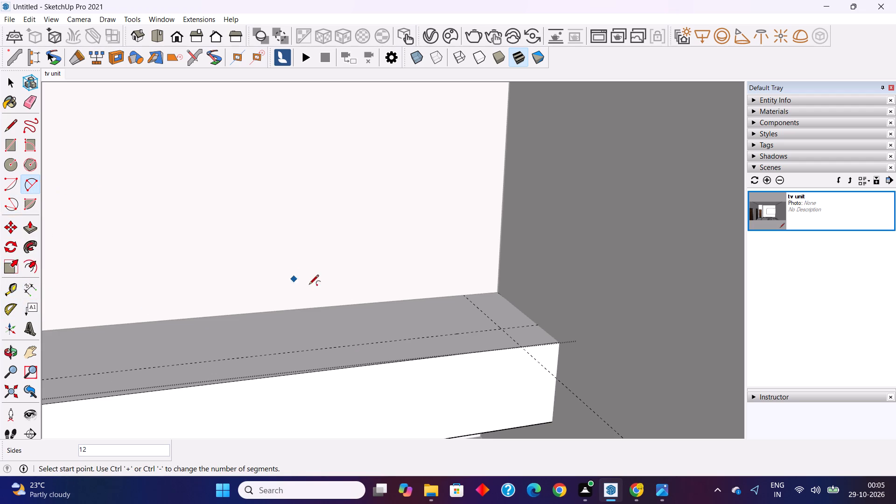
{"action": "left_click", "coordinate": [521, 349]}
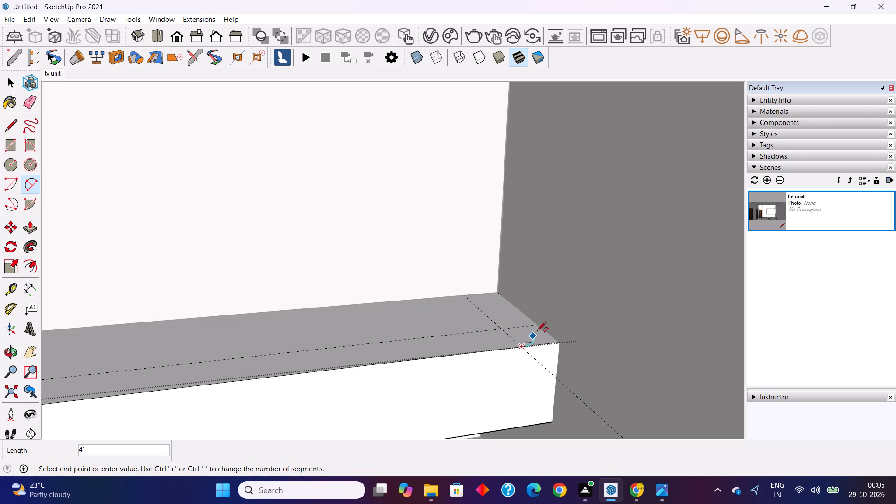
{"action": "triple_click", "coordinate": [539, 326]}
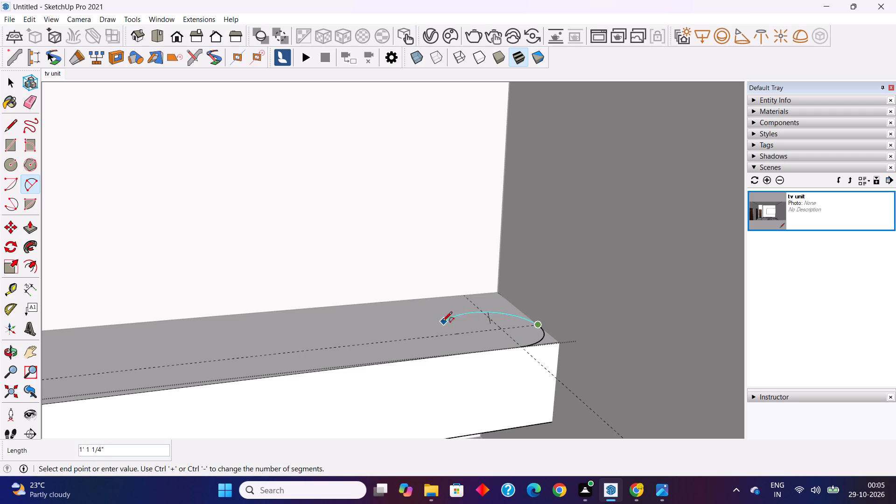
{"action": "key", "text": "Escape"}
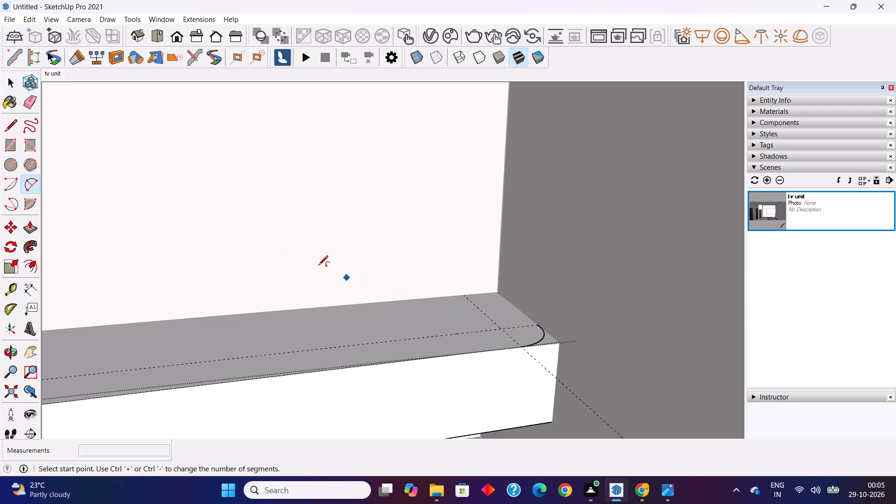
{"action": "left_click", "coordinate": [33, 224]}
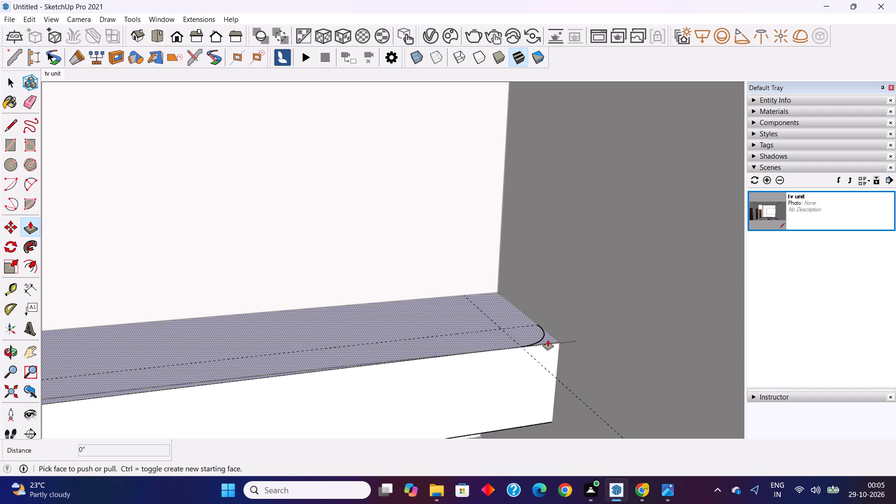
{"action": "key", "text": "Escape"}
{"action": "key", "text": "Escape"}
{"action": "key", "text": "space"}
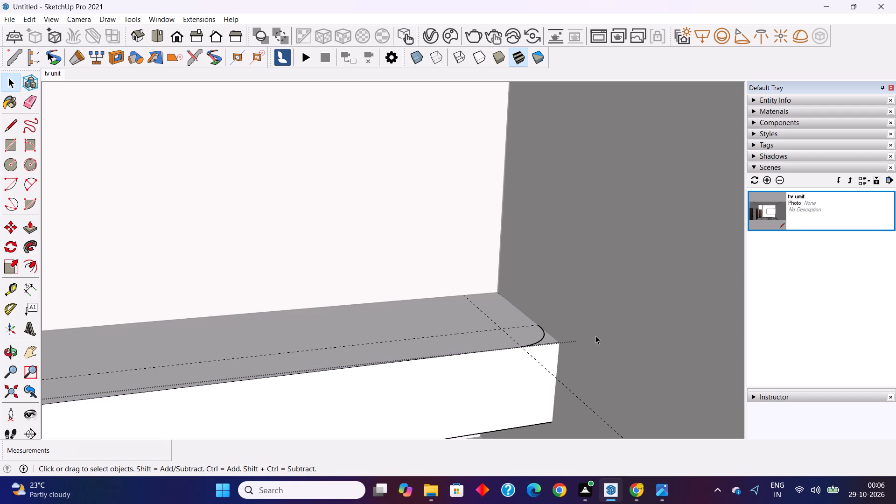
Close the cabinet group and hide the side wall group beside the cabinet's end.
{"action": "left_click", "coordinate": [595, 336]}
{"action": "right_click", "coordinate": [595, 336]}
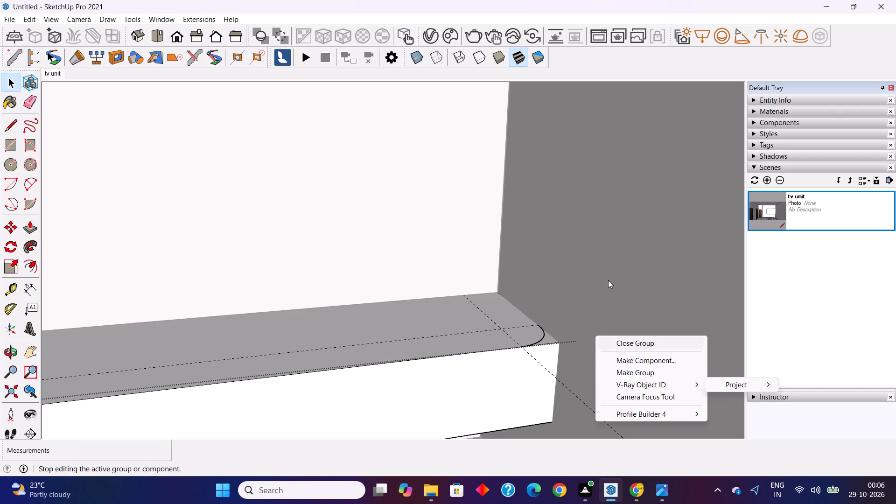
{"action": "left_click", "coordinate": [608, 280]}
{"action": "left_click", "coordinate": [607, 271]}
{"action": "right_click", "coordinate": [607, 271]}
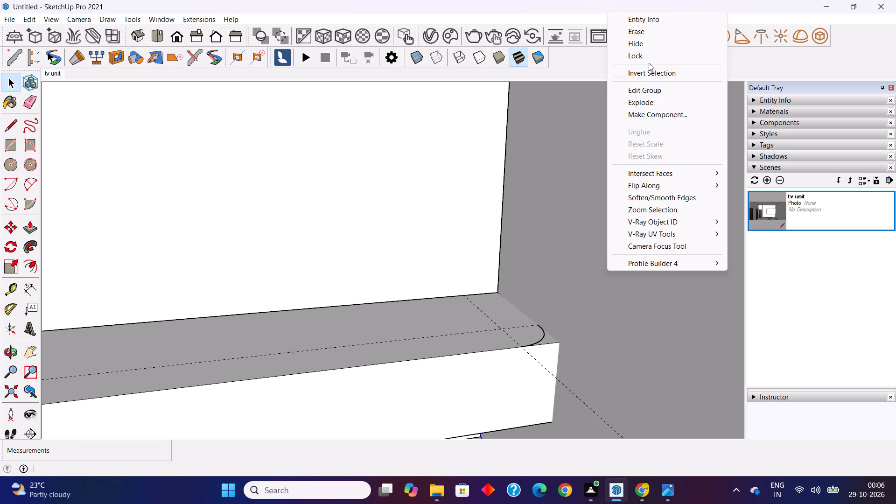
{"action": "left_click", "coordinate": [646, 47]}
Reopen the TV cabinet group for editing and delete the arc at the front corner of its top face.
{"action": "middle_click_drag", "start_coordinate": [548, 347], "coordinate": [538, 346]}
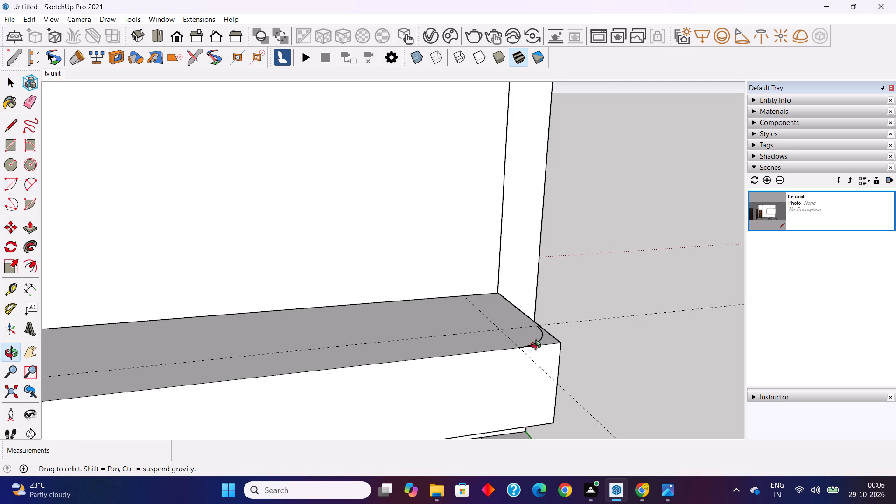
{"action": "middle_click_drag", "start_coordinate": [538, 346], "coordinate": [414, 349]}
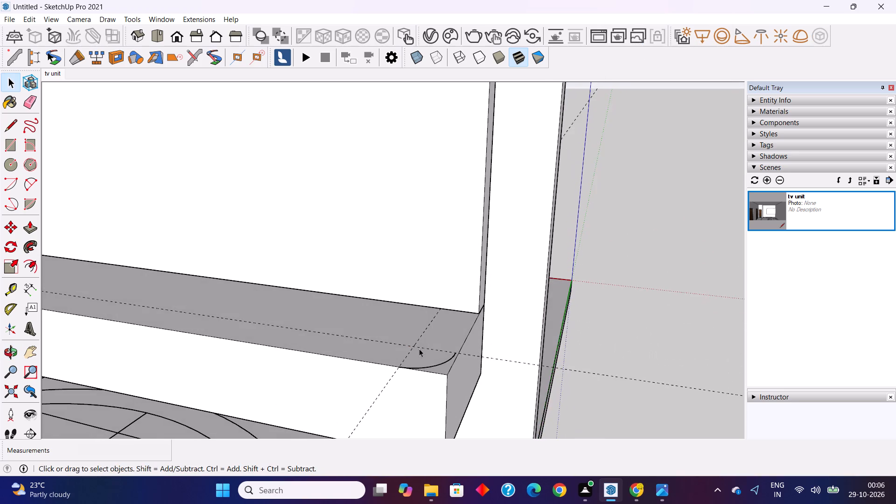
{"action": "scroll", "coordinate": [440, 360], "scroll_direction": "up", "scroll_amount": 2}
{"action": "left_click", "coordinate": [441, 365]}
{"action": "double_click", "coordinate": [441, 365]}
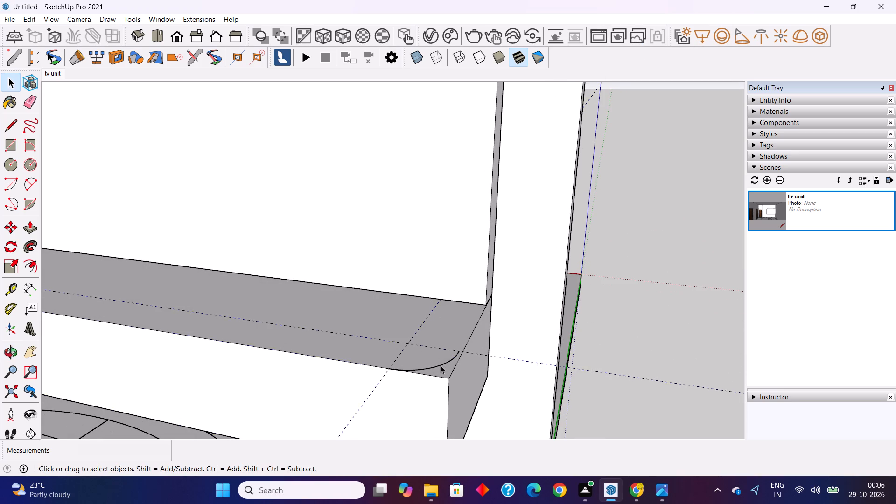
{"action": "left_click", "coordinate": [441, 365]}
{"action": "left_click", "coordinate": [441, 365]}
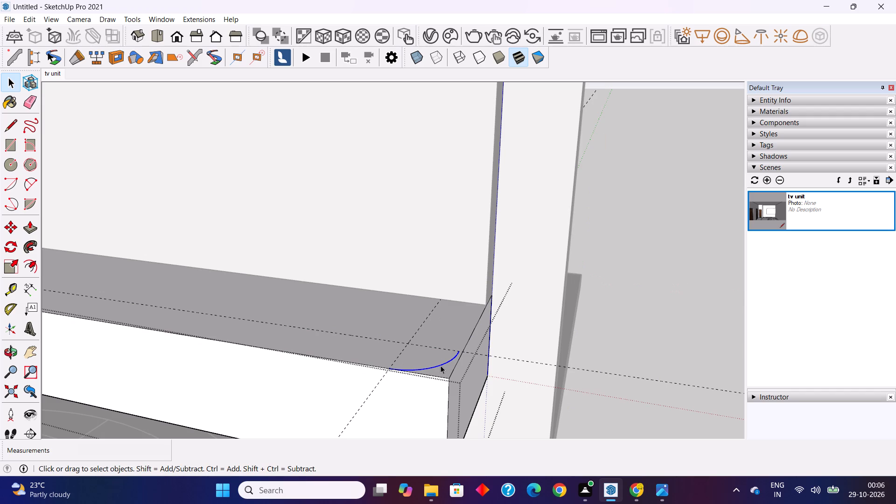
{"action": "key", "text": "Delete"}
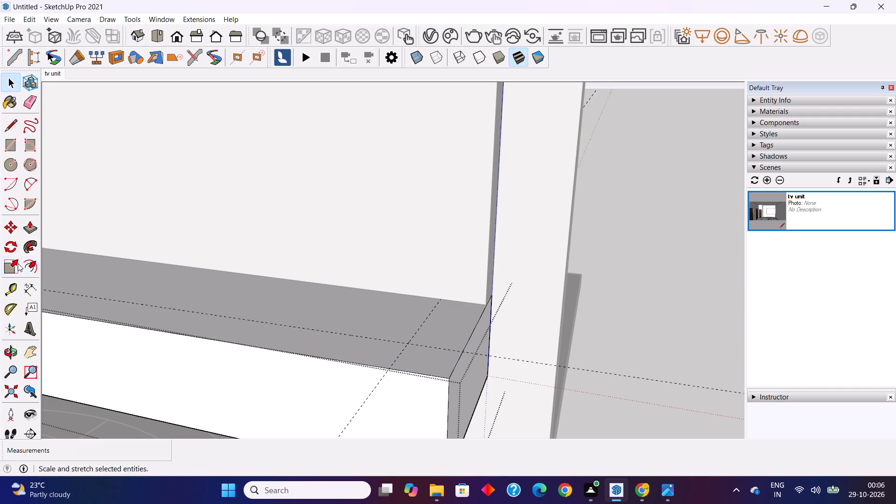
Draw a tangent arc across the top's front corner, joining the points where the guides meet the front and end edges.
{"action": "left_click", "coordinate": [31, 177]}
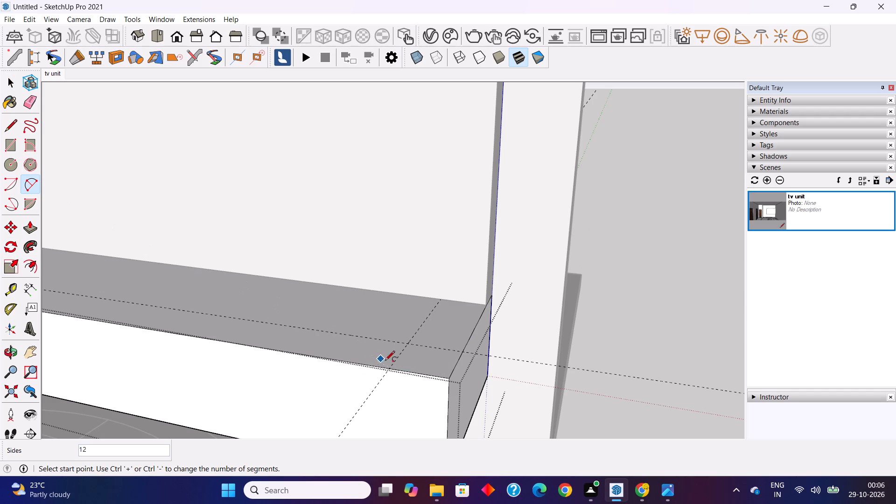
{"action": "left_click", "coordinate": [389, 370]}
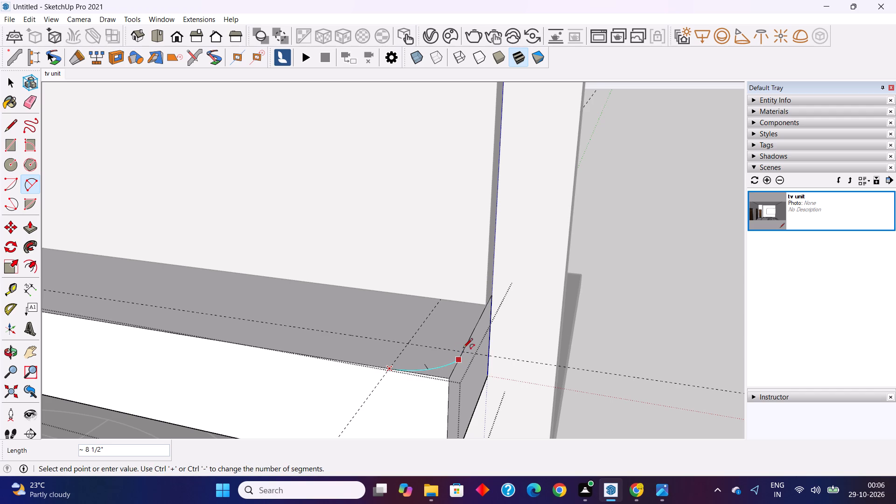
{"action": "double_click", "coordinate": [462, 348]}
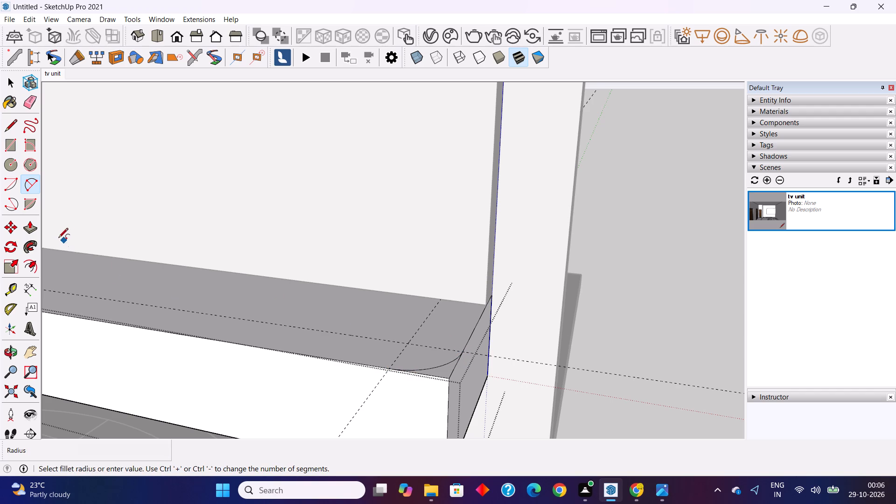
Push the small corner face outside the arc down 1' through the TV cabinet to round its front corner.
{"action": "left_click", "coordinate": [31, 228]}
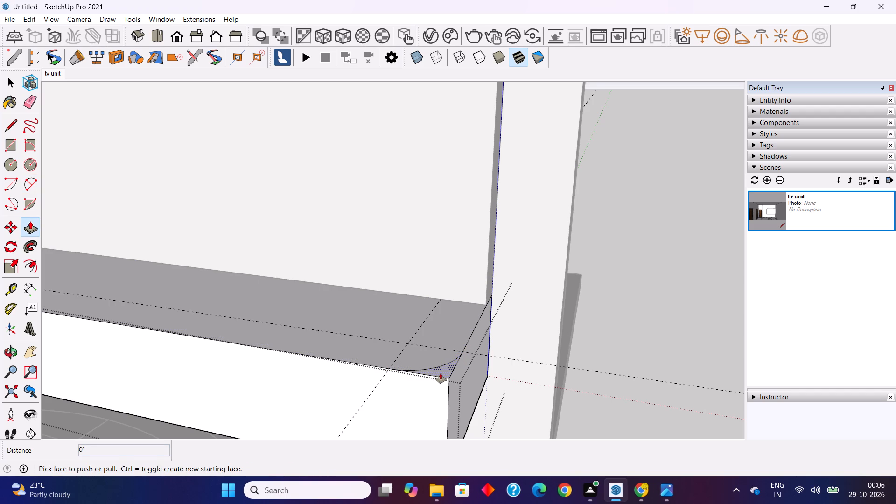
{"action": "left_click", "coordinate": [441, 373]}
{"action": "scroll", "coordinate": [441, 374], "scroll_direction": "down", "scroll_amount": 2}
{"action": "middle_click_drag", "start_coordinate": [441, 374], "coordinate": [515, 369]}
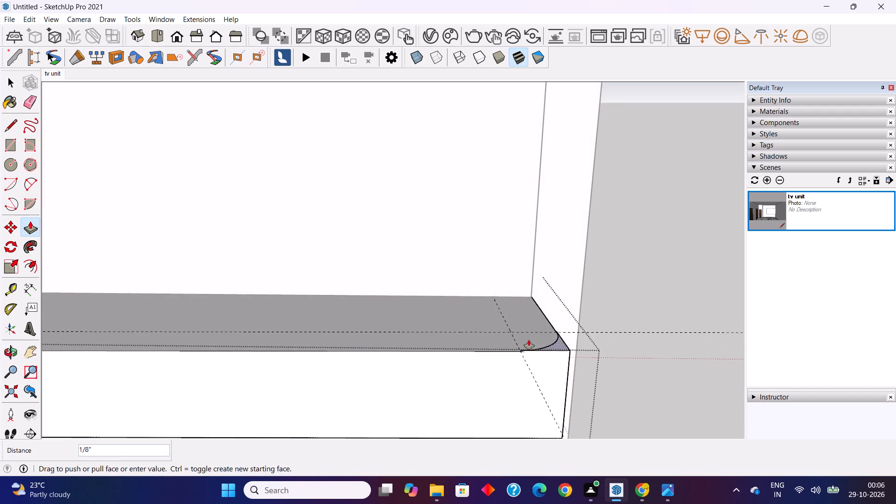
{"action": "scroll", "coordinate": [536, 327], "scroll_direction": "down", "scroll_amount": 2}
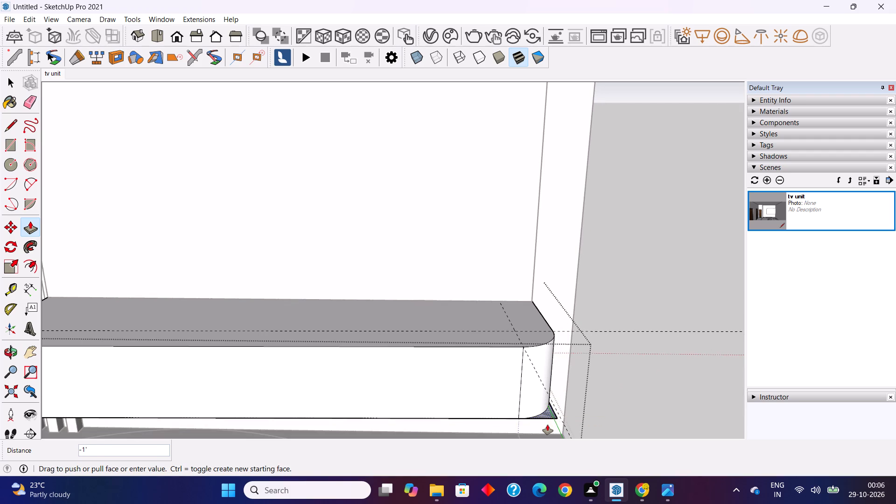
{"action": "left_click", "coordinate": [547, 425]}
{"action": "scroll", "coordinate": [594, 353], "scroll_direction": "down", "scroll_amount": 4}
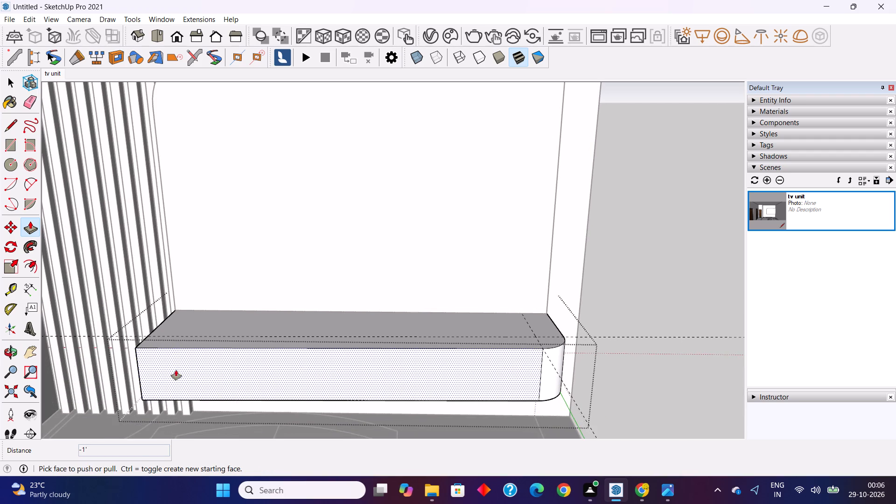
Undo the corner cut and the arc at the TV cabinet's front corner.
{"action": "middle_click_drag", "start_coordinate": [175, 370], "coordinate": [302, 369]}
{"action": "middle_click_drag", "start_coordinate": [298, 369], "coordinate": [324, 272], "text": "shift"}
{"action": "middle_click_drag", "start_coordinate": [307, 304], "coordinate": [299, 344]}
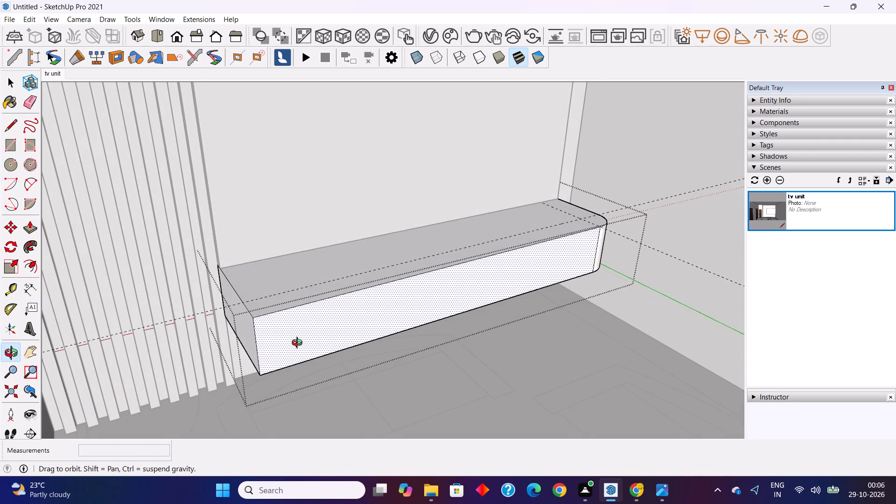
{"action": "middle_click_drag", "start_coordinate": [299, 344], "coordinate": [291, 344]}
{"action": "scroll", "coordinate": [256, 311], "scroll_direction": "up", "scroll_amount": 4}
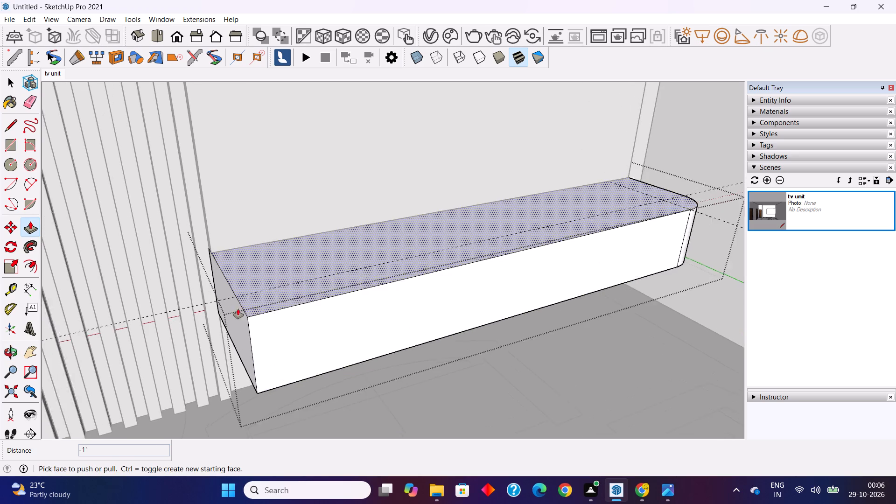
{"action": "left_click", "coordinate": [12, 286]}
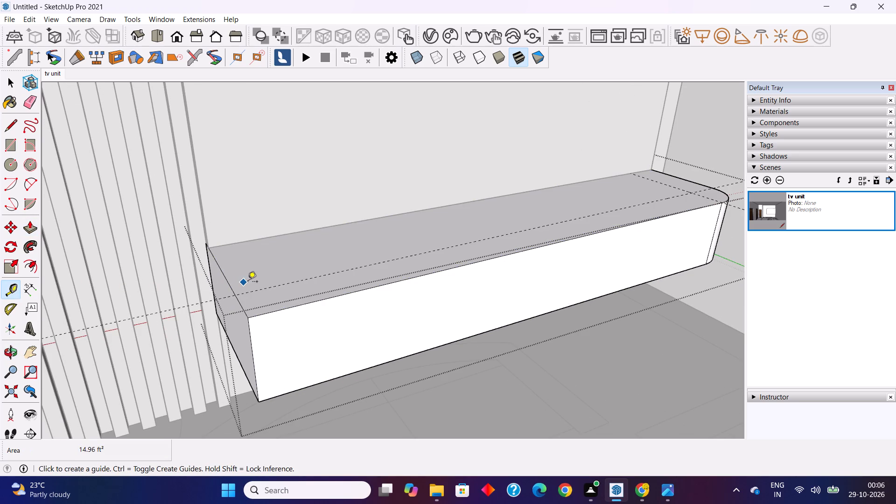
{"action": "scroll", "coordinate": [233, 291], "scroll_direction": "down", "scroll_amount": 2}
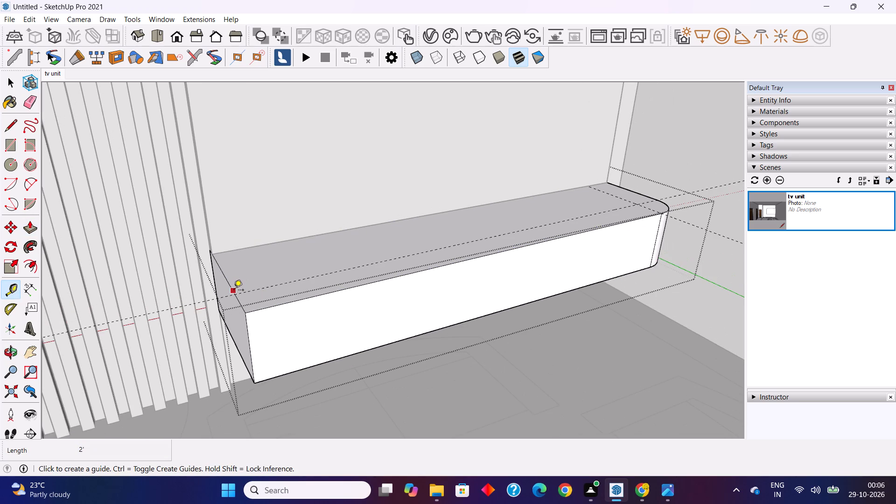
{"action": "key", "text": "ctrl+z"}
{"action": "key", "text": "ctrl+z"}
{"action": "scroll", "coordinate": [234, 294], "scroll_direction": "down", "scroll_amount": 2}
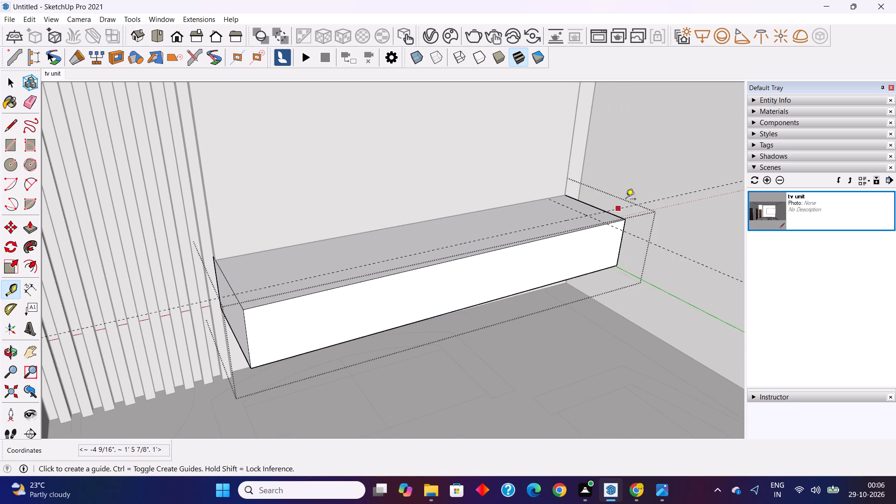
Delete the two guides crossing the cabinet top near its front corner.
{"action": "scroll", "coordinate": [639, 194], "scroll_direction": "up", "scroll_amount": 10}
{"action": "middle_click_drag", "start_coordinate": [578, 243], "coordinate": [568, 253]}
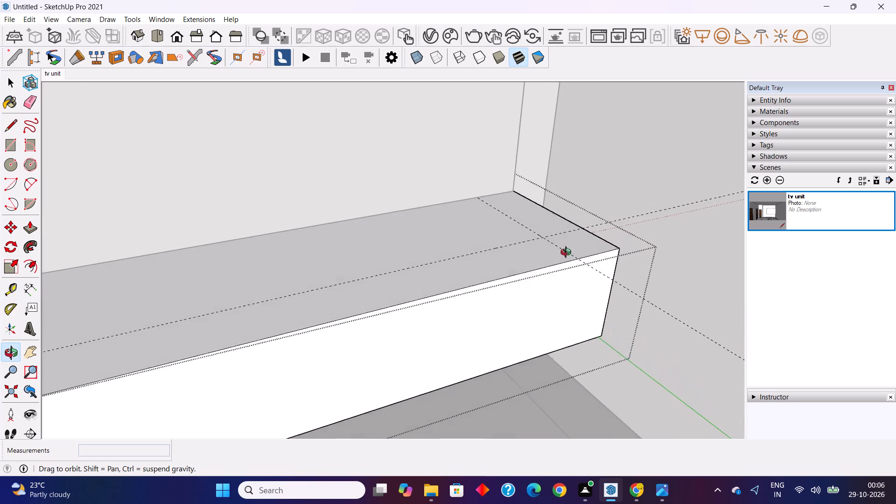
{"action": "middle_click_drag", "start_coordinate": [568, 253], "coordinate": [526, 290]}
{"action": "key", "text": "space"}
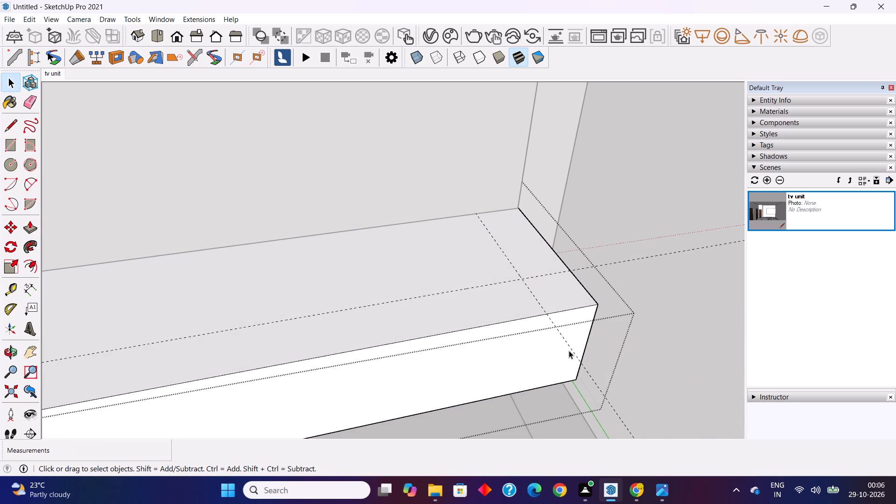
{"action": "left_click", "coordinate": [575, 353]}
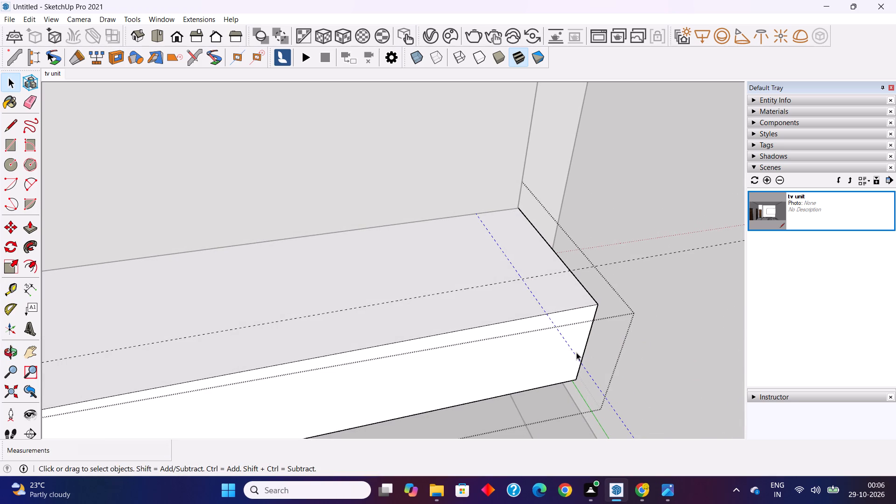
{"action": "key", "text": "Delete"}
{"action": "left_click", "coordinate": [636, 259]}
{"action": "key", "text": "Delete"}
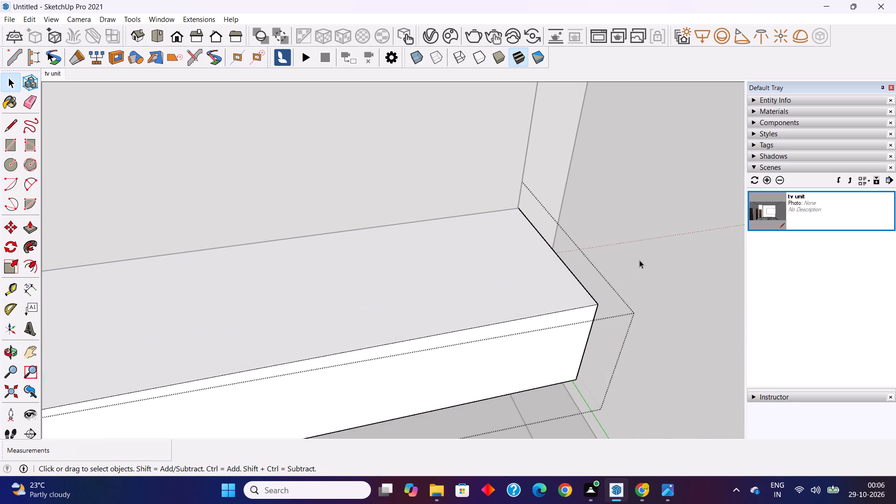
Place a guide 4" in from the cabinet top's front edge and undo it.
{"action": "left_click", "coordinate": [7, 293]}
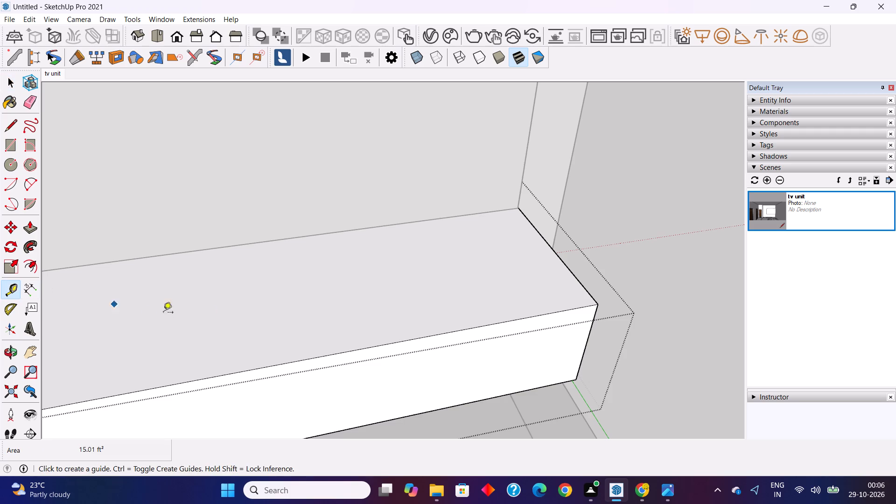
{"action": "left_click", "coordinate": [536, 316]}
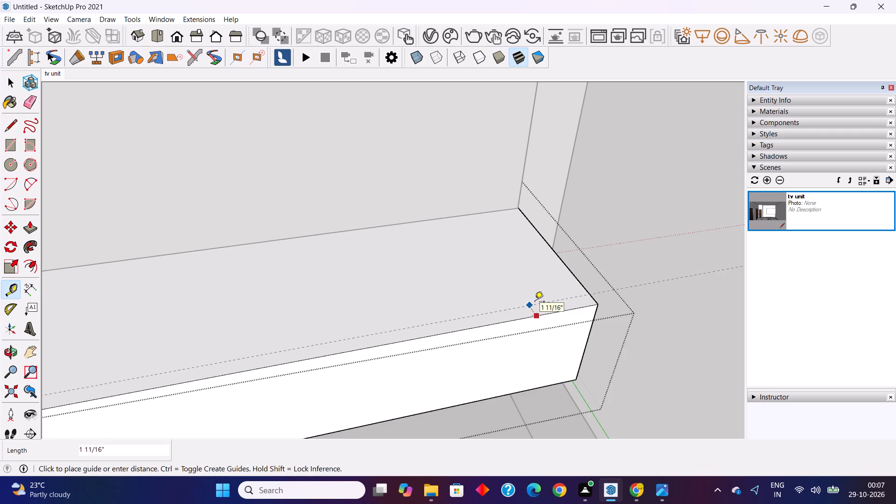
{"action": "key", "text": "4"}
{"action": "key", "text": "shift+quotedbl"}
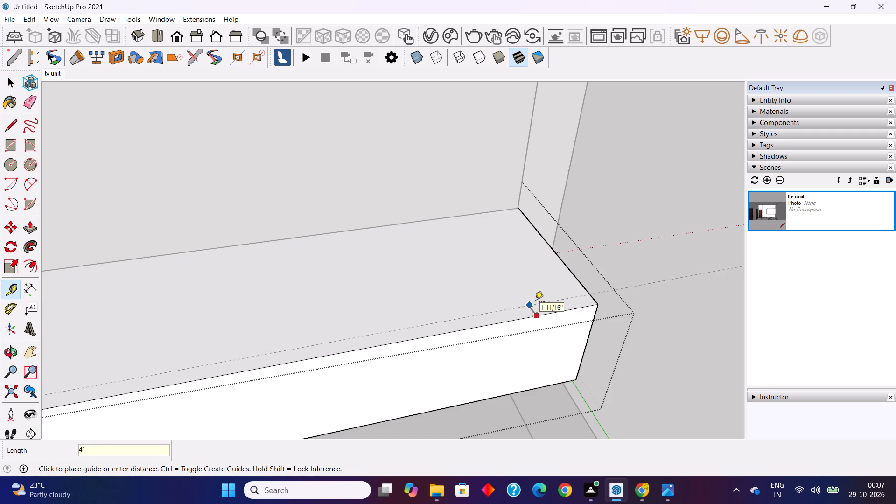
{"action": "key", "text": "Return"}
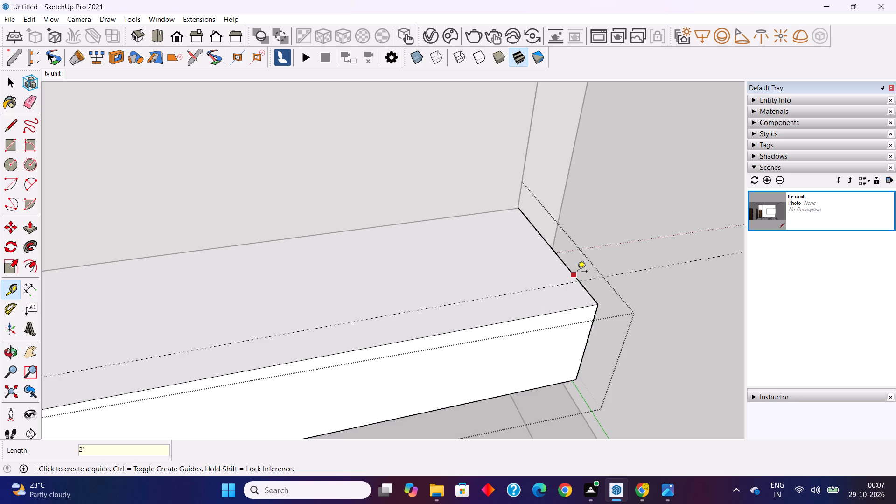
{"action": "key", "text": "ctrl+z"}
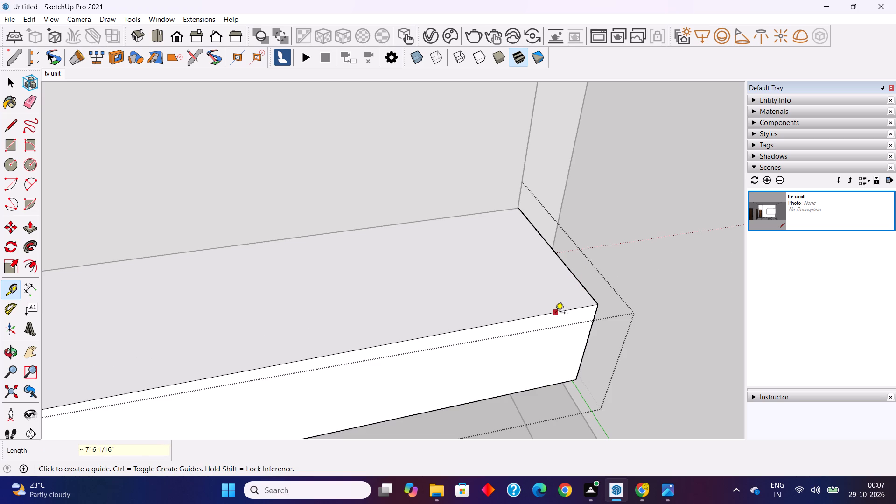
Place guides 2" in from the cabinet top's front edge and 2" in from its end edge away from the strips.
{"action": "left_click", "coordinate": [555, 314]}
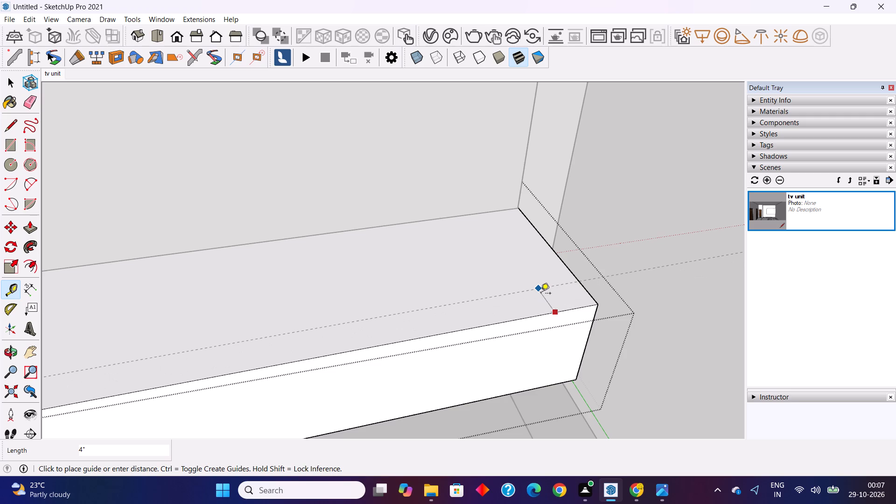
{"action": "key", "text": "2"}
{"action": "key", "text": "shift+quotedbl"}
{"action": "key", "text": "Return"}
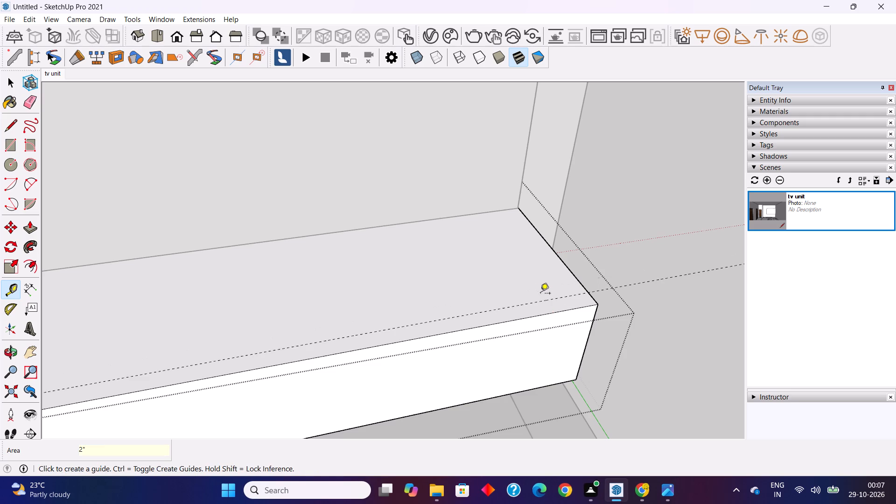
{"action": "left_click", "coordinate": [573, 274]}
{"action": "key", "text": "2"}
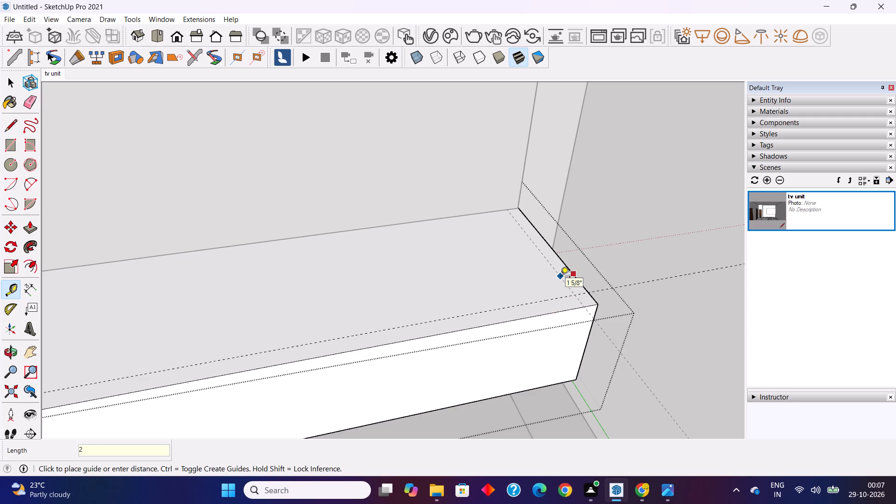
{"action": "key", "text": "shift+quotedbl"}
{"action": "key", "text": "Return"}
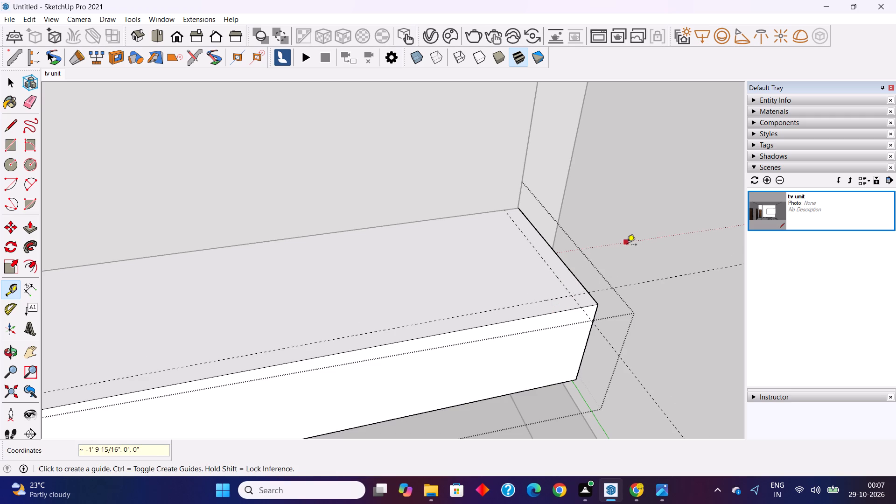
Place a guide 2" in from the cabinet top's end edge beside the vertical strips.
{"action": "scroll", "coordinate": [631, 244], "scroll_direction": "down", "scroll_amount": 9}
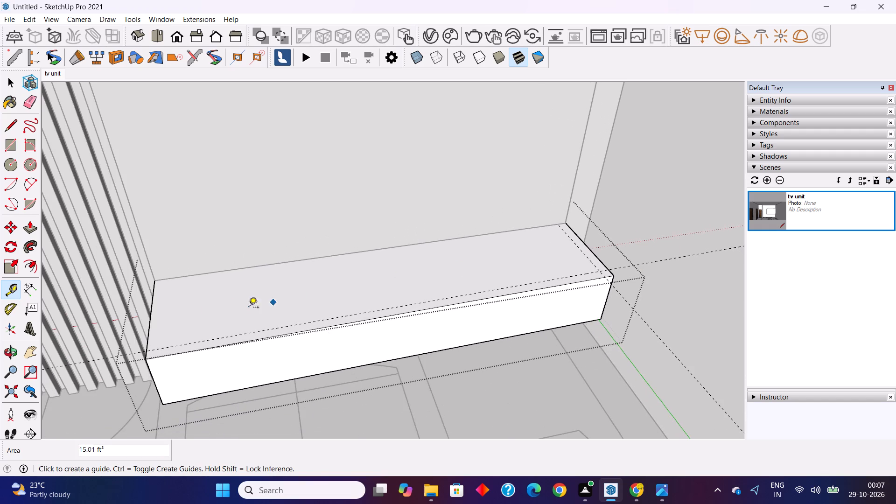
{"action": "scroll", "coordinate": [122, 354], "scroll_direction": "up", "scroll_amount": 6}
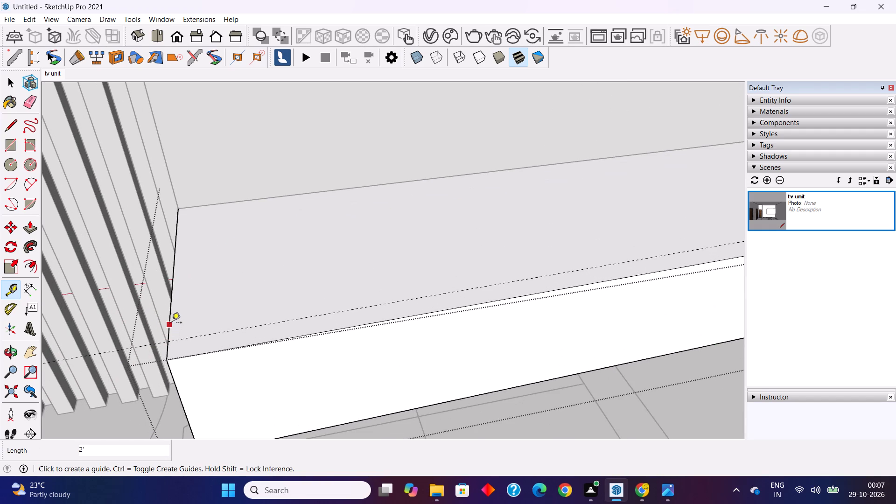
{"action": "left_click", "coordinate": [169, 320]}
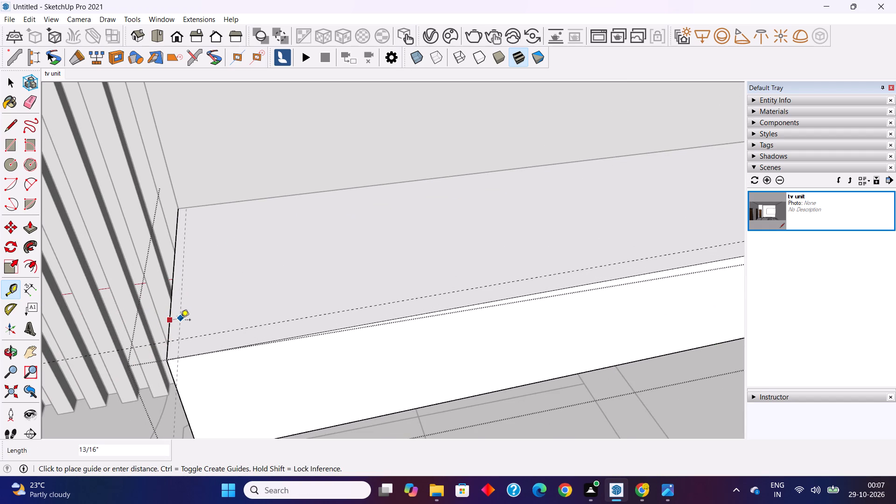
{"action": "key", "text": "2"}
{"action": "key", "text": "shift+quotedbl"}
{"action": "key", "text": "Return"}
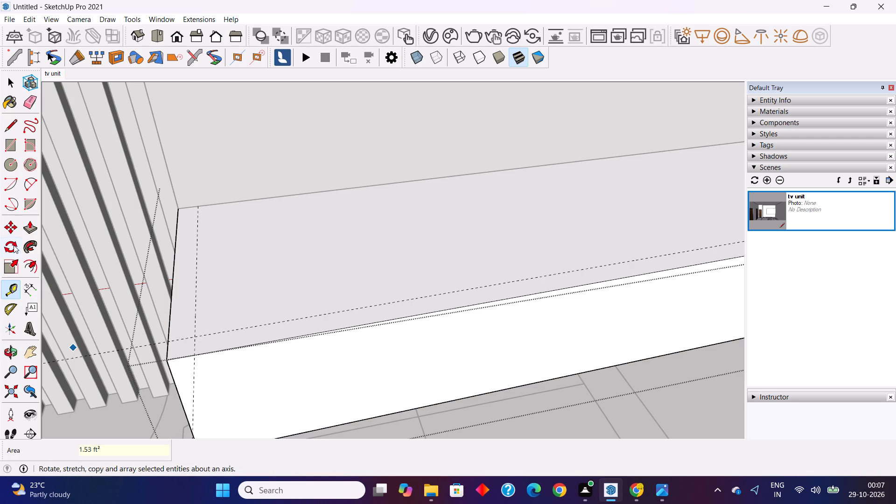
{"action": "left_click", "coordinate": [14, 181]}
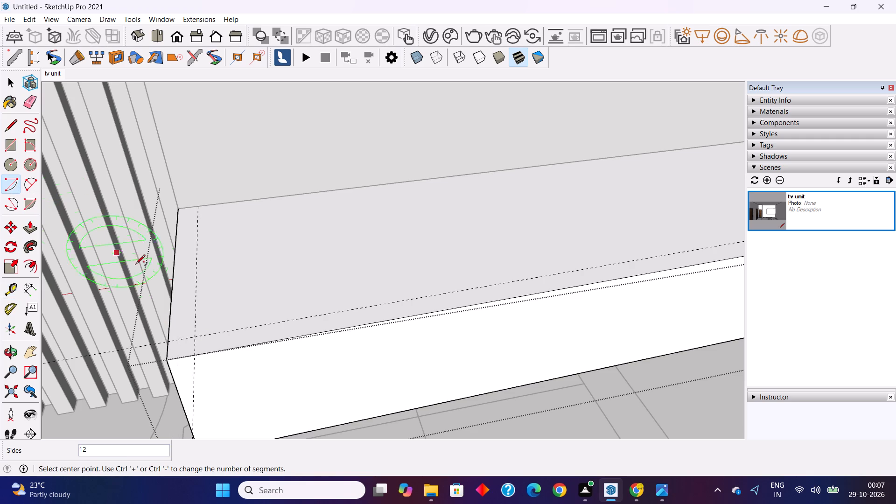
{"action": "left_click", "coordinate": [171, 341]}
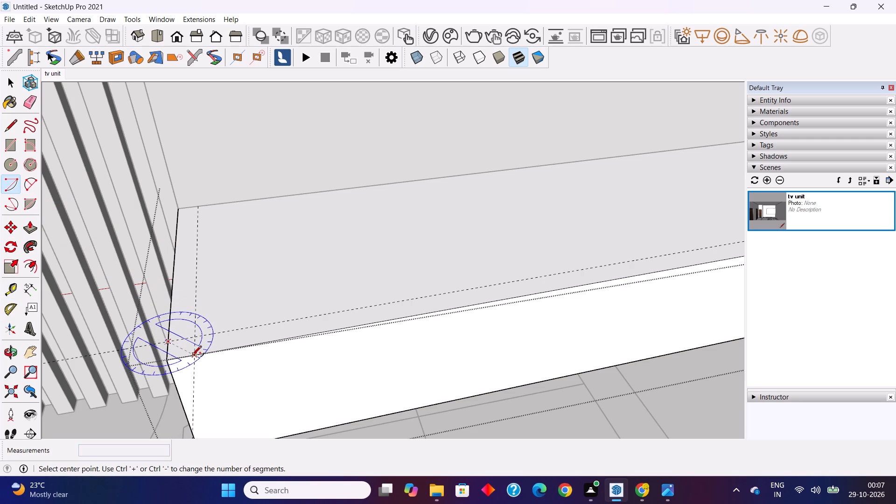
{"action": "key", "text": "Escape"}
Draw a tangent arc across the top's front corner beside the strips, joining the points where the guides meet the edges.
{"action": "left_click", "coordinate": [29, 186]}
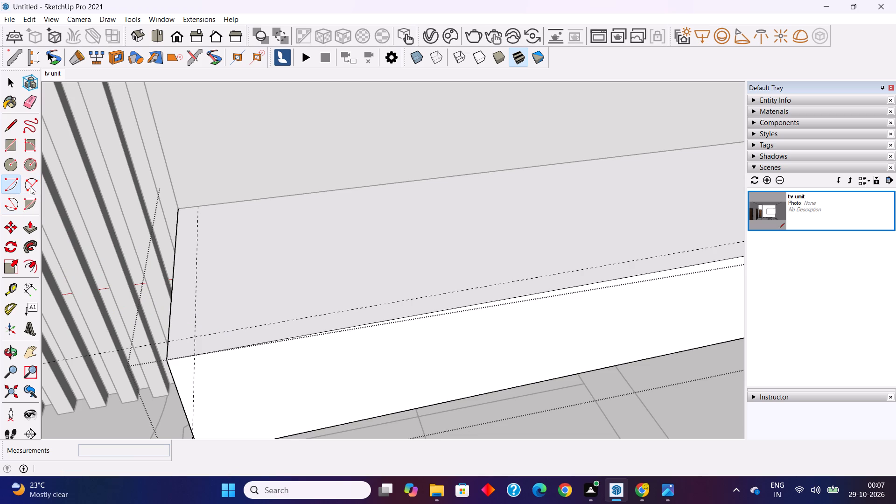
{"action": "left_click", "coordinate": [168, 341]}
{"action": "triple_click", "coordinate": [193, 356]}
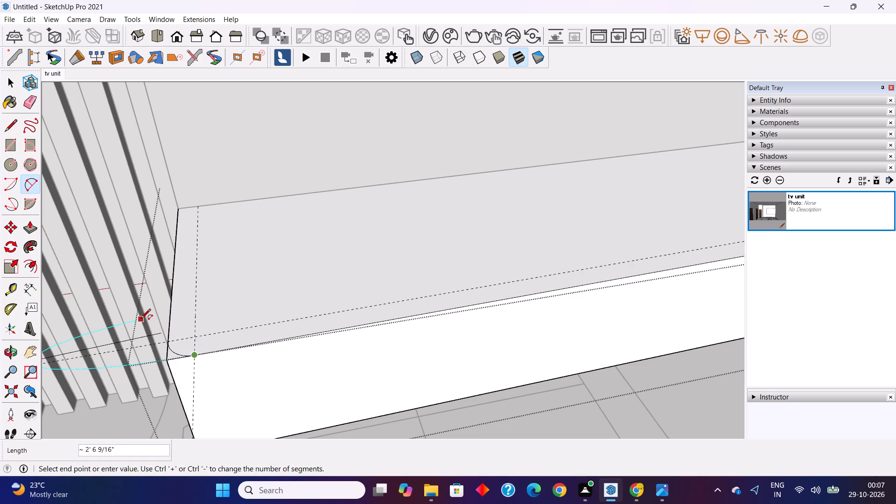
{"action": "key", "text": "Escape"}
Draw a matching tangent arc across the top's opposite front corner, between the guides' meeting points on the front and end edges.
{"action": "scroll", "coordinate": [104, 337], "scroll_direction": "down", "scroll_amount": 5}
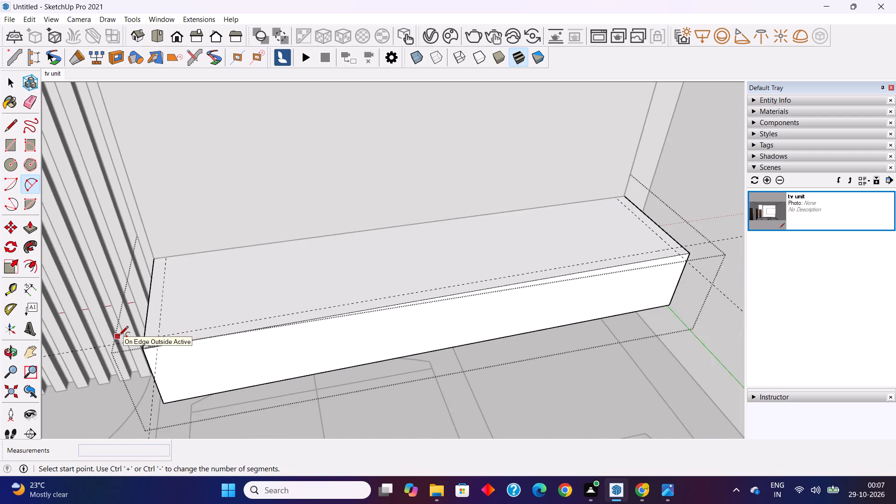
{"action": "scroll", "coordinate": [119, 336], "scroll_direction": "down", "scroll_amount": 2}
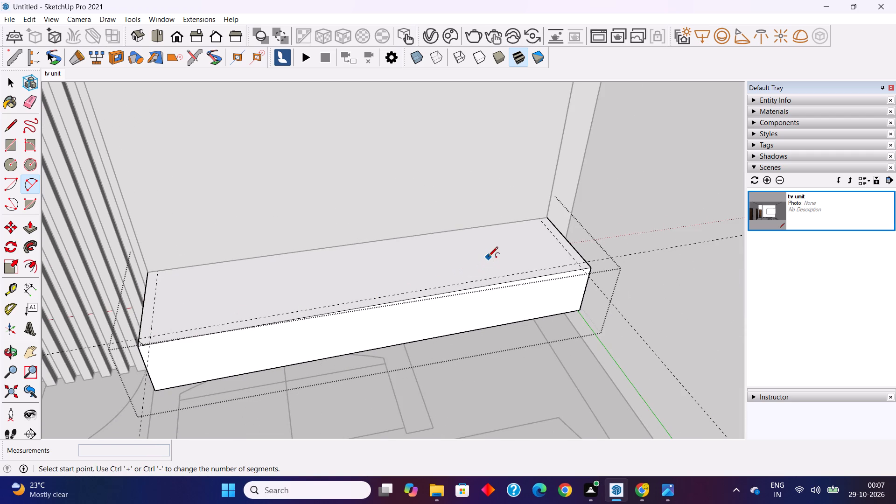
{"action": "scroll", "coordinate": [586, 256], "scroll_direction": "up", "scroll_amount": 10}
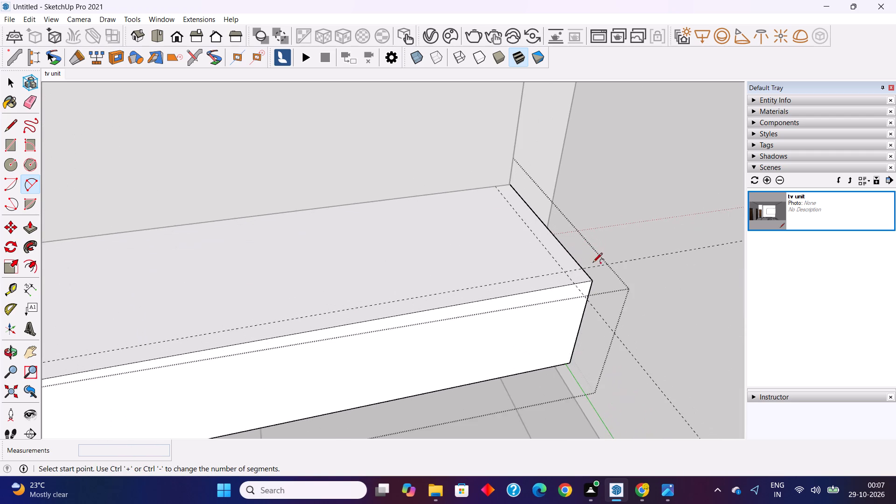
{"action": "scroll", "coordinate": [593, 263], "scroll_direction": "up", "scroll_amount": 4}
{"action": "left_click", "coordinate": [570, 289]}
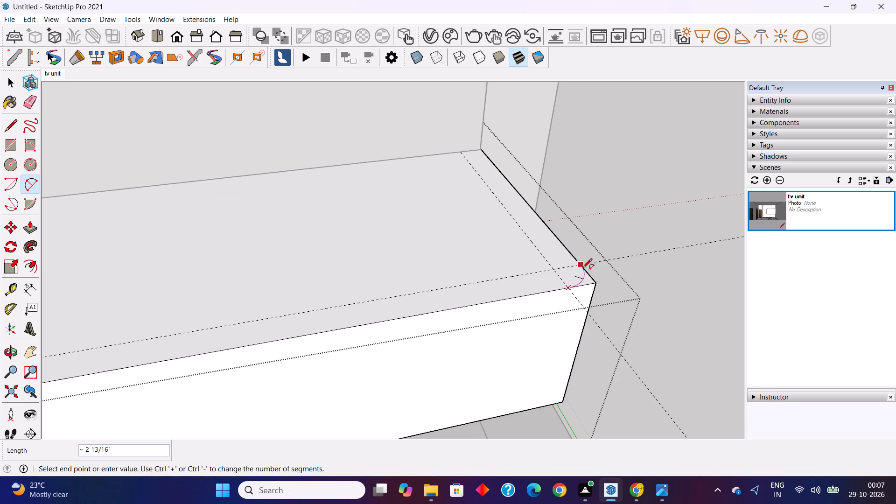
{"action": "double_click", "coordinate": [582, 264]}
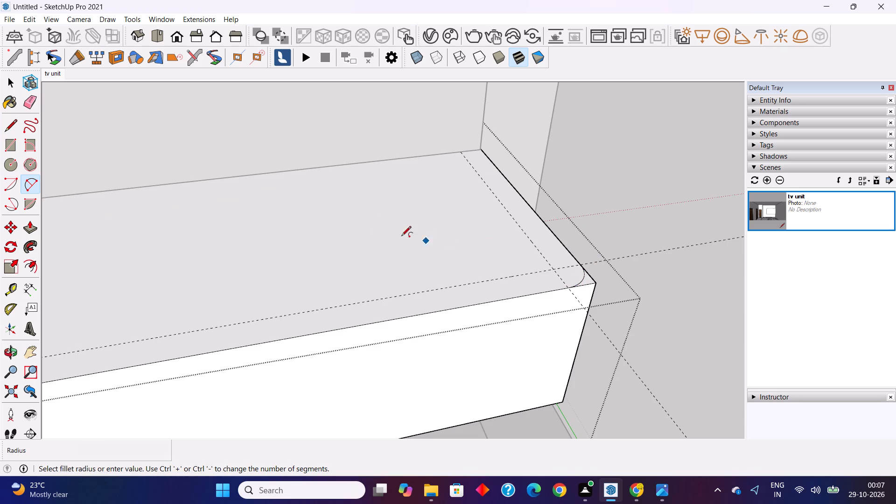
Push the piece outside the arc down 1' through the cabinet at the front corner away from the strips.
{"action": "left_click", "coordinate": [29, 225]}
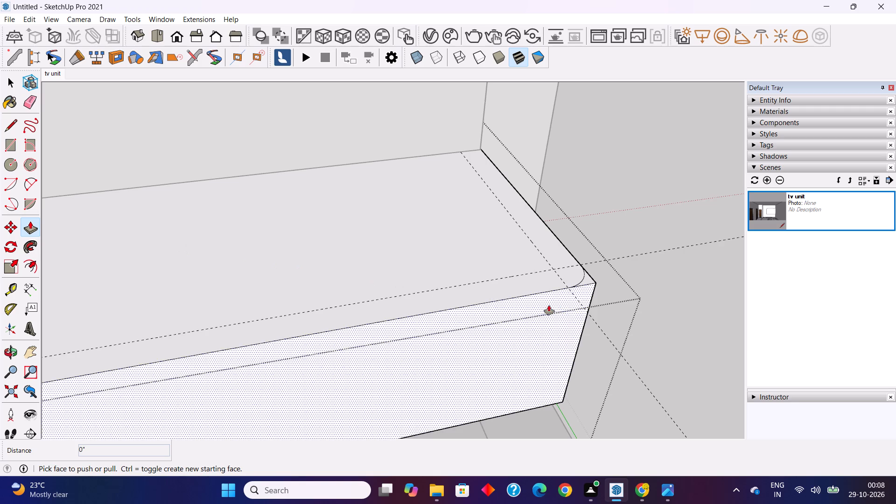
{"action": "left_click", "coordinate": [587, 281]}
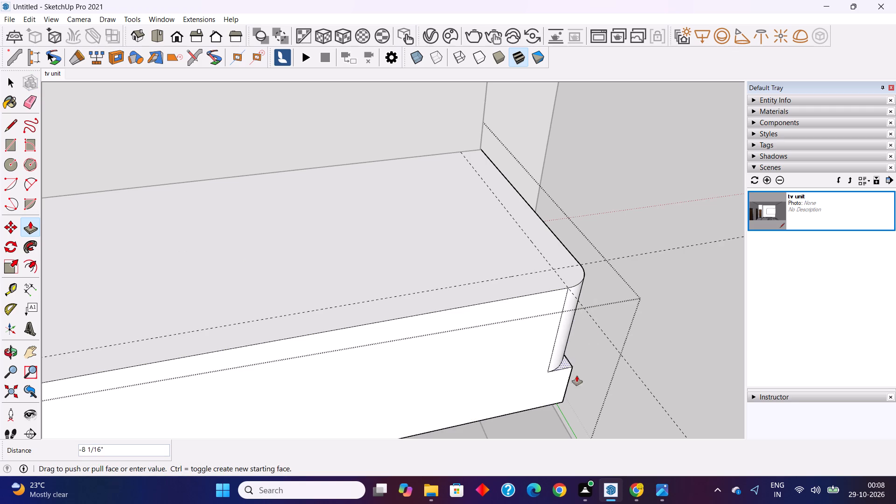
{"action": "left_click", "coordinate": [556, 407]}
Push the matching piece outside the arc down 1' at the front corner beside the strips and leave the cabinet group.
{"action": "scroll", "coordinate": [671, 281], "scroll_direction": "down", "scroll_amount": 3}
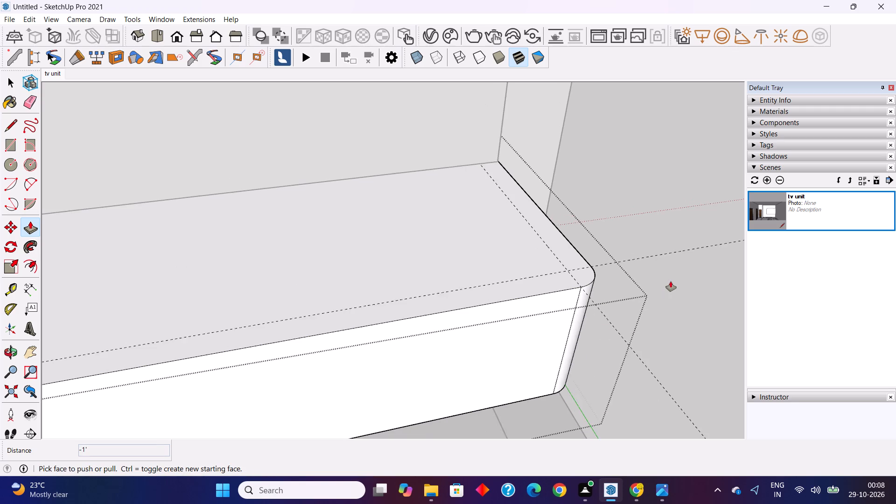
{"action": "scroll", "coordinate": [641, 276], "scroll_direction": "down", "scroll_amount": 14}
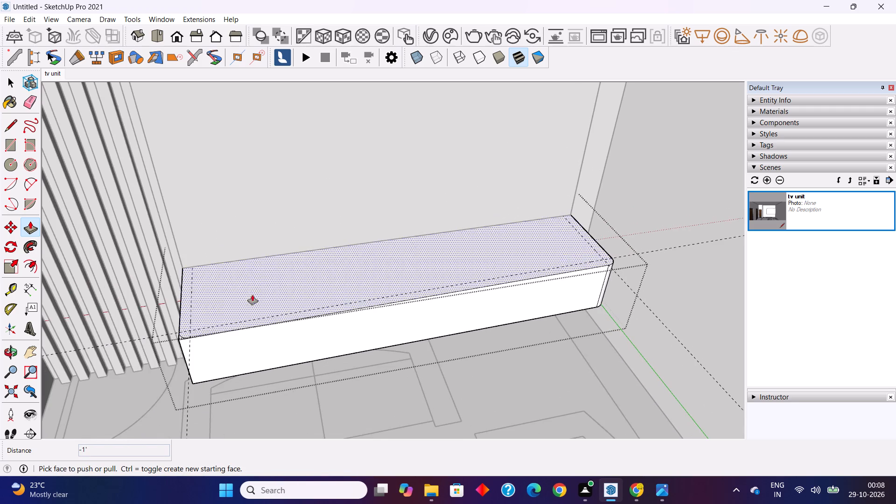
{"action": "scroll", "coordinate": [154, 371], "scroll_direction": "up", "scroll_amount": 7}
{"action": "scroll", "coordinate": [192, 357], "scroll_direction": "up", "scroll_amount": 2}
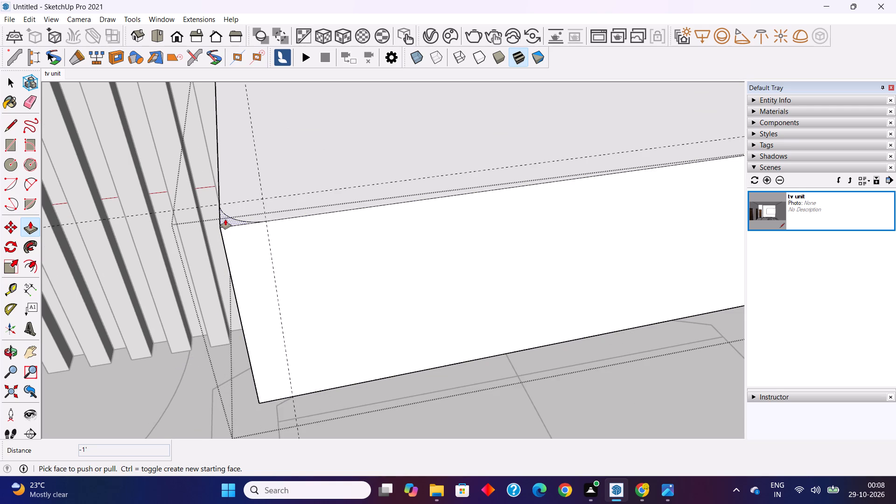
{"action": "left_click", "coordinate": [225, 219]}
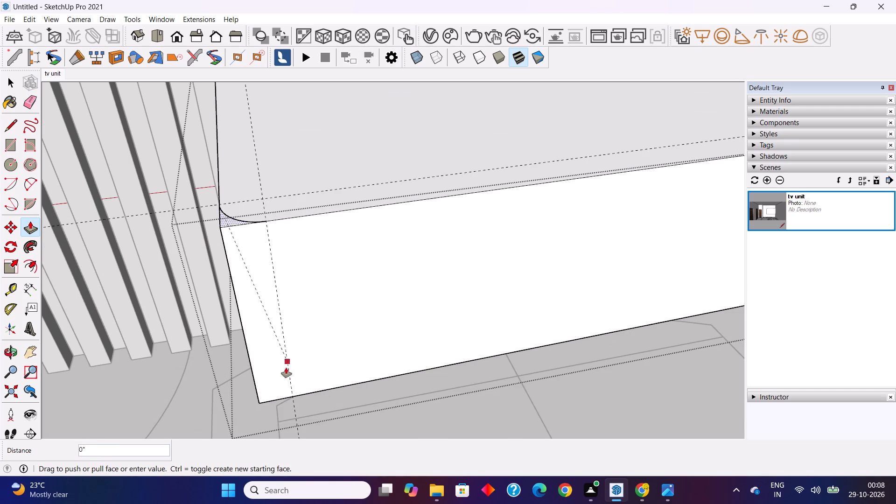
{"action": "left_click", "coordinate": [281, 411]}
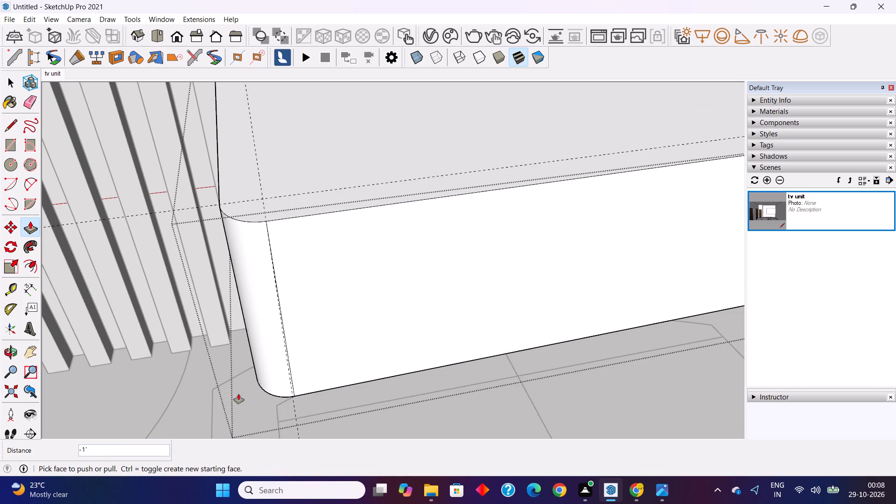
{"action": "scroll", "coordinate": [129, 368], "scroll_direction": "down", "scroll_amount": 4}
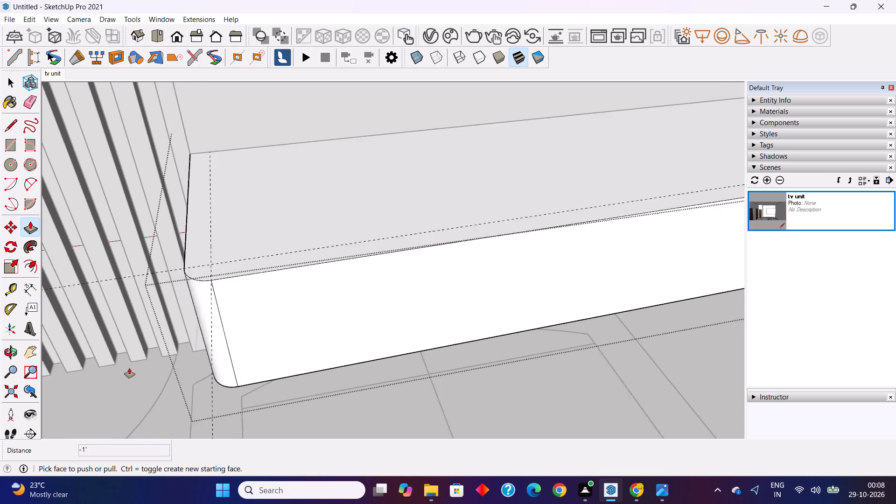
{"action": "scroll", "coordinate": [129, 368], "scroll_direction": "down", "scroll_amount": 6}
{"action": "middle_click_drag", "start_coordinate": [189, 359], "coordinate": [211, 306]}
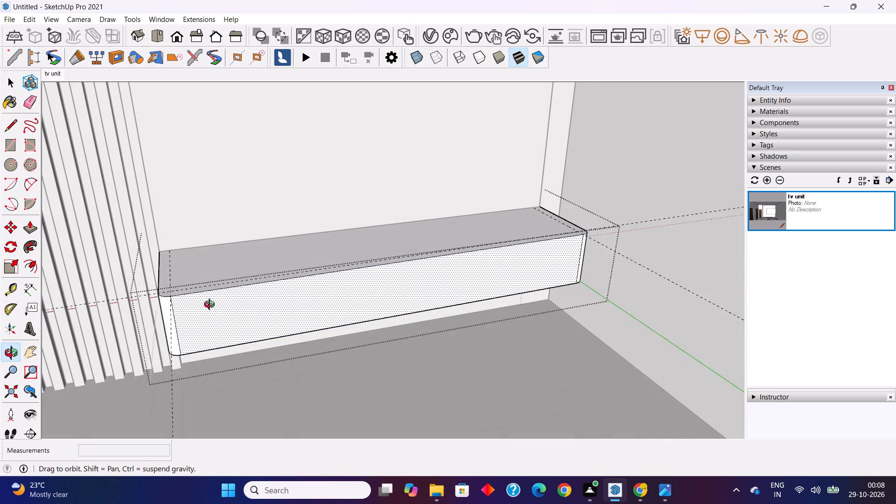
{"action": "middle_click_drag", "start_coordinate": [211, 306], "coordinate": [217, 304]}
{"action": "key", "text": "space"}
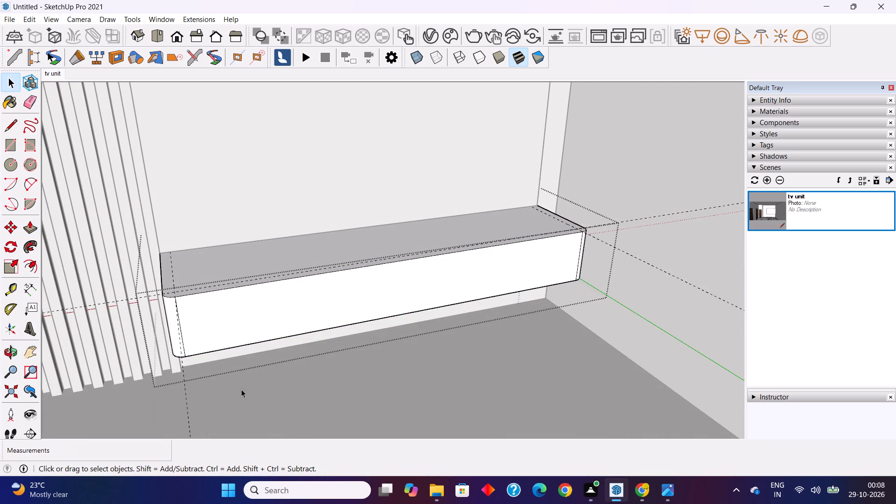
{"action": "left_click", "coordinate": [242, 389]}
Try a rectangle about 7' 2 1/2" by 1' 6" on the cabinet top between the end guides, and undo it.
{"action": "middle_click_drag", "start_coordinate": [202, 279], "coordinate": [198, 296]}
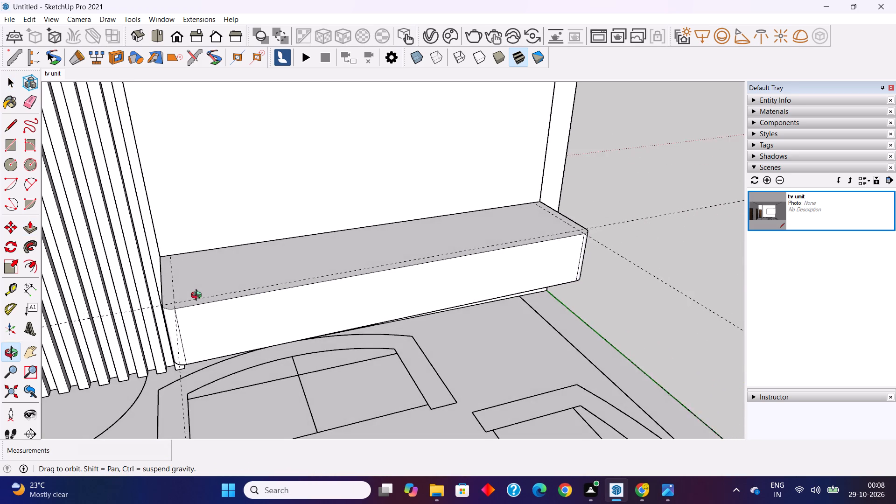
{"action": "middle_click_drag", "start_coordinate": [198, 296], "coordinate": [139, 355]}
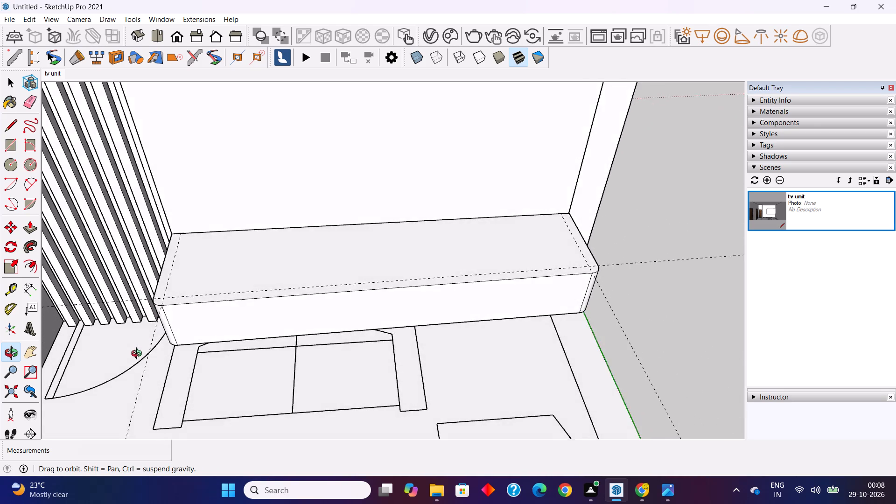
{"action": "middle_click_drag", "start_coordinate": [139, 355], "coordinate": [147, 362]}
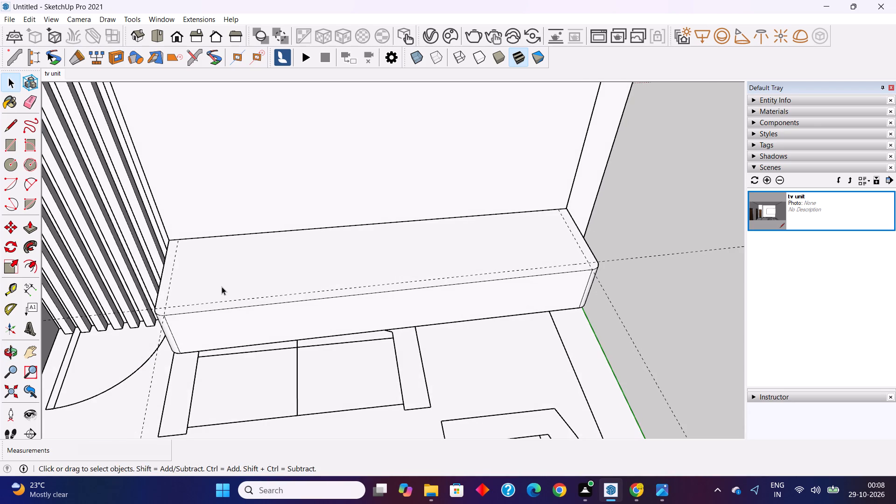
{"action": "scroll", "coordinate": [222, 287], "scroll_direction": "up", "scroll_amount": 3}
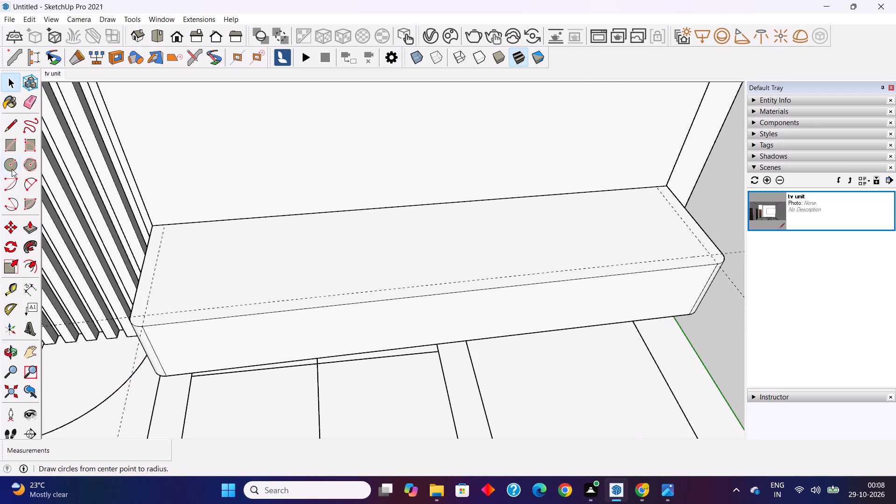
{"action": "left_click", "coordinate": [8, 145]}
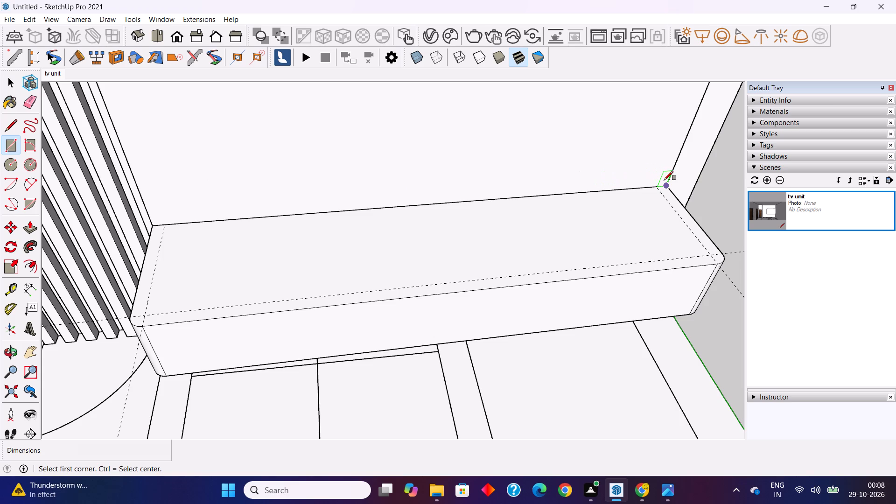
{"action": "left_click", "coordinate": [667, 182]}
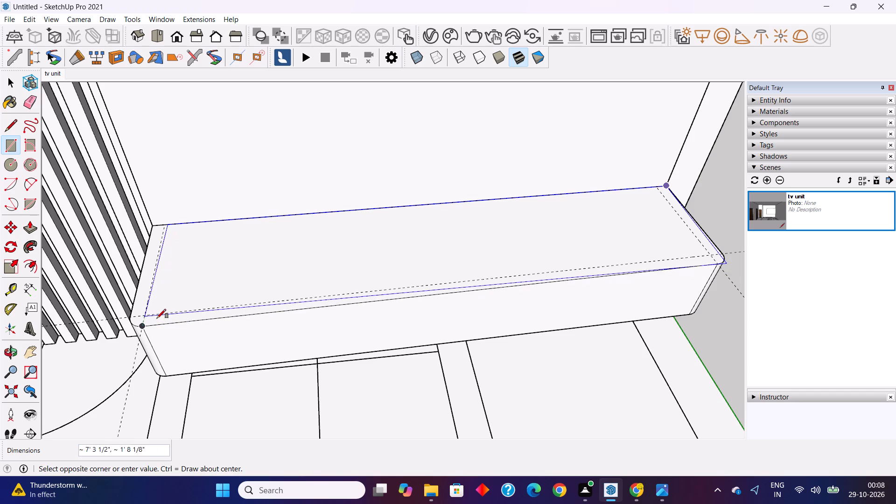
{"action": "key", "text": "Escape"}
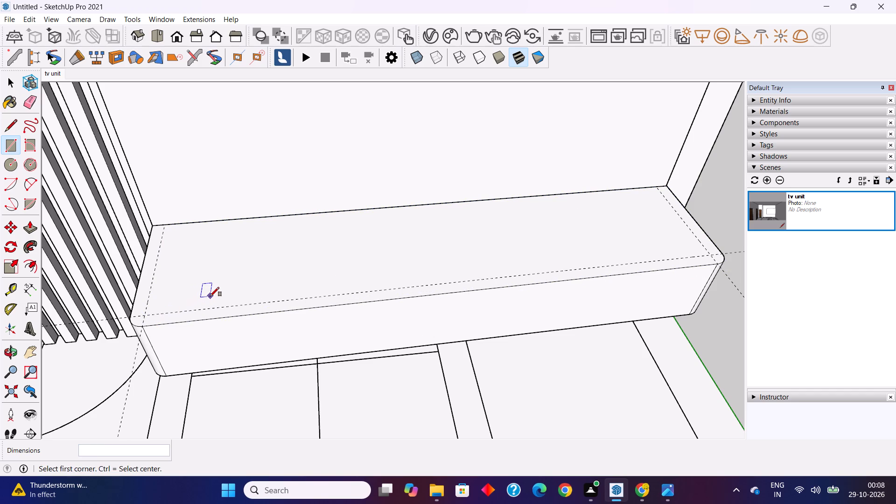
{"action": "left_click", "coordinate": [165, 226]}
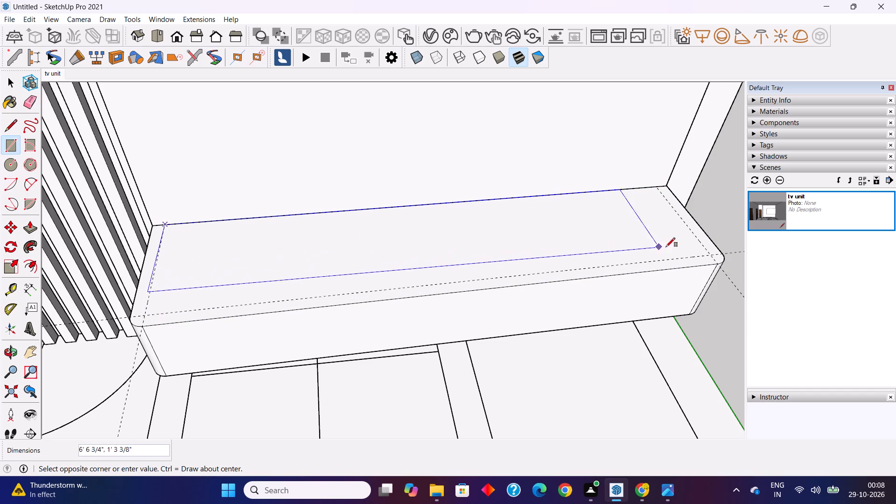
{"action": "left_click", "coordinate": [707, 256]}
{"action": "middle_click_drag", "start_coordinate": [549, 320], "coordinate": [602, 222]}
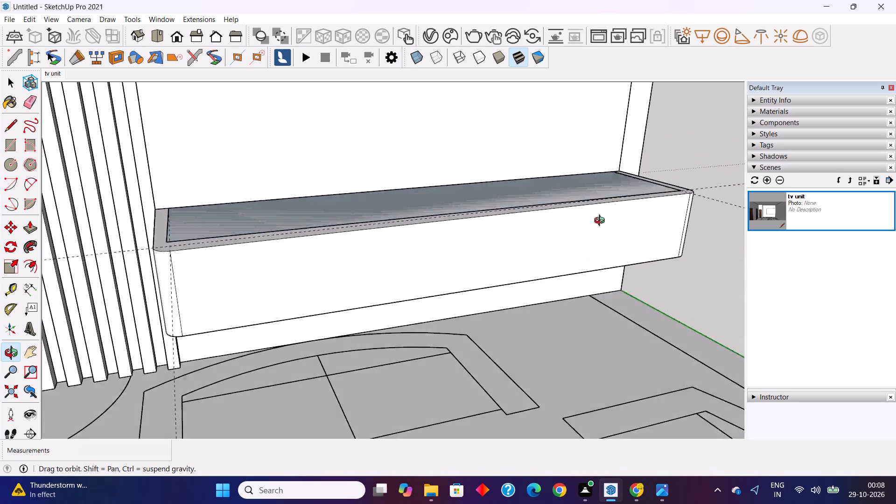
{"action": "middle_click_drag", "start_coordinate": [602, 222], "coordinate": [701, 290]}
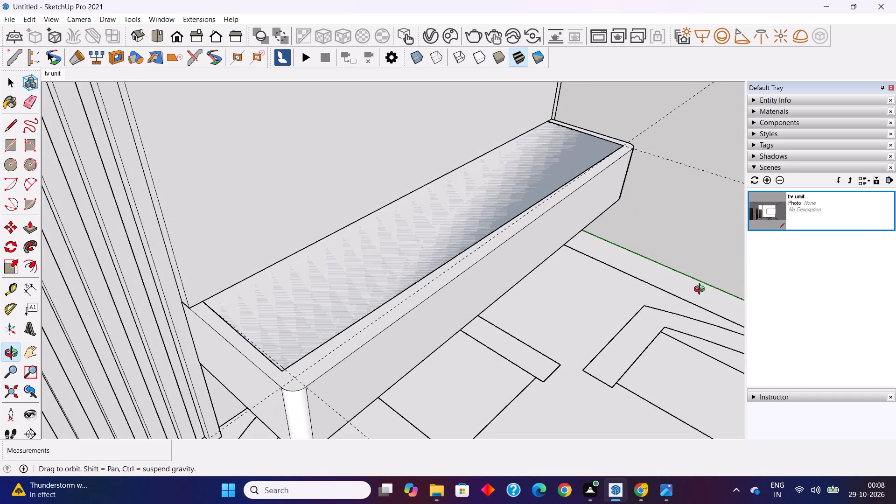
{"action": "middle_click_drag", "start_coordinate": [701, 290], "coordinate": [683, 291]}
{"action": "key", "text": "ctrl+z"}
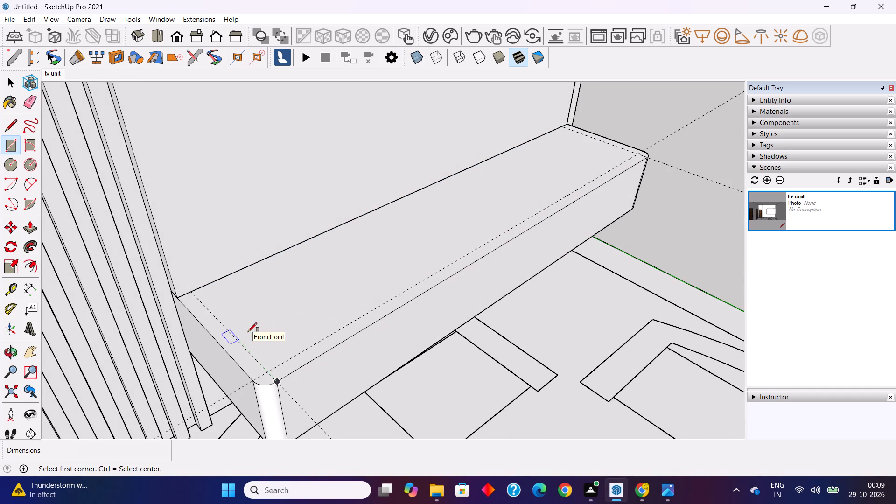
Draw a rectangle about 8 3/8" by 4 15/16" on the cabinet top and extrude it up 2" into a block.
{"action": "scroll", "coordinate": [248, 332], "scroll_direction": "down", "scroll_amount": 2}
{"action": "middle_click_drag", "start_coordinate": [267, 372], "coordinate": [106, 351]}
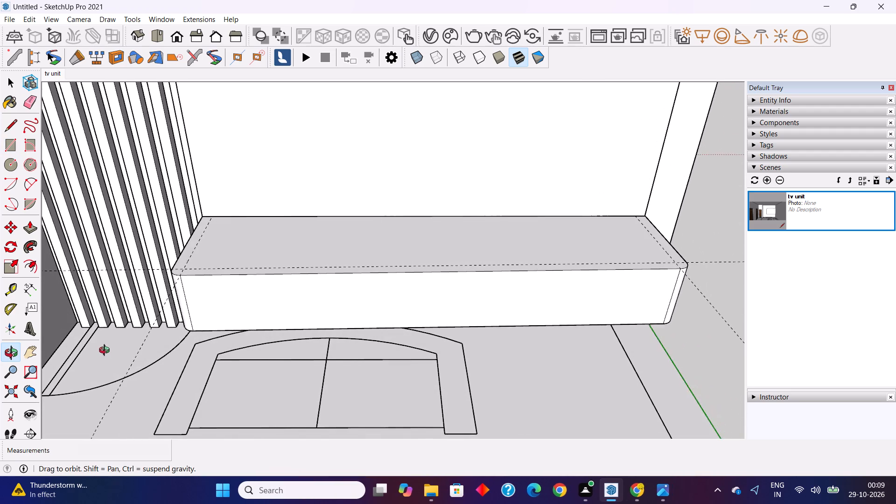
{"action": "middle_click_drag", "start_coordinate": [106, 351], "coordinate": [111, 352]}
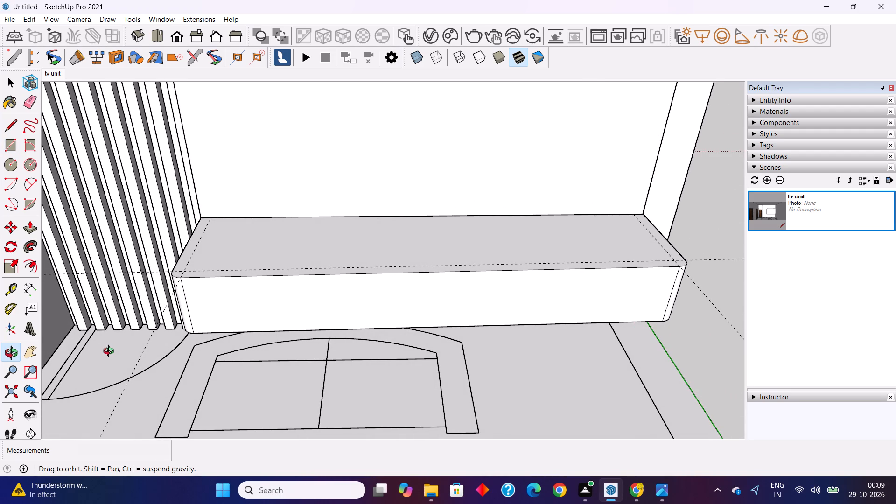
{"action": "middle_click_drag", "start_coordinate": [111, 352], "coordinate": [113, 255]}
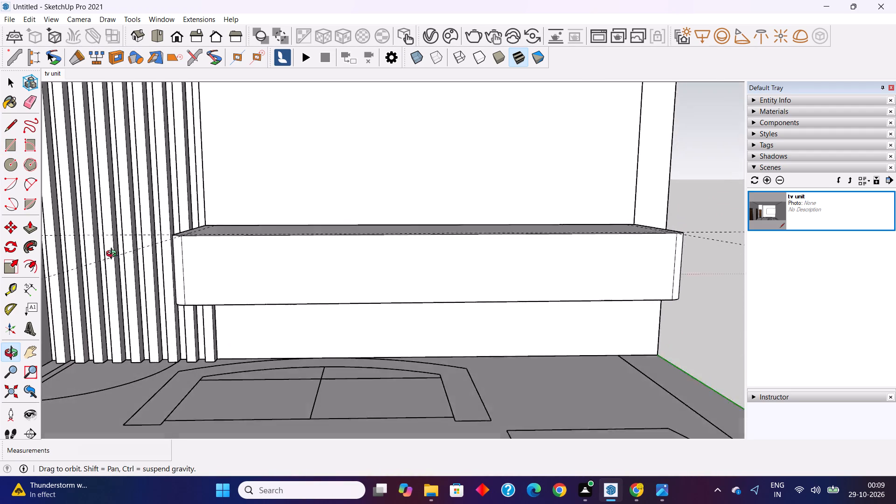
{"action": "middle_click_drag", "start_coordinate": [113, 255], "coordinate": [201, 249]}
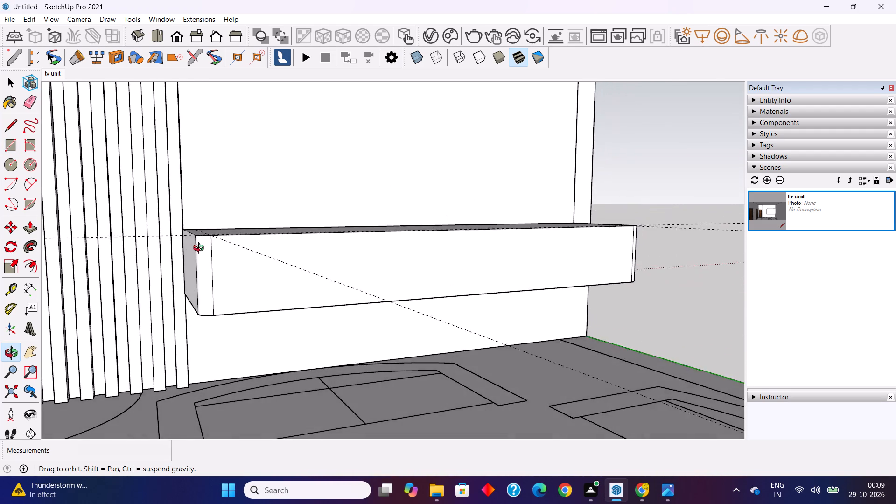
{"action": "middle_click_drag", "start_coordinate": [201, 249], "coordinate": [87, 379]}
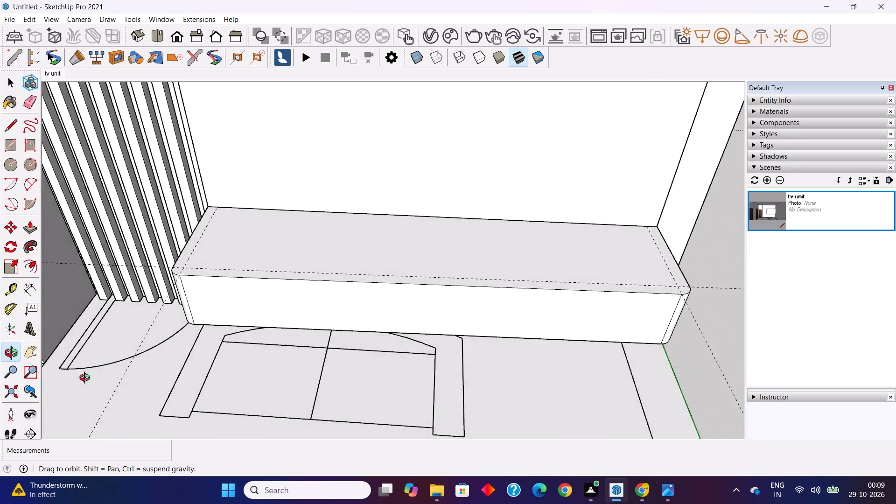
{"action": "middle_click_drag", "start_coordinate": [87, 379], "coordinate": [103, 415]}
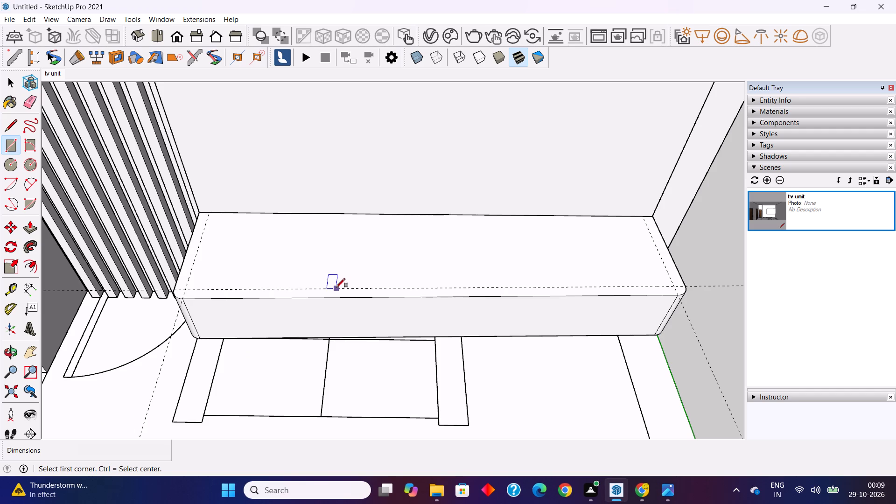
{"action": "left_click", "coordinate": [308, 255]}
{"action": "left_click", "coordinate": [351, 276]}
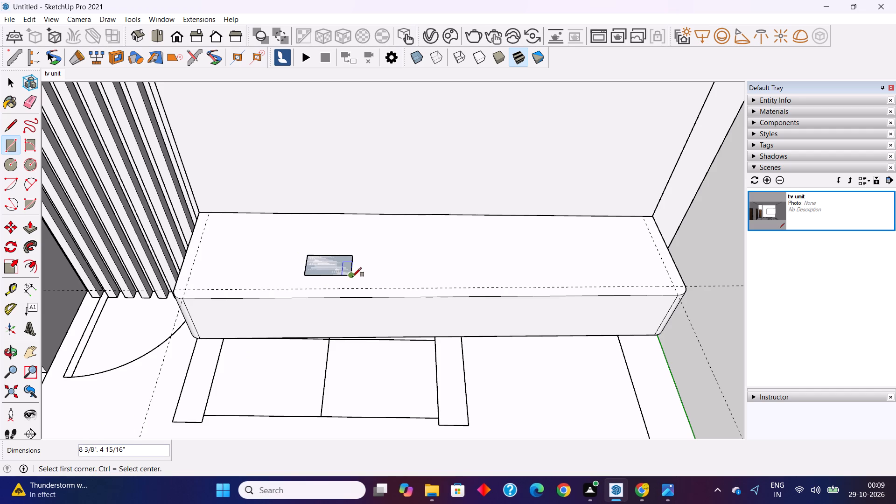
{"action": "left_click", "coordinate": [30, 230]}
{"action": "left_click", "coordinate": [330, 264]}
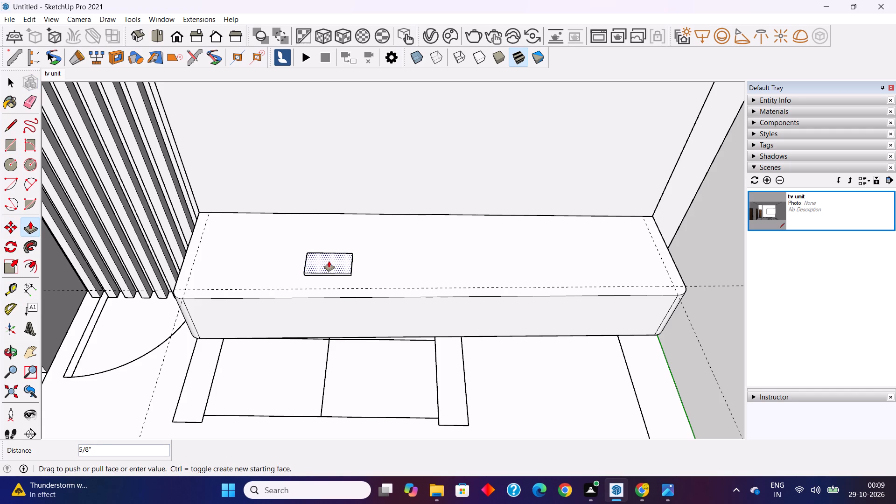
{"action": "type", "text": "2\""}
{"action": "key", "text": "Return"}
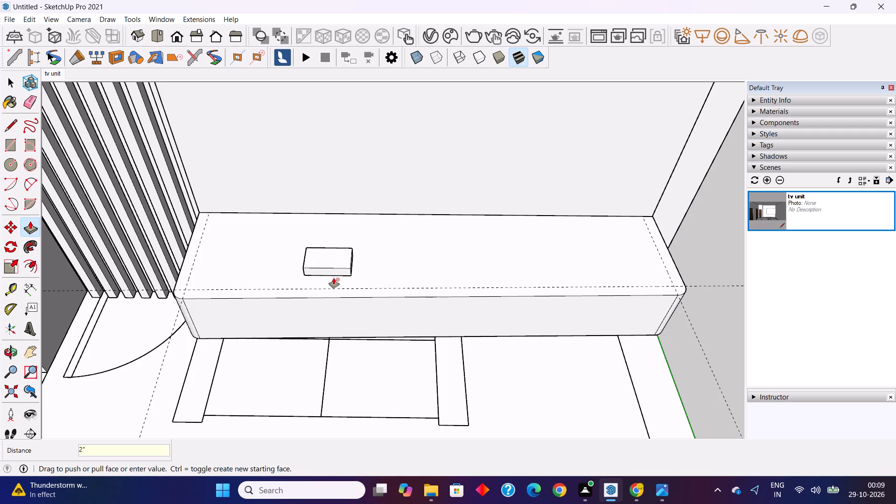
Pull the block's front face forward until it is flush with the cabinet top's front edge.
{"action": "left_click", "coordinate": [334, 273]}
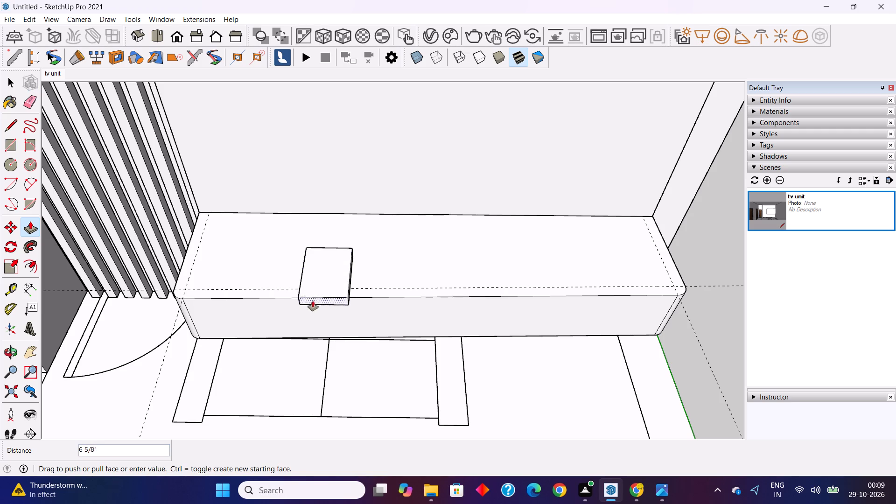
{"action": "left_click", "coordinate": [265, 300]}
Extend the block's end face about 4' 9 3/4" along the cabinet top, away from the vertical strips.
{"action": "middle_click_drag", "start_coordinate": [395, 305], "coordinate": [288, 298]}
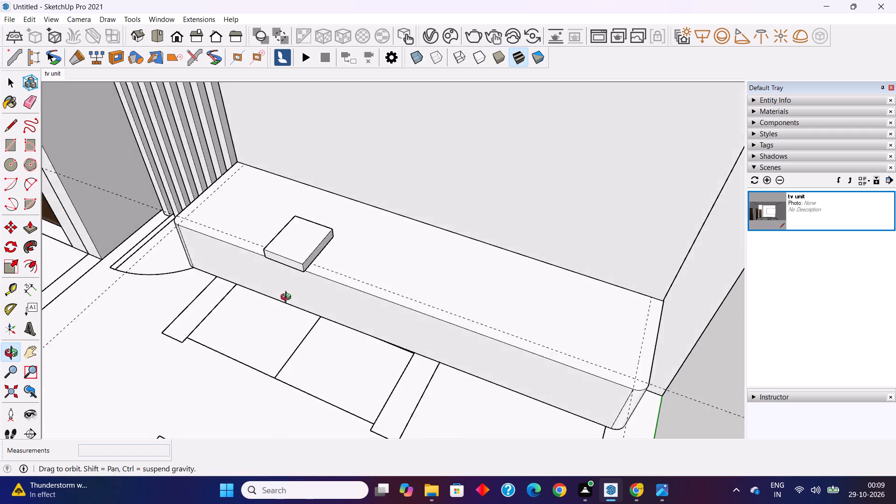
{"action": "middle_click_drag", "start_coordinate": [288, 298], "coordinate": [243, 291]}
{"action": "left_click", "coordinate": [302, 241]}
{"action": "scroll", "coordinate": [303, 241], "scroll_direction": "down", "scroll_amount": 2}
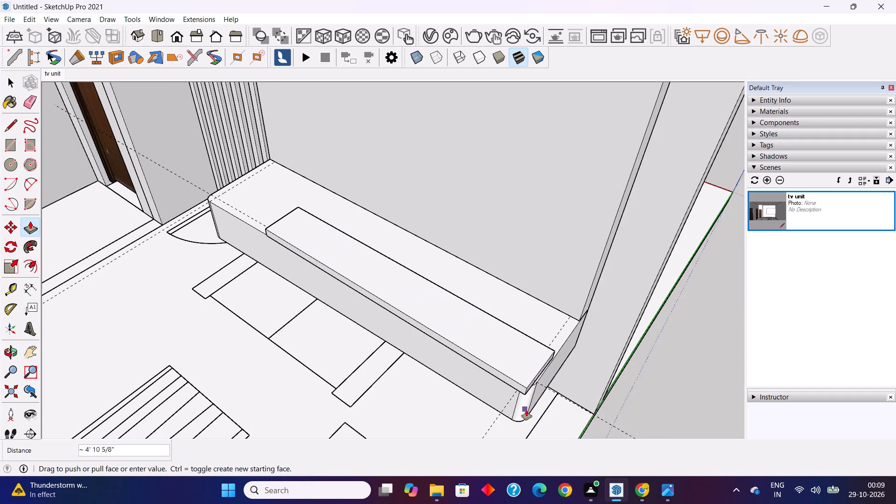
{"action": "left_click", "coordinate": [516, 410]}
Extend the slab's back face about 11 3/8" across the cabinet top until it meets the wall panel.
{"action": "middle_click_drag", "start_coordinate": [518, 404], "coordinate": [328, 346]}
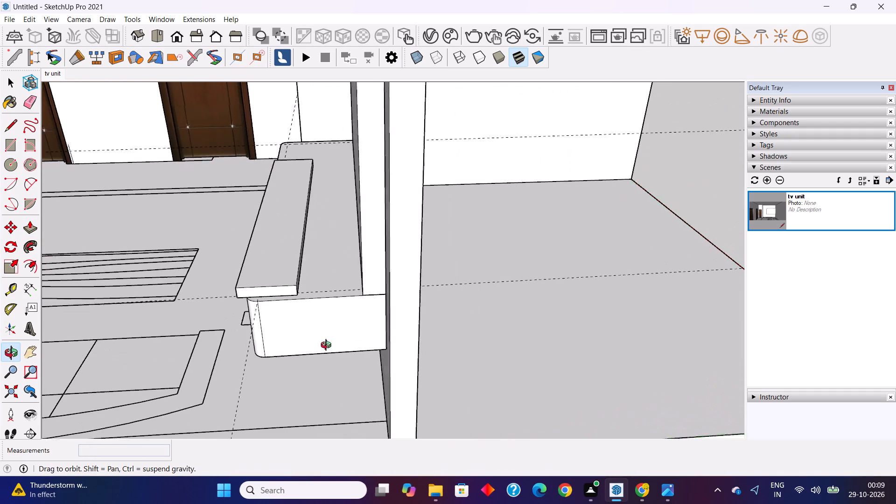
{"action": "middle_click_drag", "start_coordinate": [328, 346], "coordinate": [326, 346]}
{"action": "scroll", "coordinate": [289, 276], "scroll_direction": "up", "scroll_amount": 3}
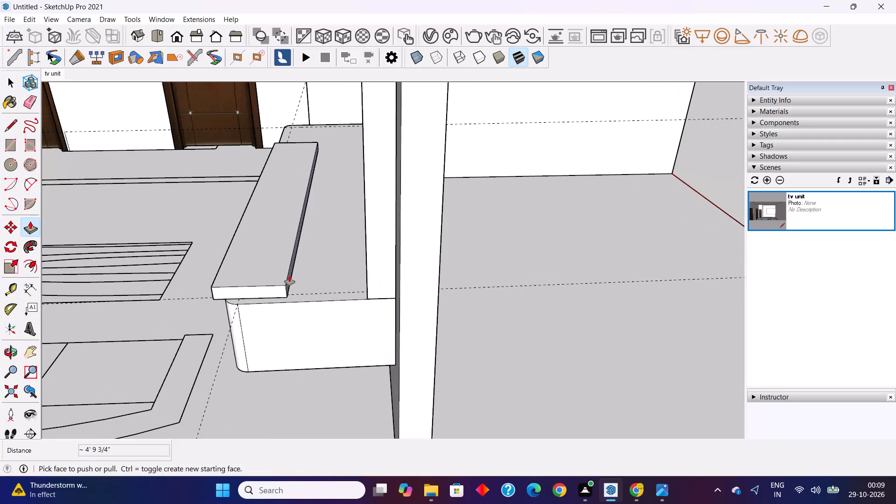
{"action": "left_click", "coordinate": [289, 276]}
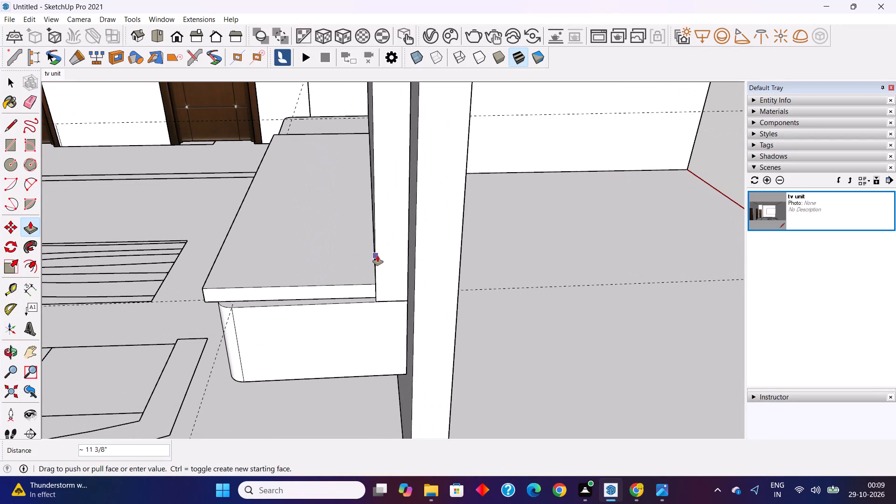
{"action": "left_click", "coordinate": [378, 256]}
Extend the slab's end face about 1' 10 5/8" along the cabinet top toward the vertical strips.
{"action": "scroll", "coordinate": [406, 346], "scroll_direction": "down", "scroll_amount": 4}
{"action": "middle_click_drag", "start_coordinate": [359, 351], "coordinate": [795, 324]}
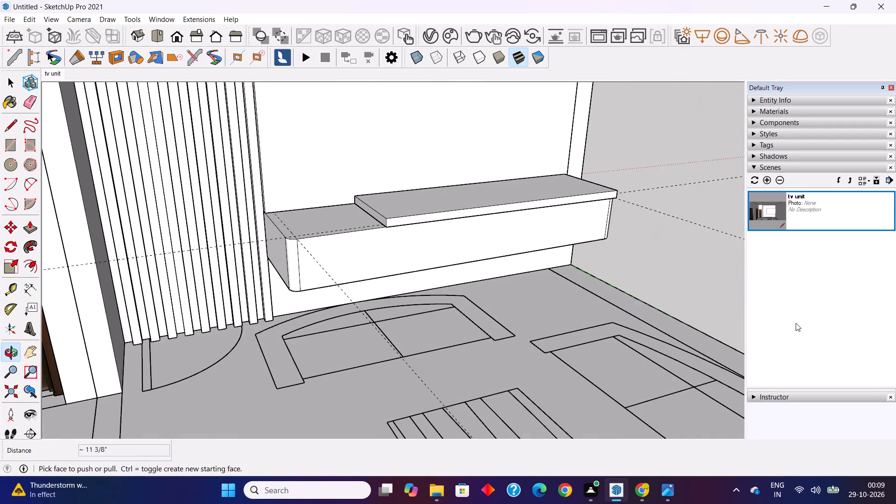
{"action": "middle_click_drag", "start_coordinate": [455, 294], "coordinate": [540, 327]}
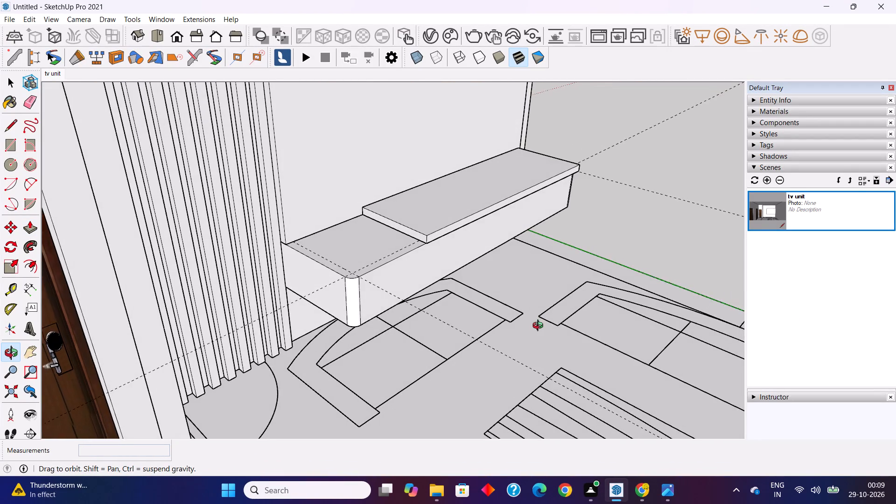
{"action": "middle_click_drag", "start_coordinate": [540, 327], "coordinate": [539, 327]}
{"action": "scroll", "coordinate": [390, 213], "scroll_direction": "up", "scroll_amount": 5}
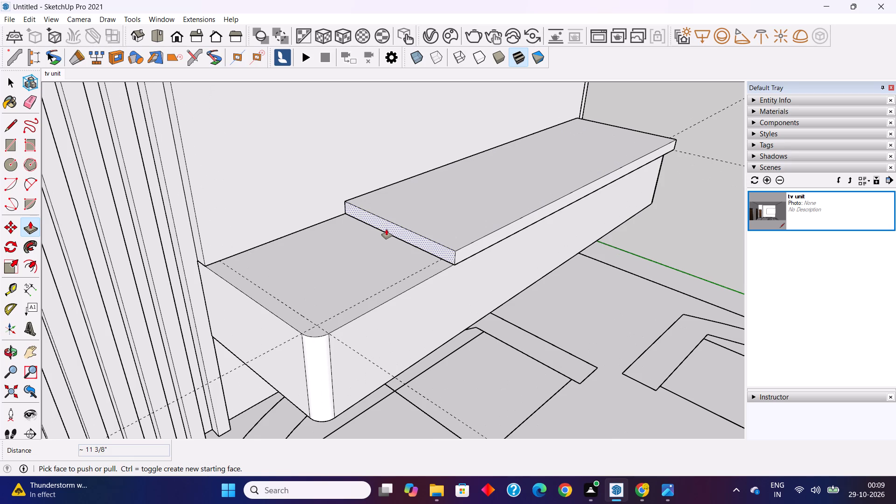
{"action": "left_click", "coordinate": [386, 226]}
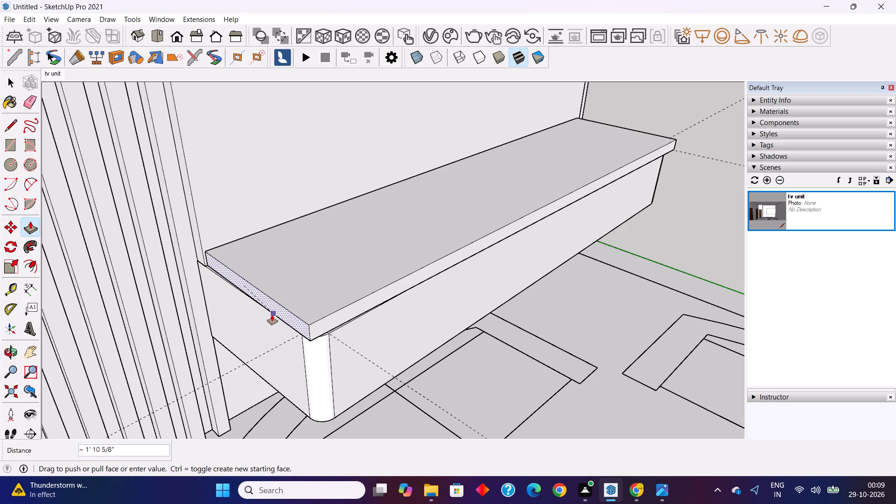
{"action": "left_click", "coordinate": [272, 315]}
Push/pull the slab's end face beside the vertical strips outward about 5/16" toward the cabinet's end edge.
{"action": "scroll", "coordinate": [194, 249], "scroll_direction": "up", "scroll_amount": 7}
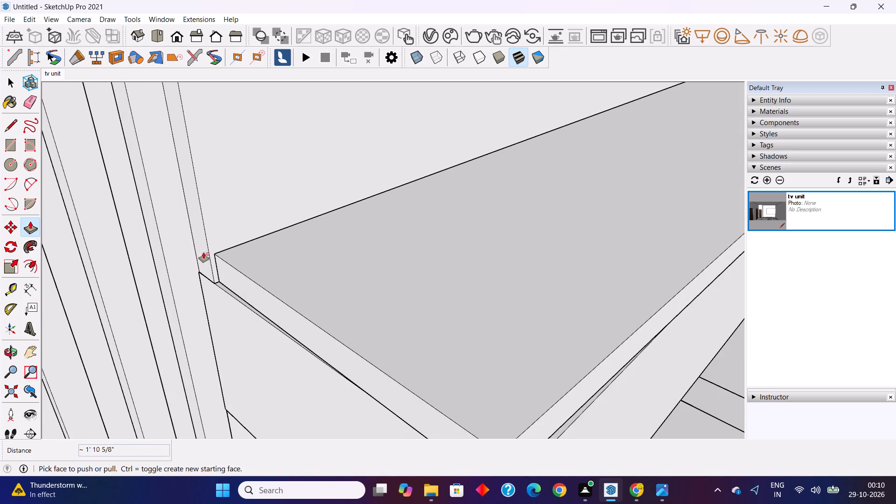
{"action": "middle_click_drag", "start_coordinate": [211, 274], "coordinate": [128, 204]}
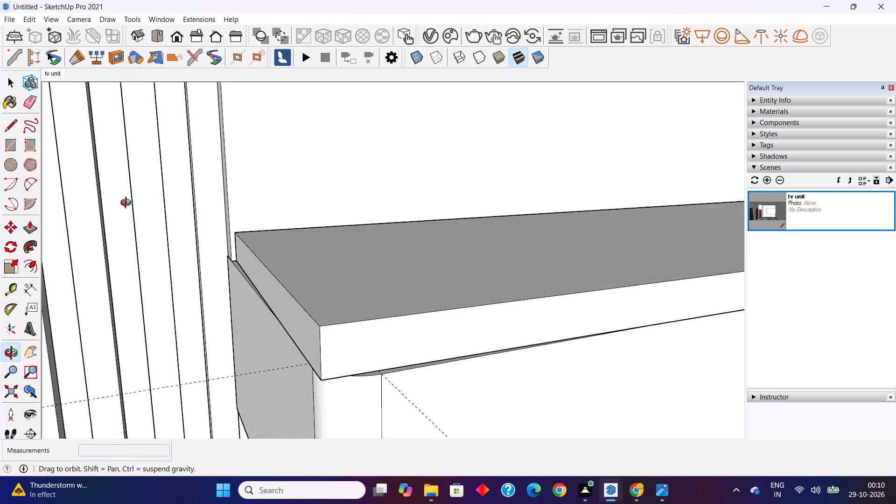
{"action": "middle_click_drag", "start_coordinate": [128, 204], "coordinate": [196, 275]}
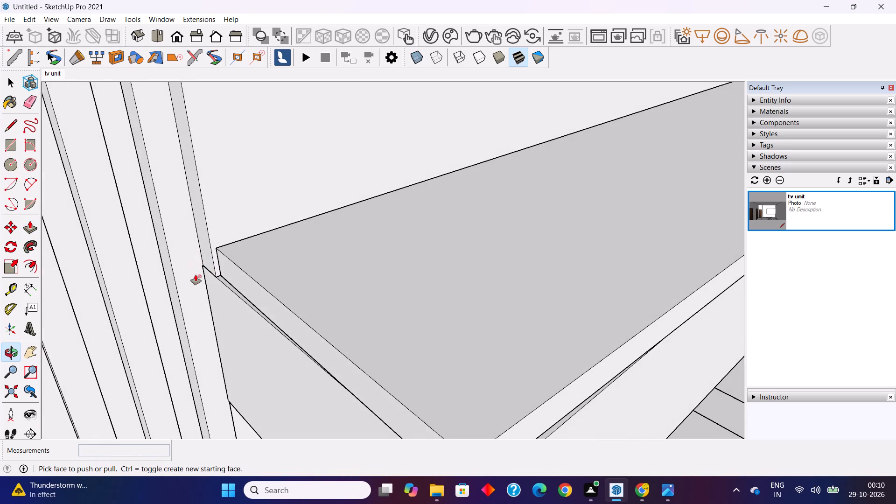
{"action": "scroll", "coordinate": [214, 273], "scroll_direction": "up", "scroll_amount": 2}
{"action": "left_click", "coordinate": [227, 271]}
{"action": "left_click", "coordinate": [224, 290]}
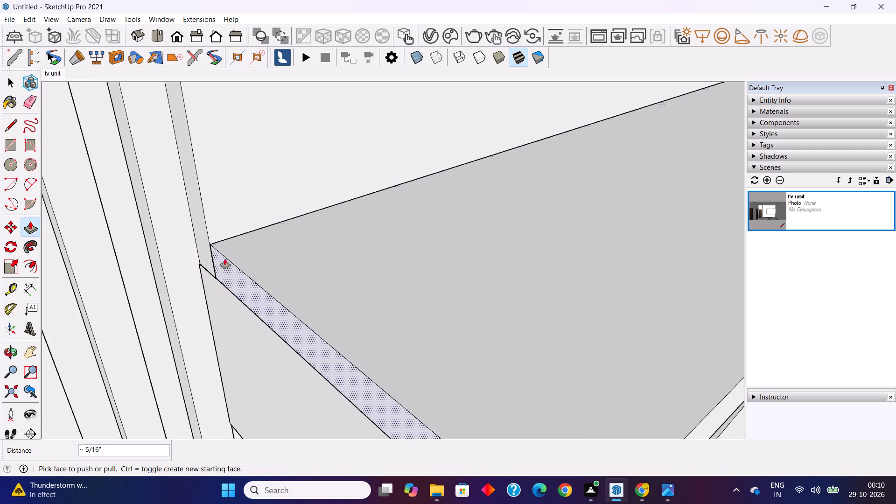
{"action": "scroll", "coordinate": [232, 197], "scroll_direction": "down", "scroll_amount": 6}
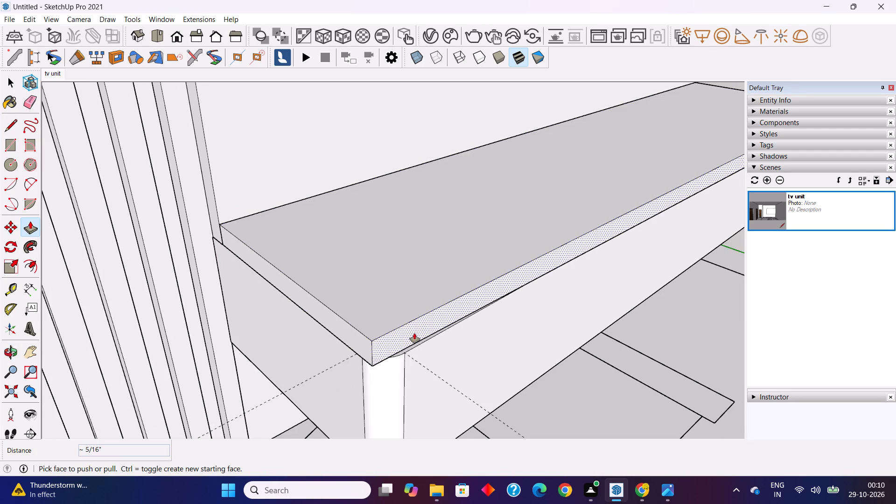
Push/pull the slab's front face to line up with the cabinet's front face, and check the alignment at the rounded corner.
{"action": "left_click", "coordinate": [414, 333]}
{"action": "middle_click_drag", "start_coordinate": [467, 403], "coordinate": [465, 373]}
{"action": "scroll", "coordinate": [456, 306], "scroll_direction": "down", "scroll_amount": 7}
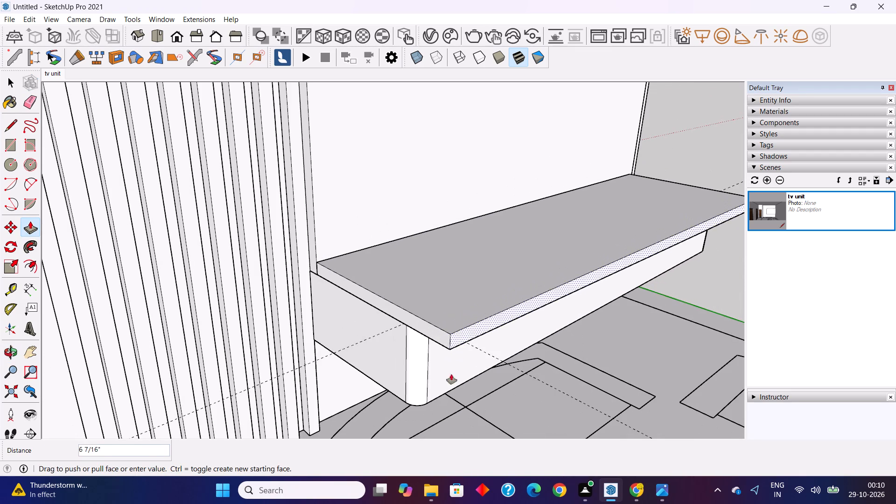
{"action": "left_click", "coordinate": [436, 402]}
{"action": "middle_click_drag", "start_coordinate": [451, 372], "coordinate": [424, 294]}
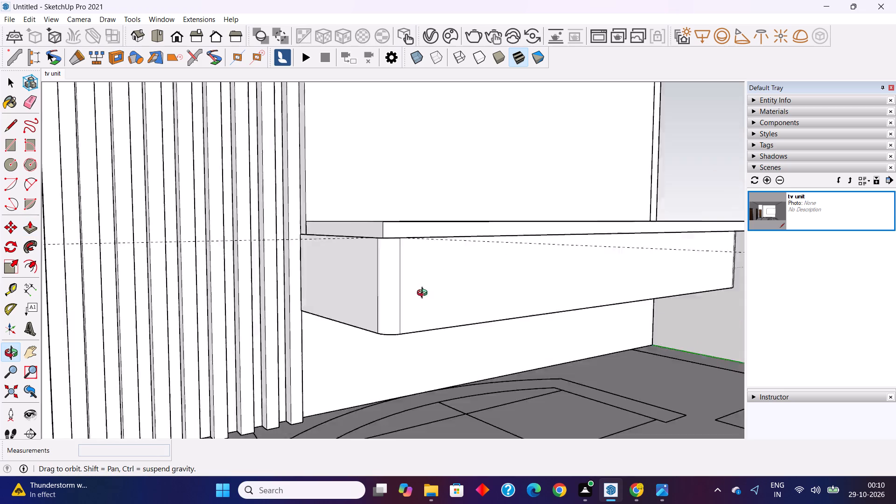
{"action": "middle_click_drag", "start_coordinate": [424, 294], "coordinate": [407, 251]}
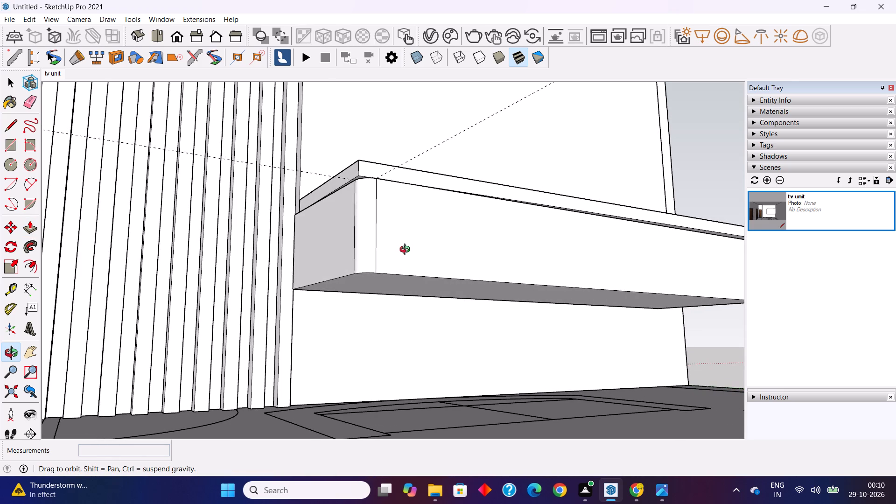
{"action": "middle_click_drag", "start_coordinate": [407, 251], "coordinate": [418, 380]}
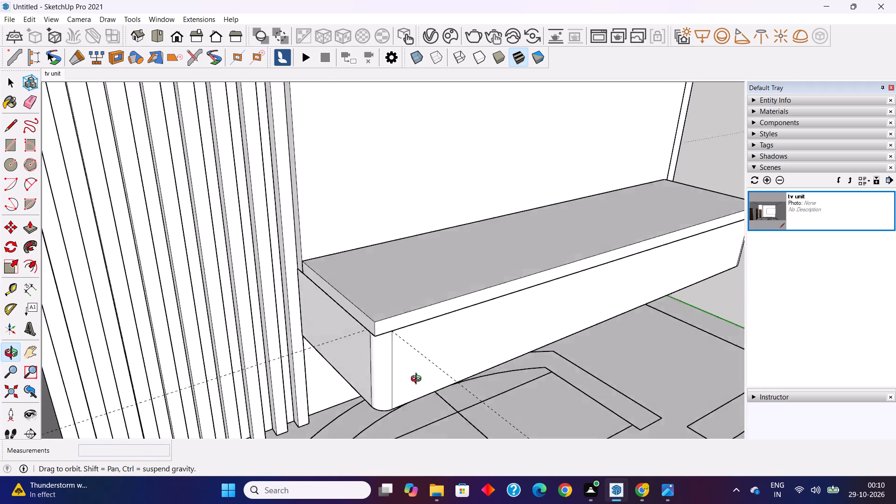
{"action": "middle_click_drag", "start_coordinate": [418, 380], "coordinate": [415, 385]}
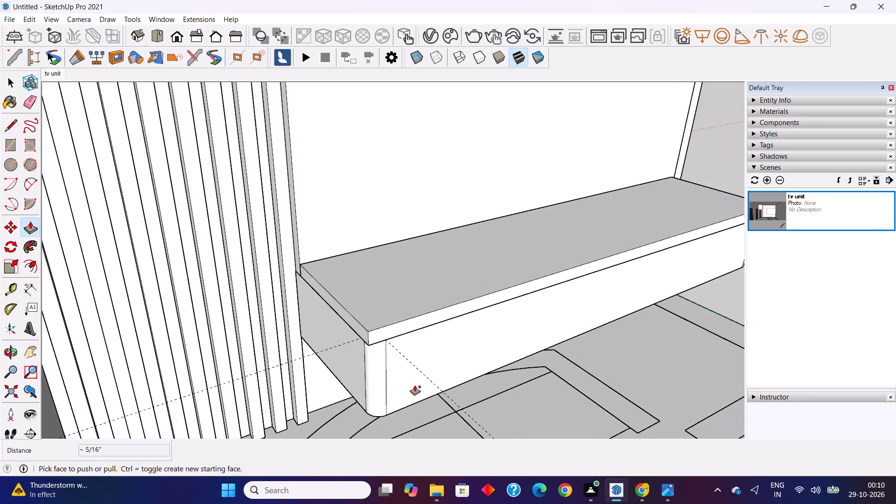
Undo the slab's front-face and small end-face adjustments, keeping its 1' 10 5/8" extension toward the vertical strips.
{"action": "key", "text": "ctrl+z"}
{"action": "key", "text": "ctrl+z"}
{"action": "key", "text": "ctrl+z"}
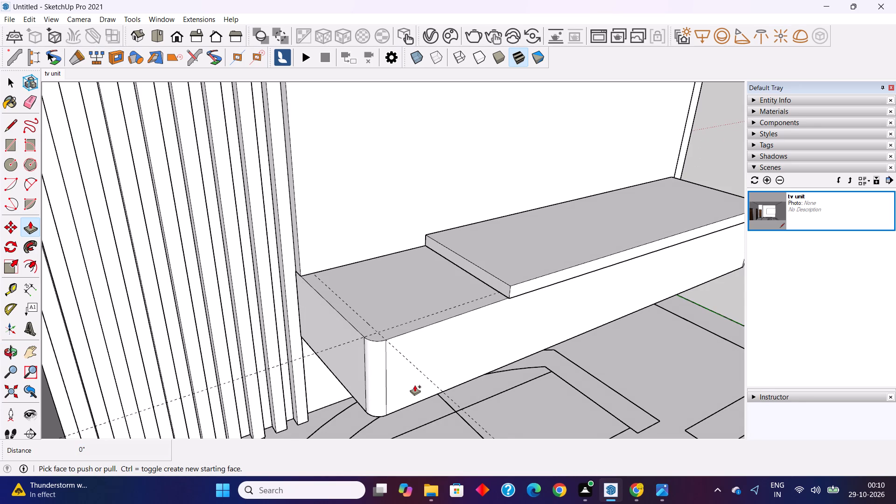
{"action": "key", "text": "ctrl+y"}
Hide the TV wall panel group directly behind the cabinet, beside the vertical strips.
{"action": "scroll", "coordinate": [379, 343], "scroll_direction": "up", "scroll_amount": 10}
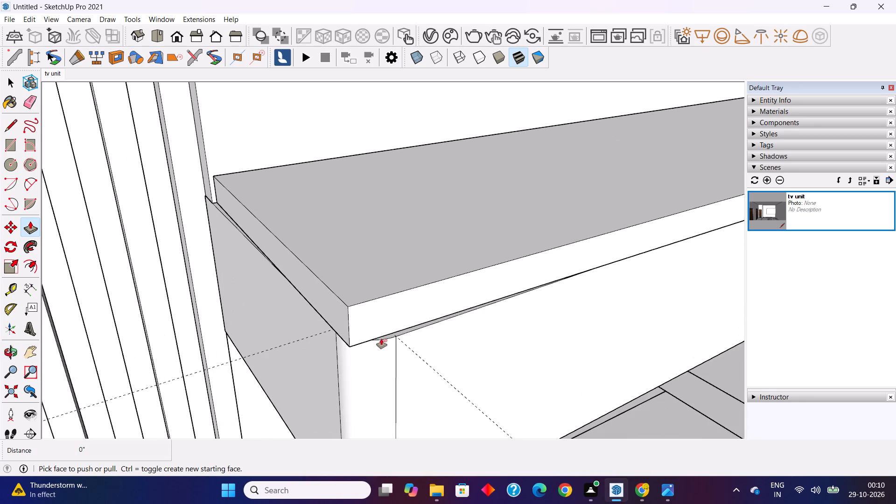
{"action": "middle_click_drag", "start_coordinate": [381, 339], "coordinate": [502, 402]}
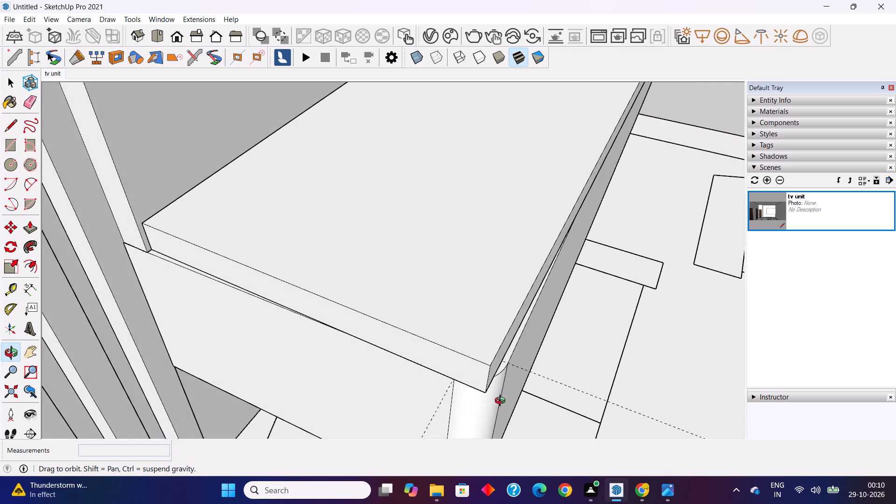
{"action": "middle_click_drag", "start_coordinate": [502, 402], "coordinate": [495, 406]}
{"action": "key", "text": "space"}
{"action": "key", "text": "space"}
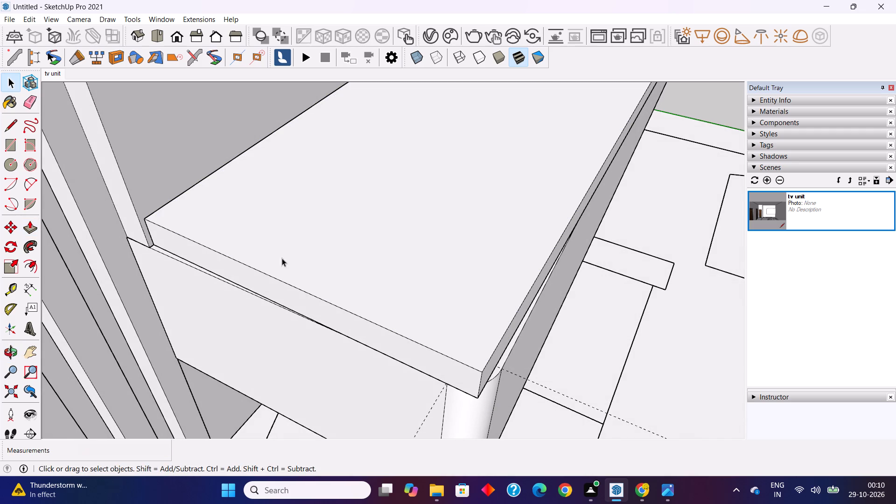
{"action": "left_click", "coordinate": [135, 184]}
{"action": "right_click", "coordinate": [135, 184]}
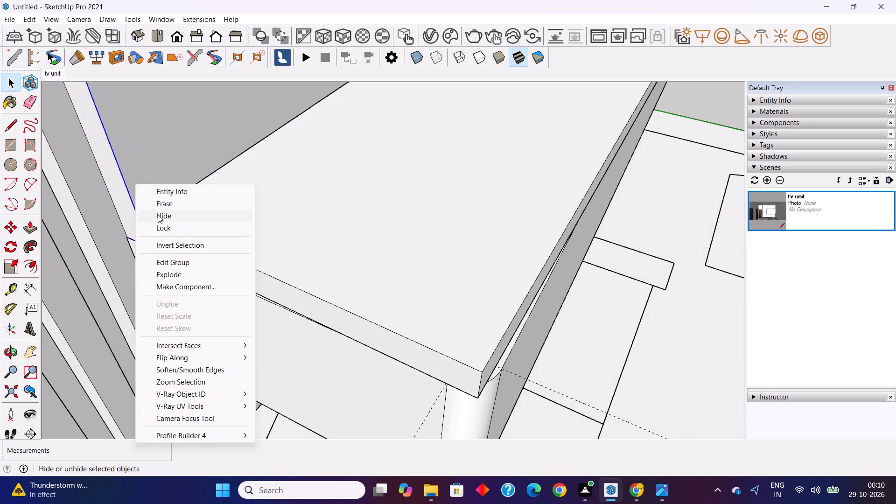
{"action": "left_click", "coordinate": [159, 216]}
Examine how the slab's ends and back edge line up with the cabinet and the wall behind it.
{"action": "middle_click_drag", "start_coordinate": [230, 278], "coordinate": [345, 246]}
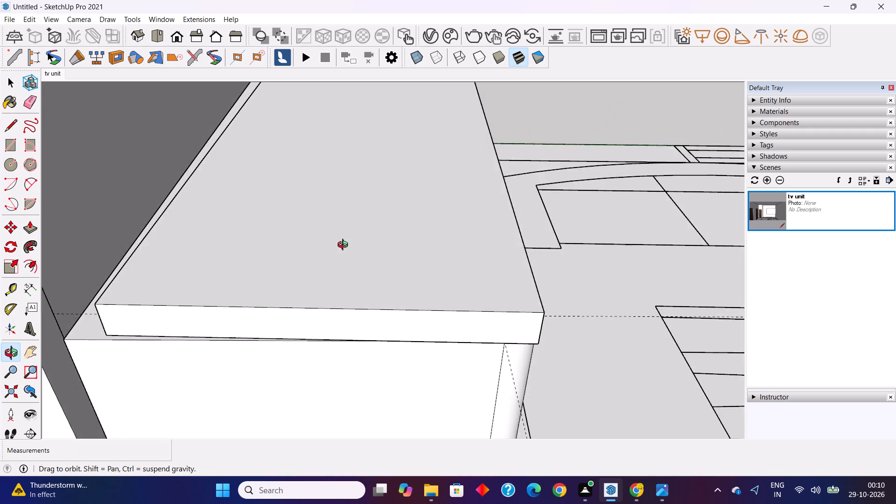
{"action": "middle_click_drag", "start_coordinate": [345, 246], "coordinate": [446, 124]}
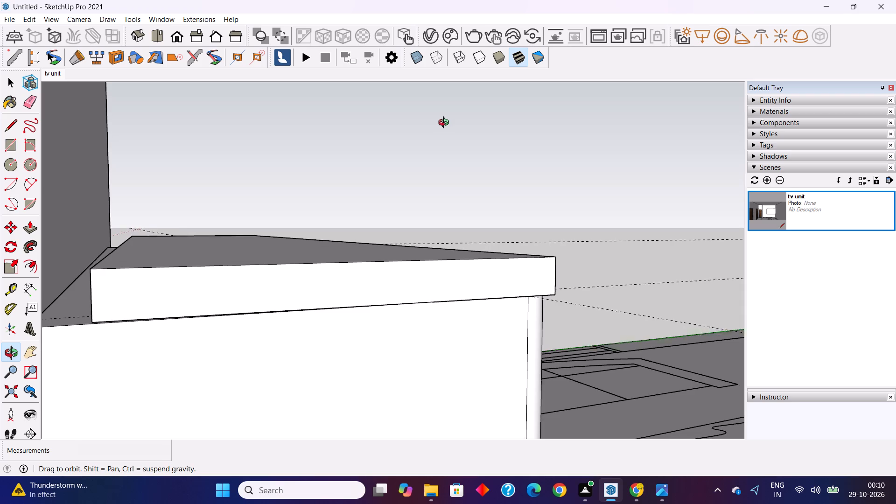
{"action": "middle_click_drag", "start_coordinate": [446, 124], "coordinate": [150, 267]}
{"action": "scroll", "coordinate": [233, 275], "scroll_direction": "down", "scroll_amount": 7}
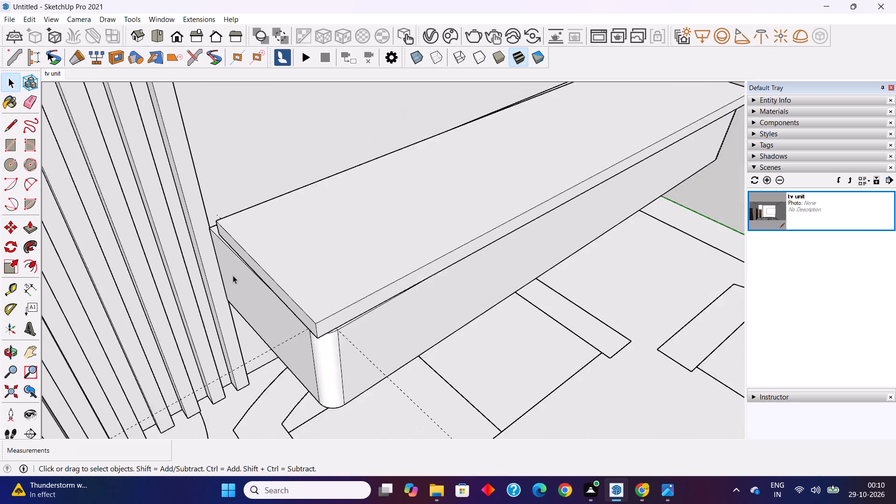
{"action": "scroll", "coordinate": [233, 275], "scroll_direction": "down", "scroll_amount": 6}
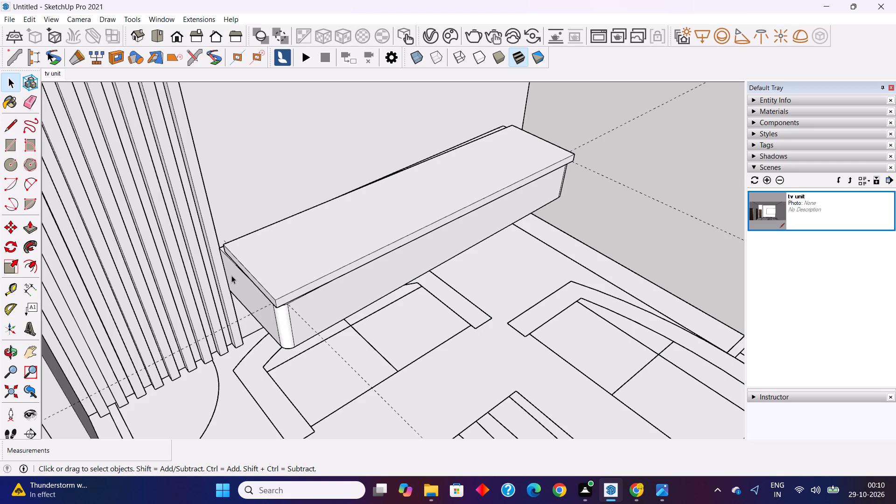
{"action": "middle_click_drag", "start_coordinate": [449, 222], "coordinate": [259, 243]}
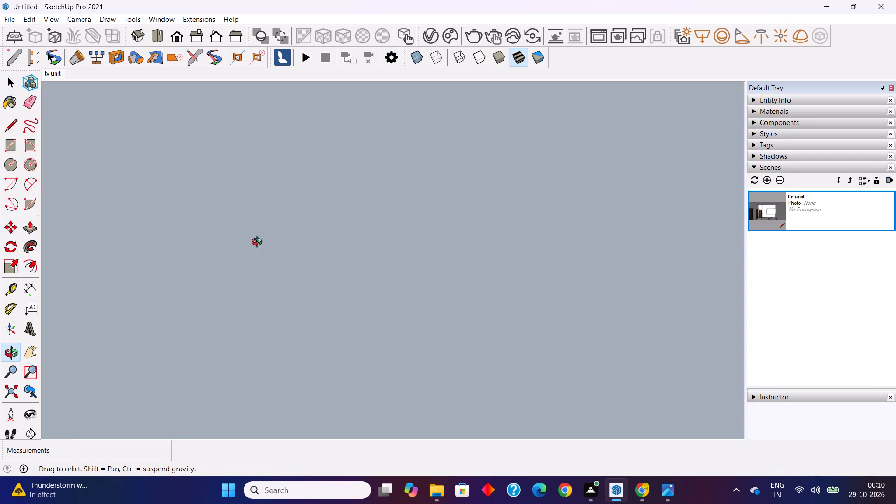
{"action": "middle_click_drag", "start_coordinate": [259, 243], "coordinate": [133, 170]}
{"action": "middle_click_drag", "start_coordinate": [316, 231], "coordinate": [313, 231]}
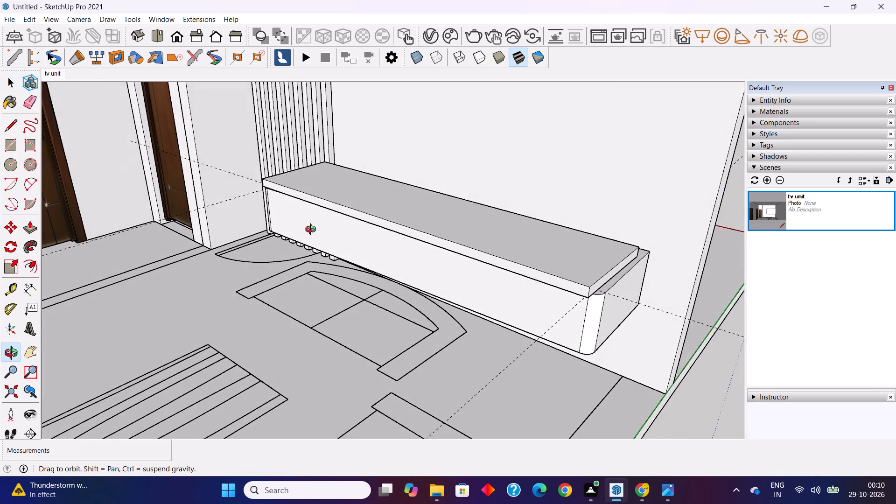
{"action": "middle_click_drag", "start_coordinate": [313, 231], "coordinate": [127, 272]}
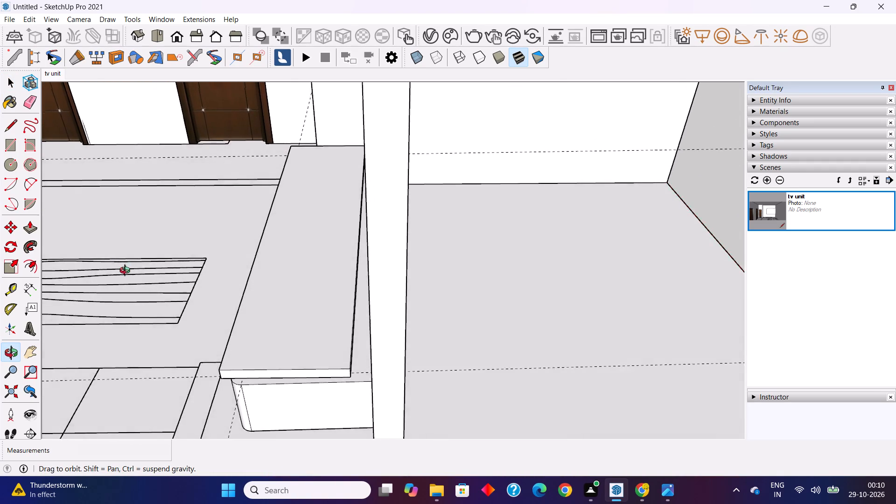
{"action": "middle_click_drag", "start_coordinate": [127, 272], "coordinate": [140, 278]}
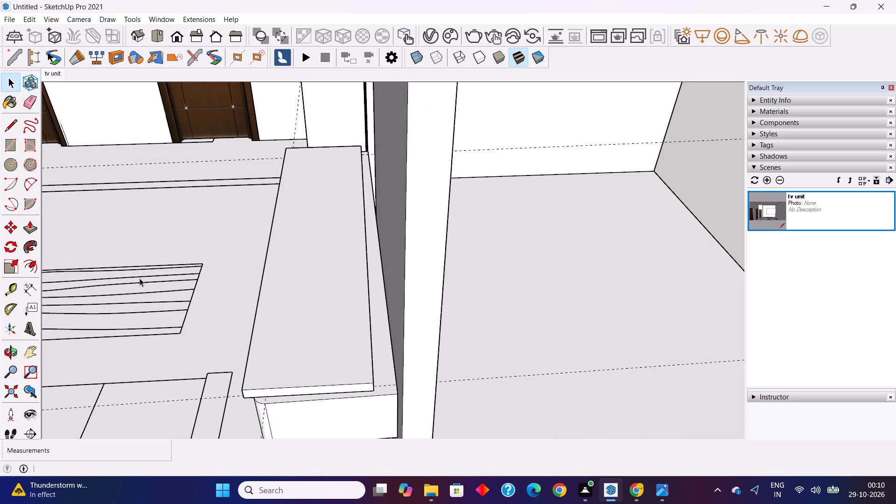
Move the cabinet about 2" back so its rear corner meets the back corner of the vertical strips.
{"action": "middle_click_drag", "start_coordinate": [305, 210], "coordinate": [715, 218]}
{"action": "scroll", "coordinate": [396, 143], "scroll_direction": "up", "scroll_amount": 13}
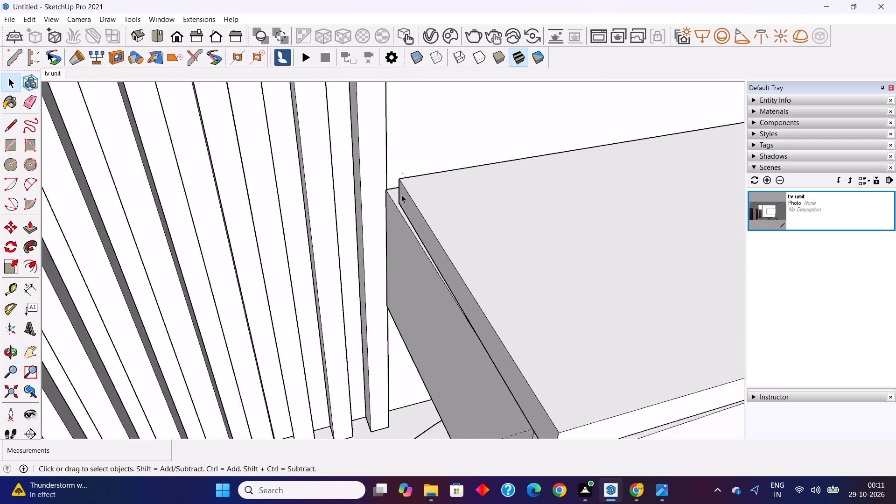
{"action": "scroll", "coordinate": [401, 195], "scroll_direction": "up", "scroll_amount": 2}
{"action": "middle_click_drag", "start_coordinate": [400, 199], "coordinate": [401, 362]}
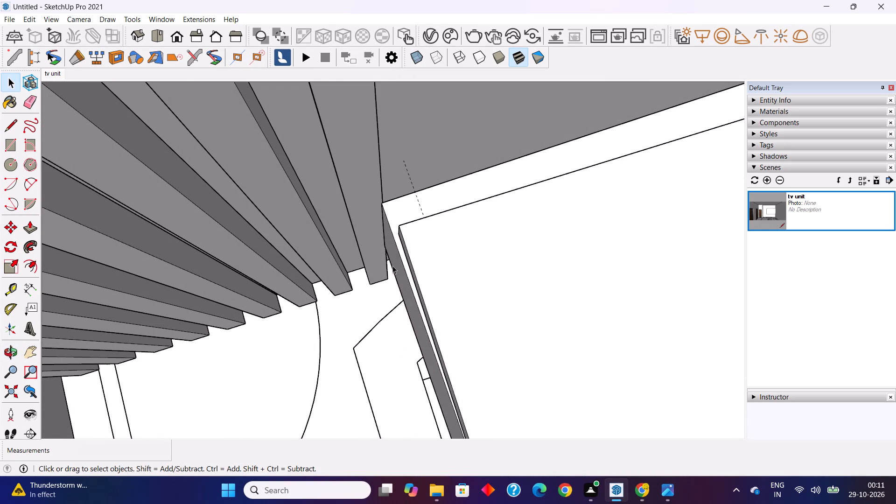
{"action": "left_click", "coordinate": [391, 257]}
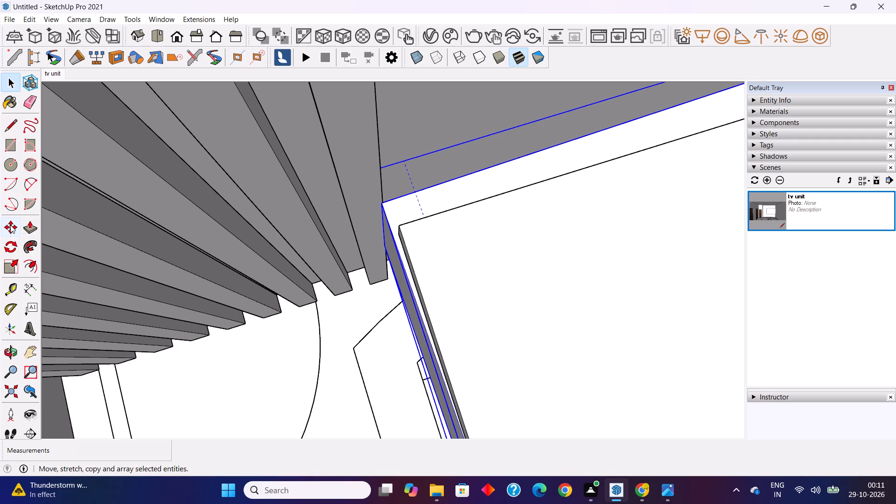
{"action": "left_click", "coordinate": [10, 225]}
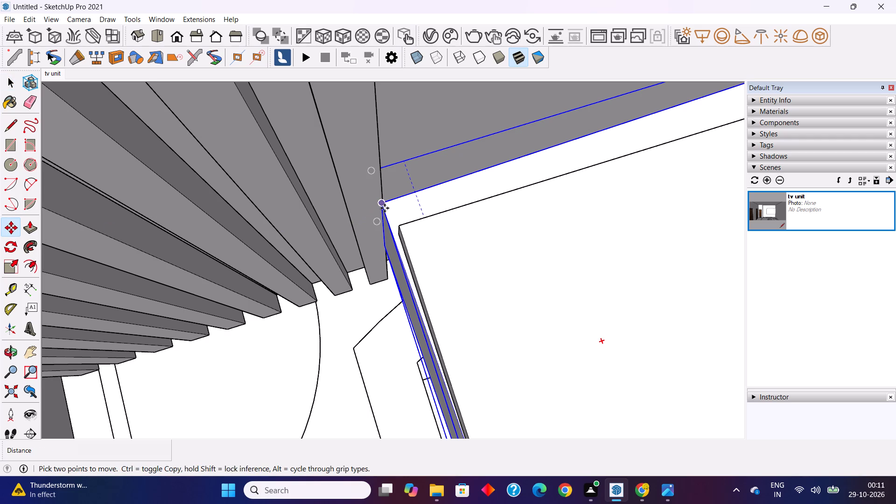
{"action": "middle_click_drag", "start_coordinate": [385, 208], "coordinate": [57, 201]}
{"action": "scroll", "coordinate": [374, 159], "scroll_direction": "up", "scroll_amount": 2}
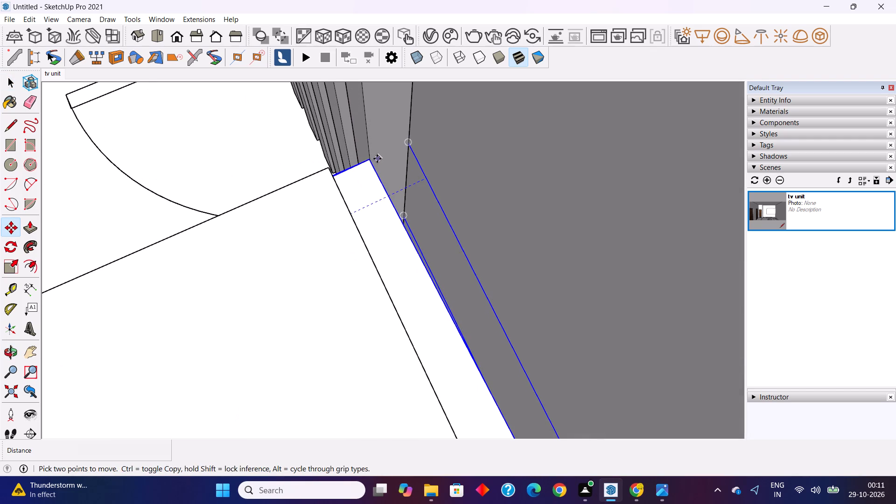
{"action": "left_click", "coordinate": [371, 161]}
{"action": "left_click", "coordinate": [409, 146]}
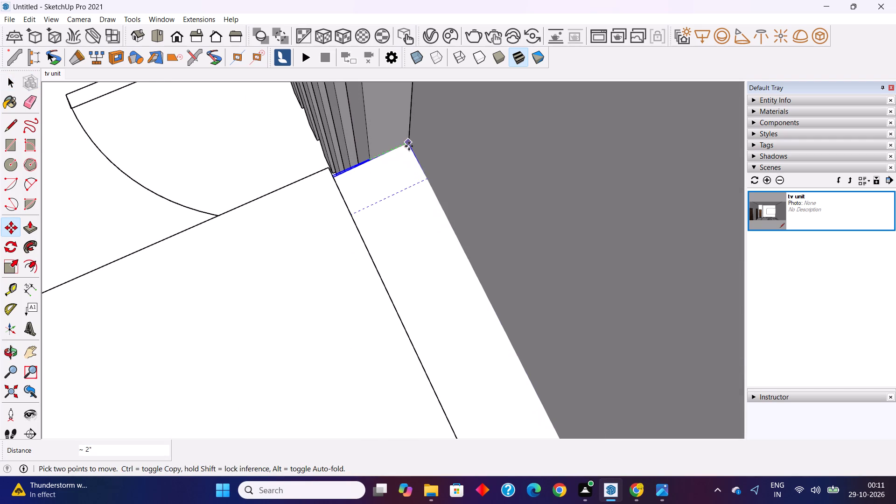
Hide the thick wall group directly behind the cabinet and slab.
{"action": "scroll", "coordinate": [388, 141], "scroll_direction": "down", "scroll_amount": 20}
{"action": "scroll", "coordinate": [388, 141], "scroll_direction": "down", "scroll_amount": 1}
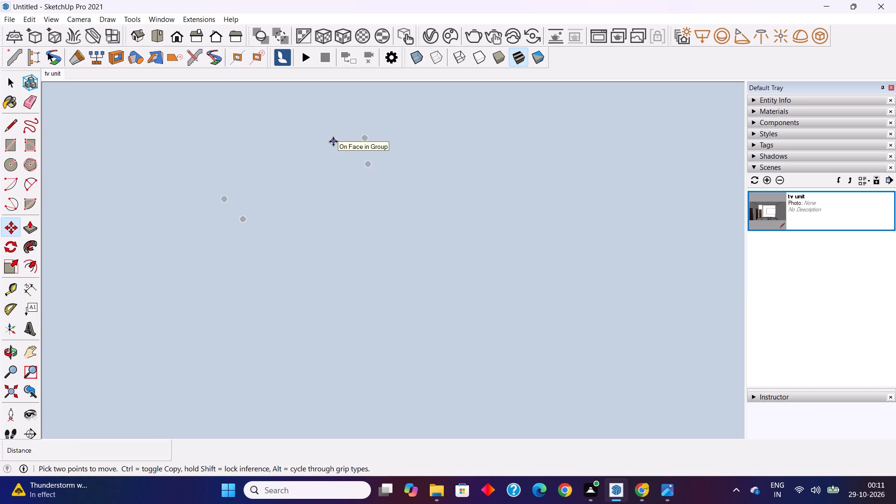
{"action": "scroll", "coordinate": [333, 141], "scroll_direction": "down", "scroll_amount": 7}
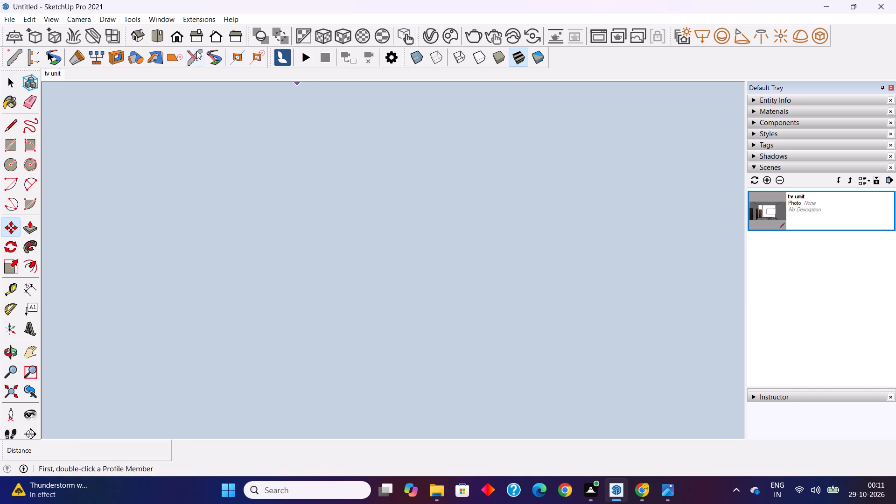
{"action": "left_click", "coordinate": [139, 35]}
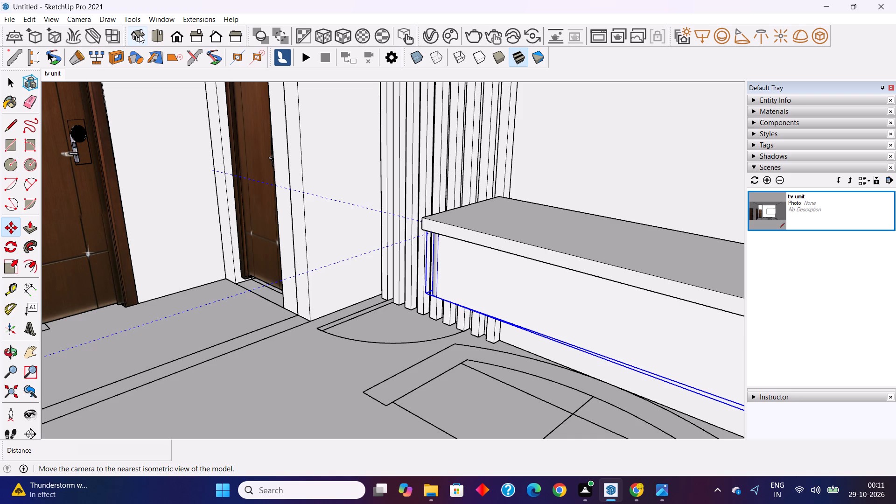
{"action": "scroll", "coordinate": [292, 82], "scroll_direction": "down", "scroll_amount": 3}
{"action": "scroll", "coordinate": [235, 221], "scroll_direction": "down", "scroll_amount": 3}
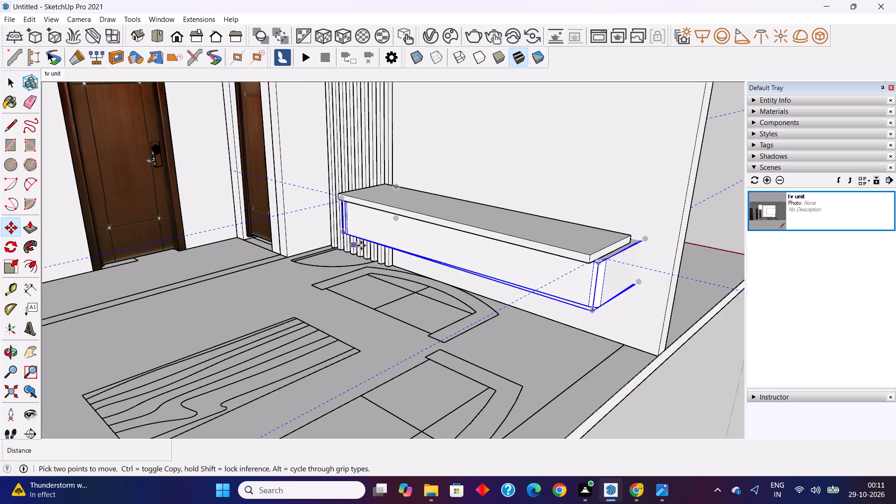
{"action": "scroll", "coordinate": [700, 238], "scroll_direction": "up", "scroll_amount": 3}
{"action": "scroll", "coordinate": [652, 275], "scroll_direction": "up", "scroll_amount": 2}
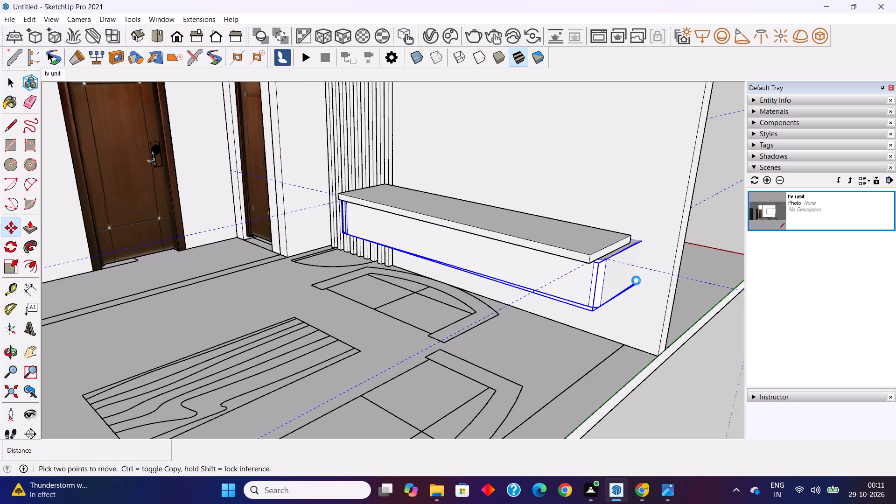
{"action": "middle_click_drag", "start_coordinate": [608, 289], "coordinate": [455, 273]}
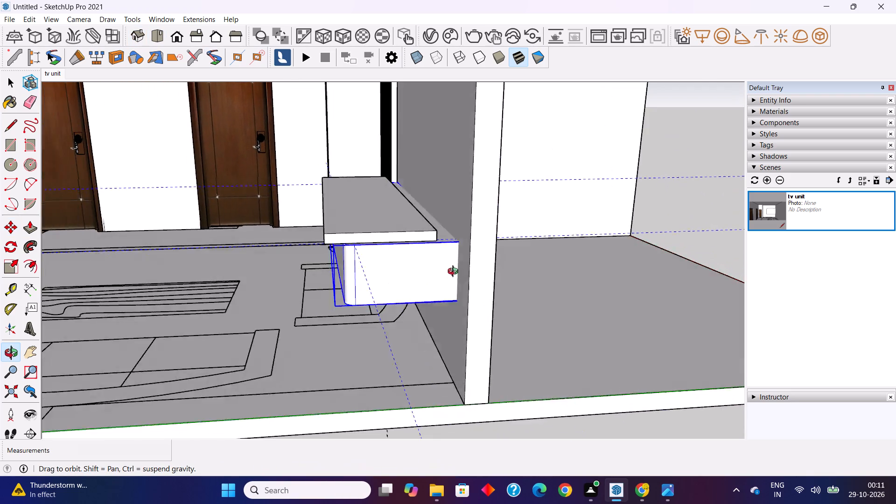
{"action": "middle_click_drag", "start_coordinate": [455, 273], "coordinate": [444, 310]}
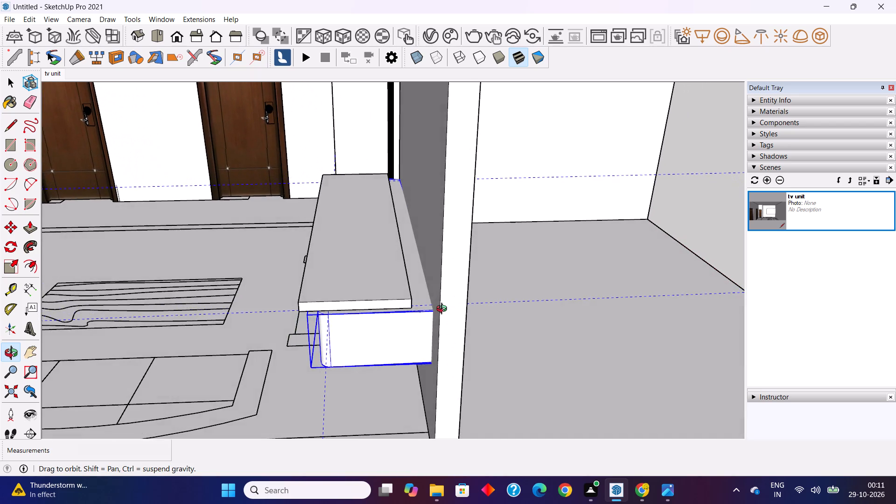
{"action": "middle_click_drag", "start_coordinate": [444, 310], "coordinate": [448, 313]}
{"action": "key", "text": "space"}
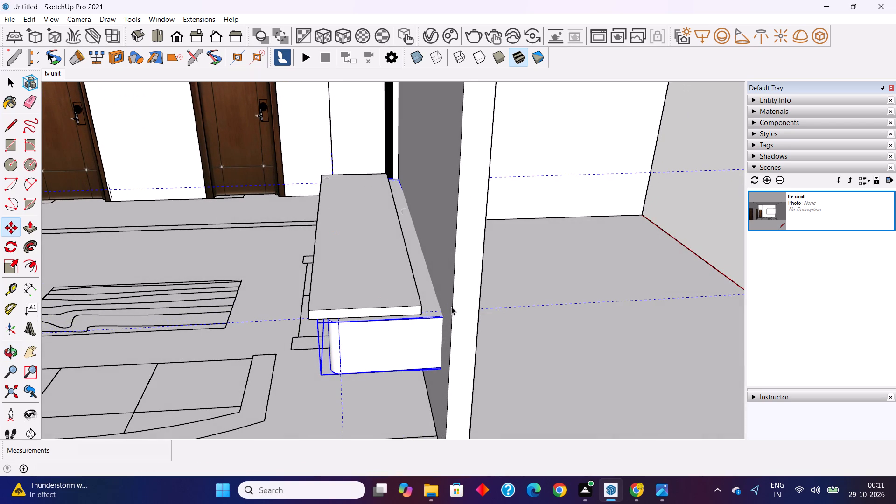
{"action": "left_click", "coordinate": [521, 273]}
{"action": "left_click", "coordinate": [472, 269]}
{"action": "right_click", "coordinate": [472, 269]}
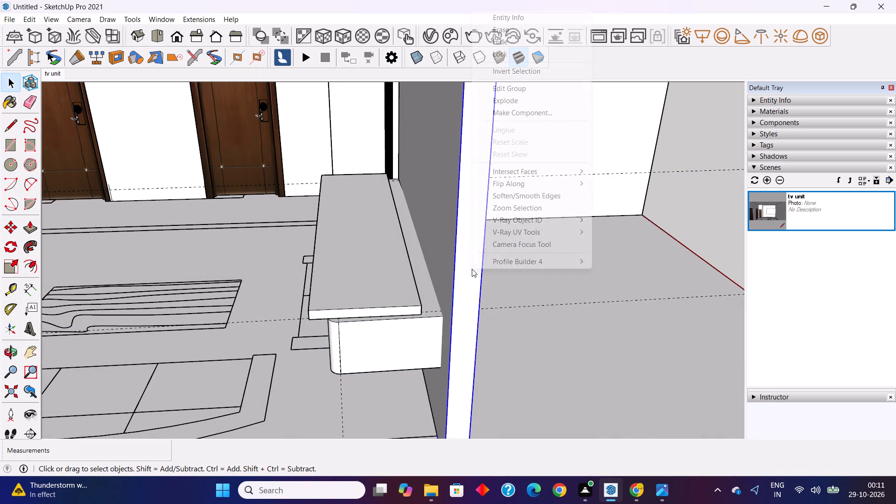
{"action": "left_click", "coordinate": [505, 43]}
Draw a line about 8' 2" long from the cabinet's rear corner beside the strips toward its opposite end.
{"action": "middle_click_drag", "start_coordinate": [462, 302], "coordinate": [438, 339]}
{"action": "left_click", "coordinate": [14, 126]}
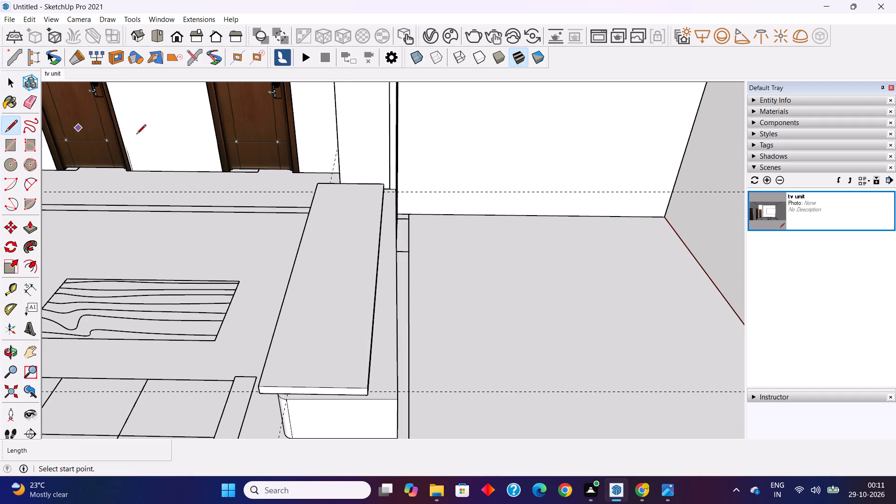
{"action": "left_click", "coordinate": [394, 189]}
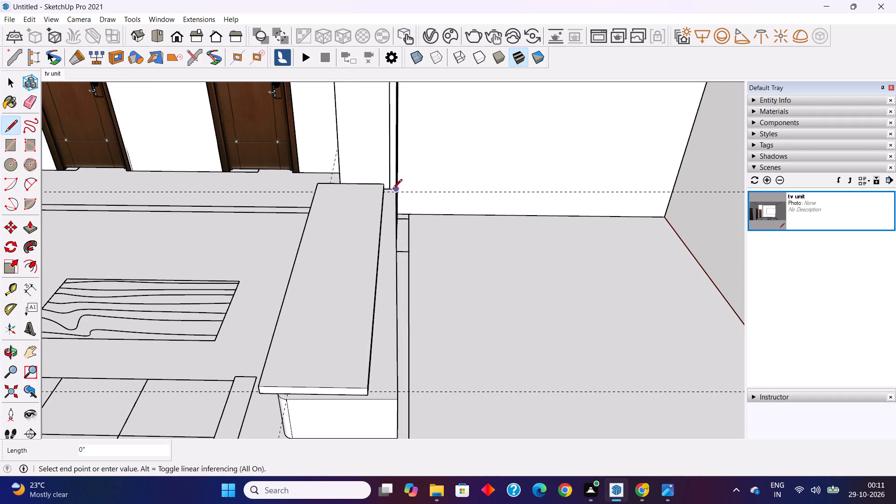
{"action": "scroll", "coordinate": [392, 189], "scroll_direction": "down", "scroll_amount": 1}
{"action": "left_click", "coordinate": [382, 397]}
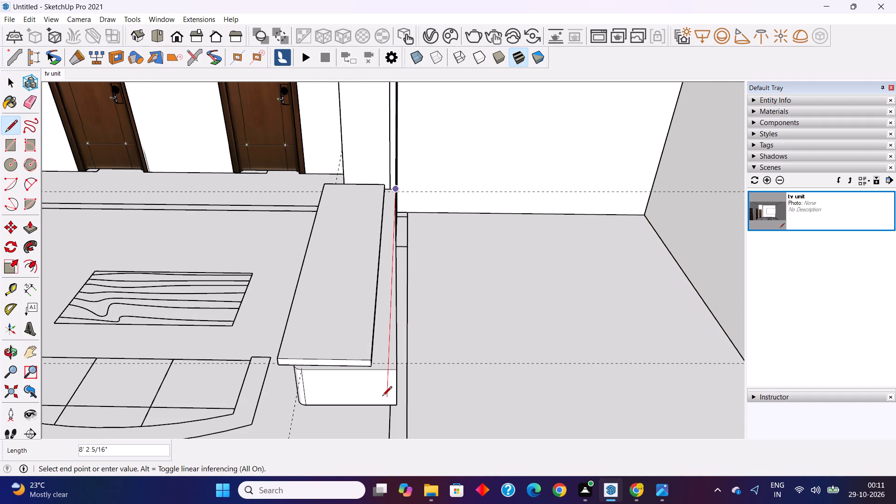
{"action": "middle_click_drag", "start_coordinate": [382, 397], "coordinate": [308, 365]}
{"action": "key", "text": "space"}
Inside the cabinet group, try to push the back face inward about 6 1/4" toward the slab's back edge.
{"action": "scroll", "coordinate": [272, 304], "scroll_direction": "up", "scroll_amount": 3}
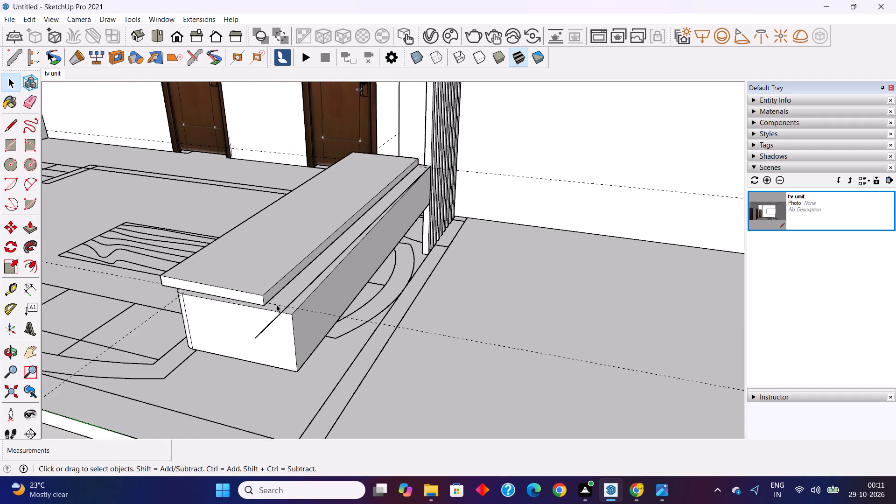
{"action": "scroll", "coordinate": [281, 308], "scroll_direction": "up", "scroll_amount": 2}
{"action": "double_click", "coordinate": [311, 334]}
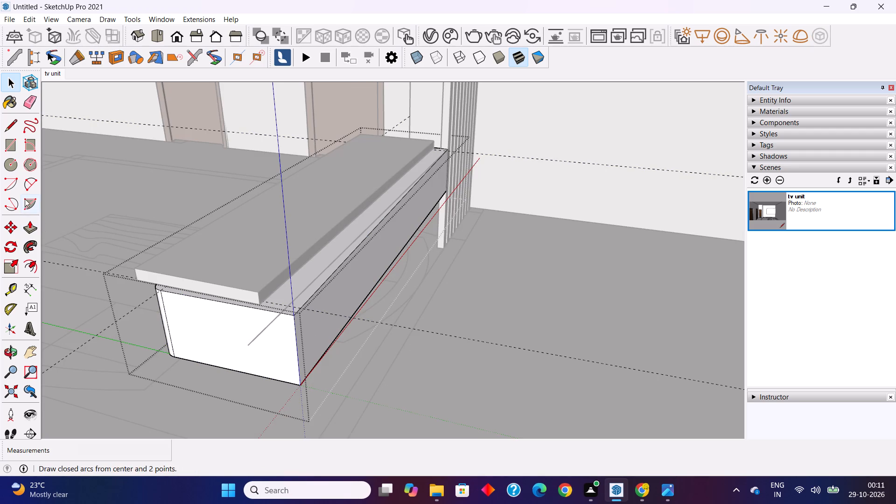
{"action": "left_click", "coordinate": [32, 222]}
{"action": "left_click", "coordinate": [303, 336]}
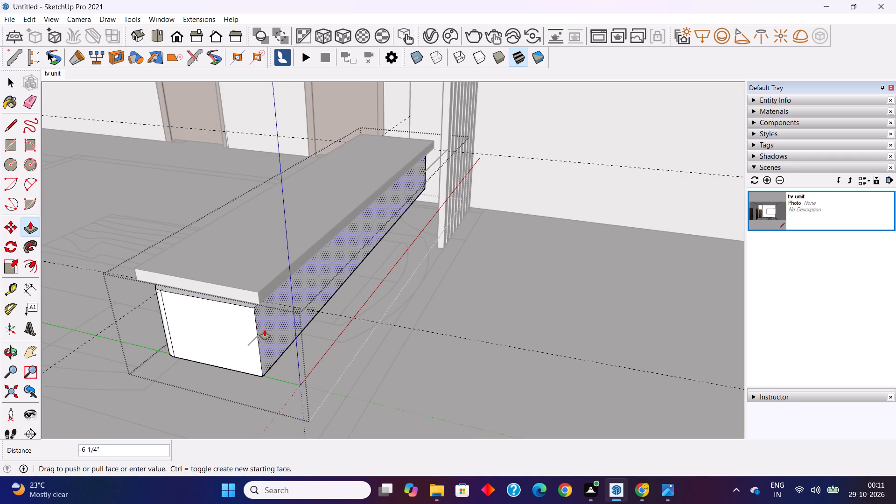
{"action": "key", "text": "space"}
Undo the cabinet and slab modelling back to the TV wall with only the vertical strips and rounded panel.
{"action": "middle_click_drag", "start_coordinate": [340, 325], "coordinate": [512, 355]}
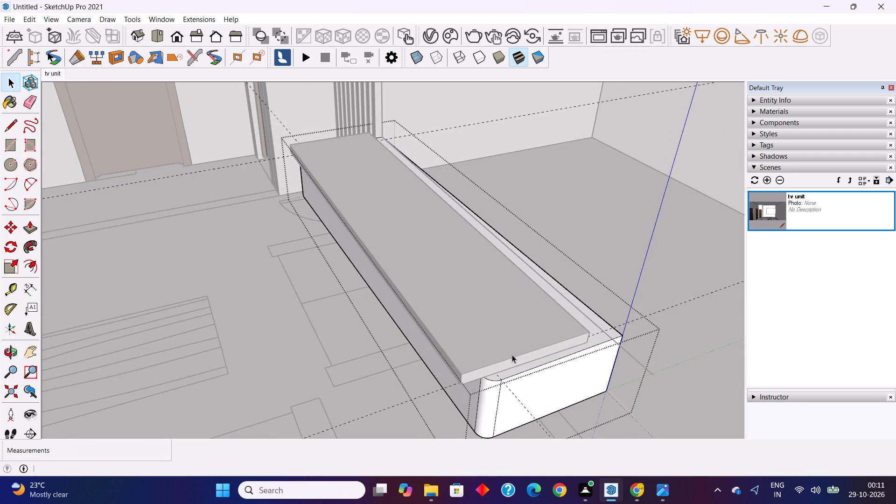
{"action": "key", "text": "ctrl+z"}
{"action": "key", "text": "ctrl+z"}
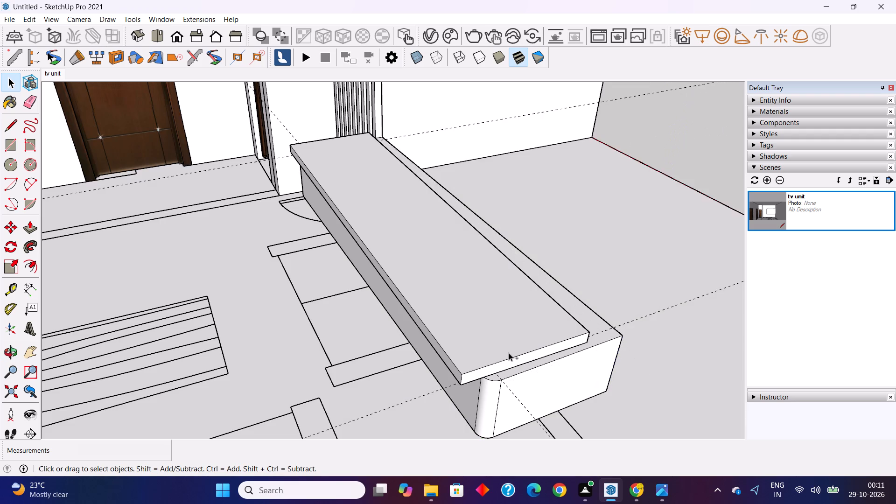
{"action": "key", "text": "ctrl+z"}
{"action": "key", "text": "ctrl+z"}
{"action": "key", "text": "ctrl+z"}
{"action": "key", "text": "ctrl+z"}
{"action": "key", "text": "ctrl+z"}
{"action": "key", "text": "ctrl+z"}
{"action": "key", "text": "ctrl+z"}
{"action": "key", "text": "ctrl+z"}
{"action": "key", "text": "ctrl+z"}
{"action": "key", "text": "ctrl+z"}
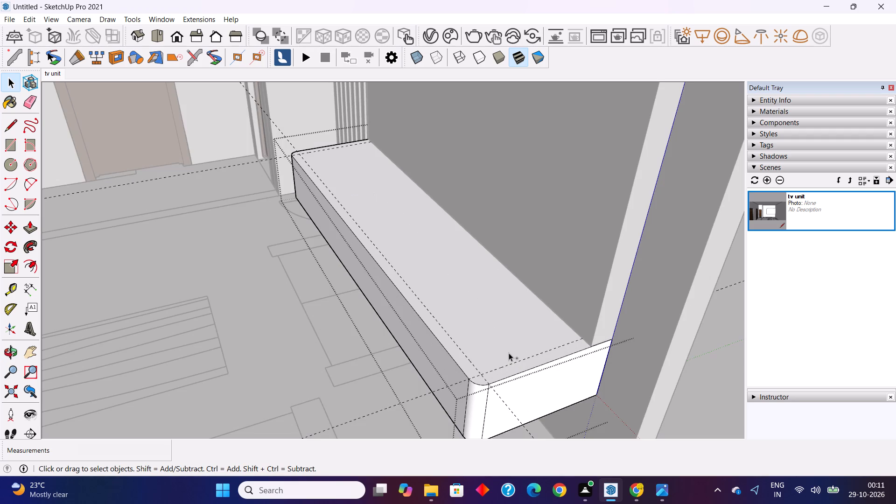
{"action": "key", "text": "ctrl+z"}
{"action": "key", "text": "ctrl+z"}
{"action": "key", "text": "ctrl+z"}
{"action": "key", "text": "ctrl+z"}
{"action": "key", "text": "ctrl+z"}
{"action": "key", "text": "ctrl+z"}
{"action": "key", "text": "ctrl+z"}
{"action": "key", "text": "ctrl+z"}
{"action": "key", "text": "ctrl+z"}
{"action": "key", "text": "ctrl+z"}
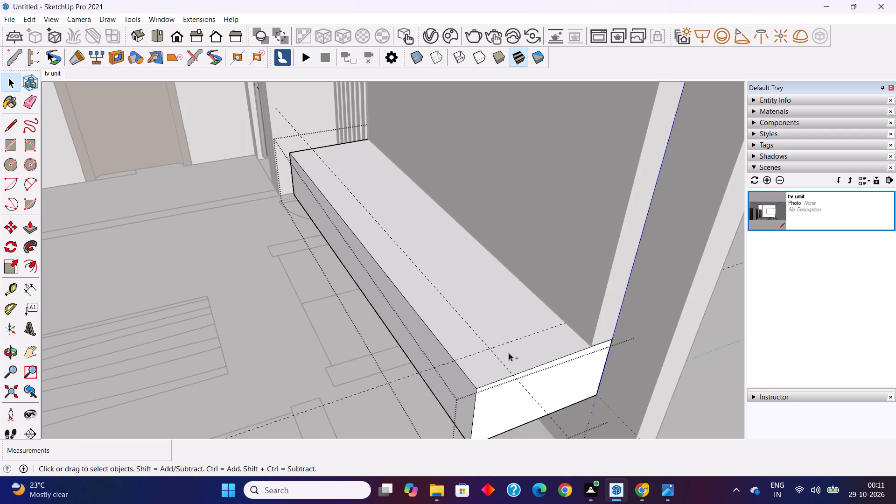
{"action": "key", "text": "ctrl+z"}
{"action": "key", "text": "ctrl+z"}
{"action": "key", "text": "ctrl+z"}
{"action": "key", "text": "ctrl+z"}
{"action": "key", "text": "ctrl+z"}
{"action": "key", "text": "ctrl+z"}
{"action": "key", "text": "ctrl+z"}
{"action": "key", "text": "ctrl+z"}
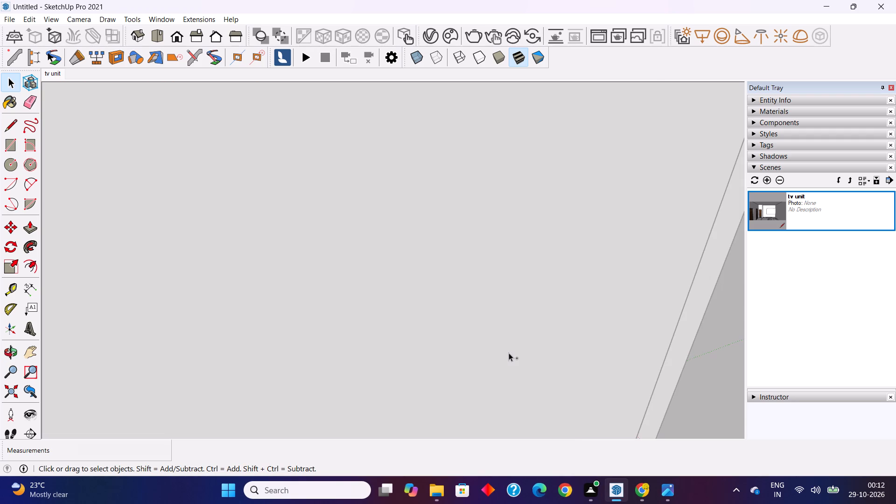
{"action": "key", "text": "ctrl+z"}
{"action": "key", "text": "ctrl+z"}
{"action": "key", "text": "ctrl+z"}
{"action": "key", "text": "ctrl+z"}
Return to the tv unit scene and examine the rounded panel's lower edge where it meets the vertical strips.
{"action": "left_click", "coordinate": [53, 75]}
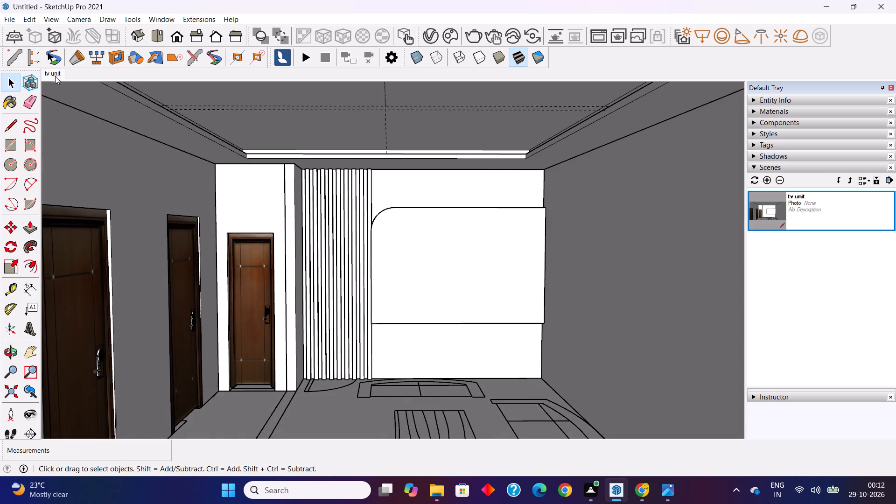
{"action": "scroll", "coordinate": [485, 342], "scroll_direction": "up", "scroll_amount": 6}
{"action": "middle_click_drag", "start_coordinate": [402, 330], "coordinate": [440, 331]}
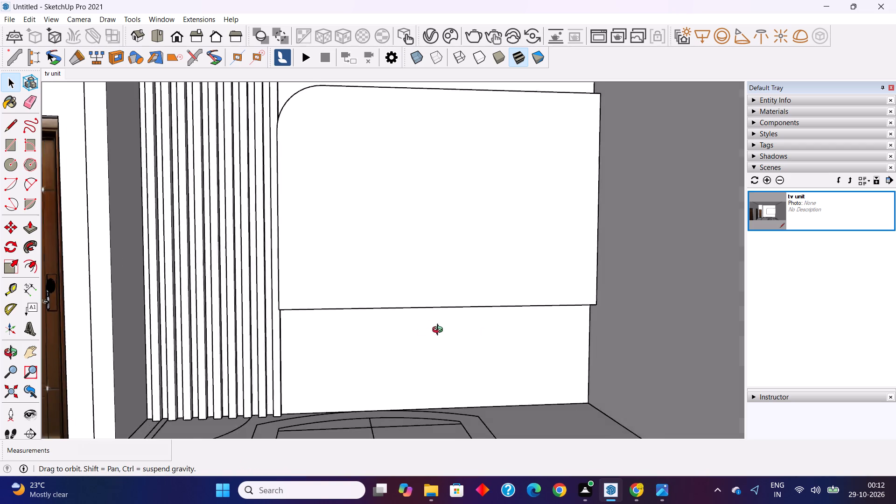
{"action": "middle_click_drag", "start_coordinate": [440, 331], "coordinate": [518, 285]}
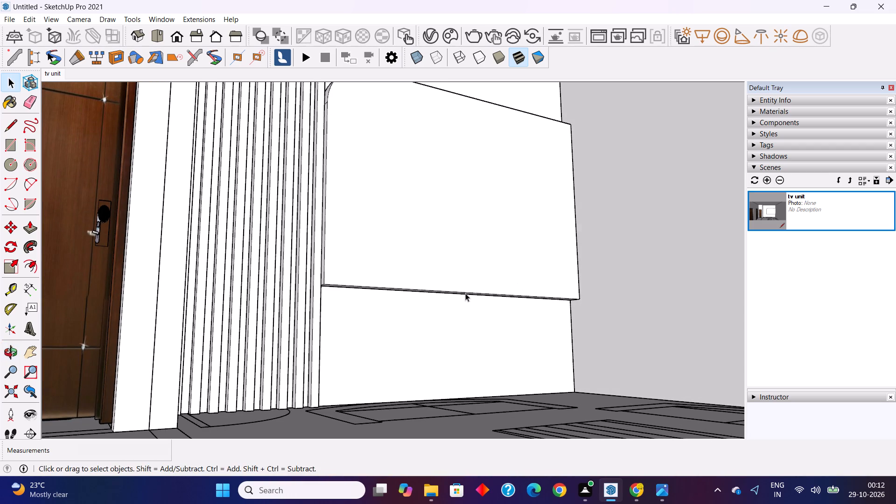
{"action": "scroll", "coordinate": [464, 293], "scroll_direction": "up", "scroll_amount": 3}
{"action": "scroll", "coordinate": [345, 320], "scroll_direction": "up", "scroll_amount": 2}
{"action": "middle_click_drag", "start_coordinate": [353, 314], "coordinate": [370, 294]}
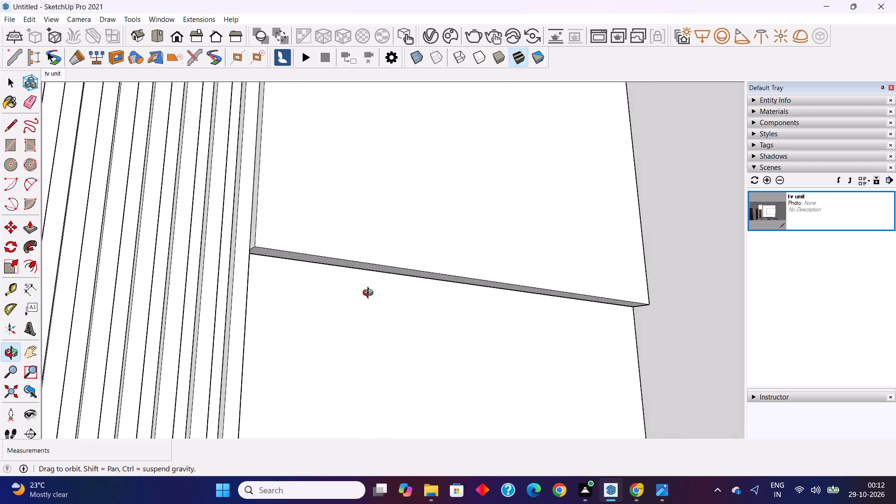
{"action": "middle_click_drag", "start_coordinate": [370, 294], "coordinate": [357, 283]}
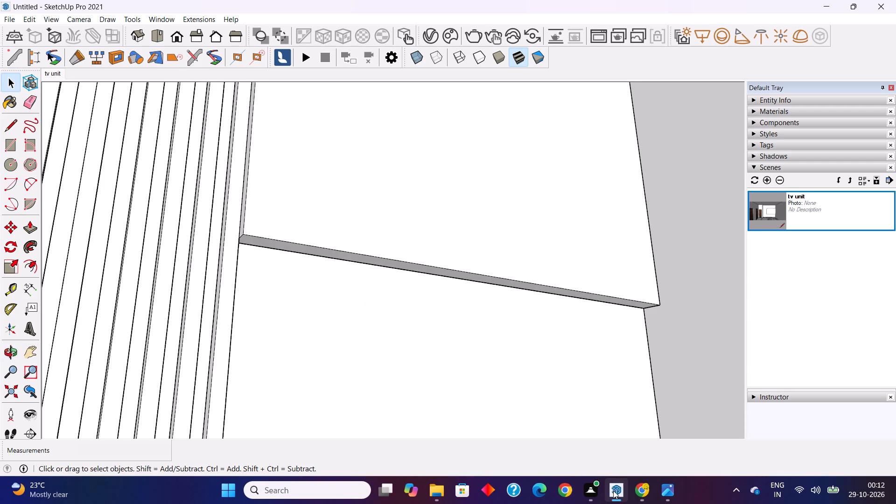
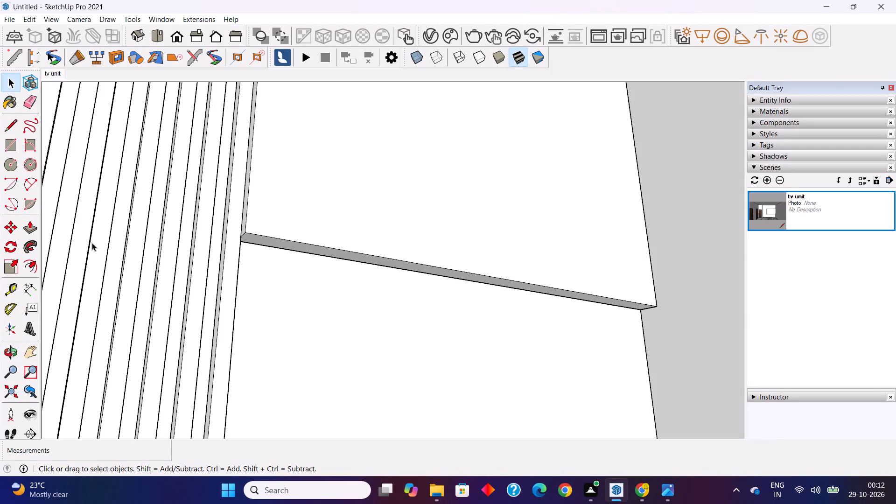
Draw a rectangle about 5' 4" by 1' 7/16" on the wall face below the rounded panel.
{"action": "left_click", "coordinate": [13, 147]}
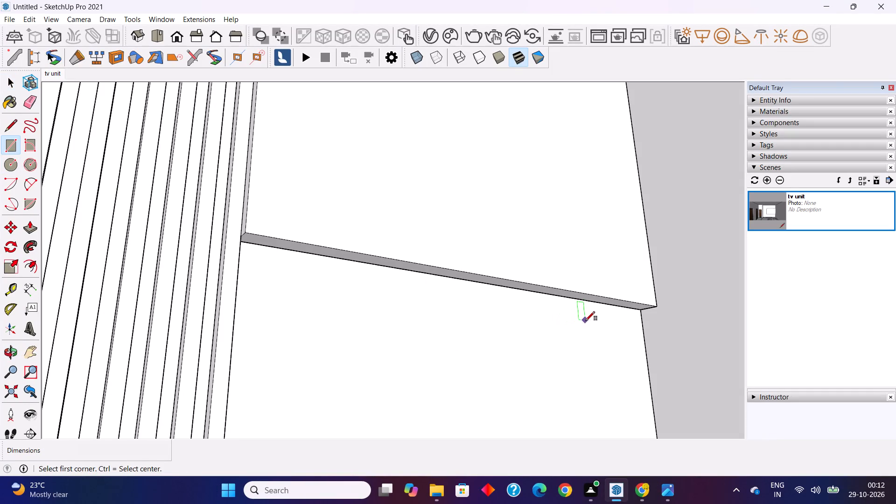
{"action": "left_click", "coordinate": [586, 321]}
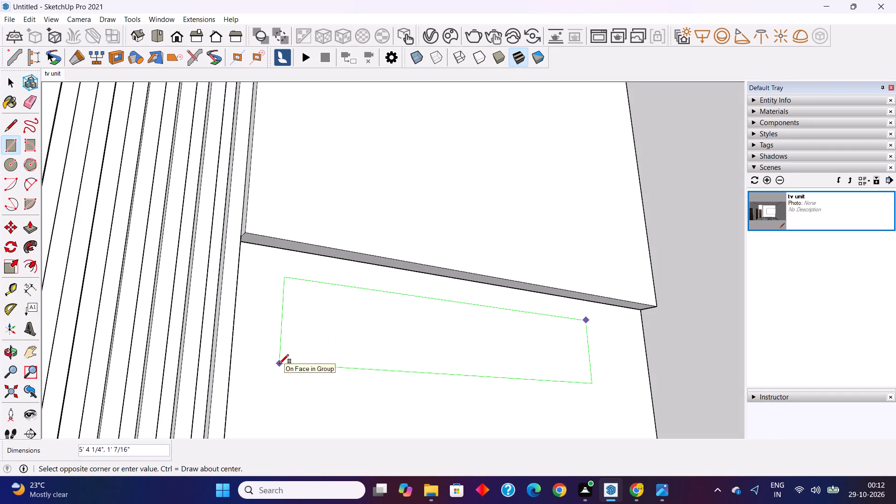
{"action": "left_click", "coordinate": [280, 364]}
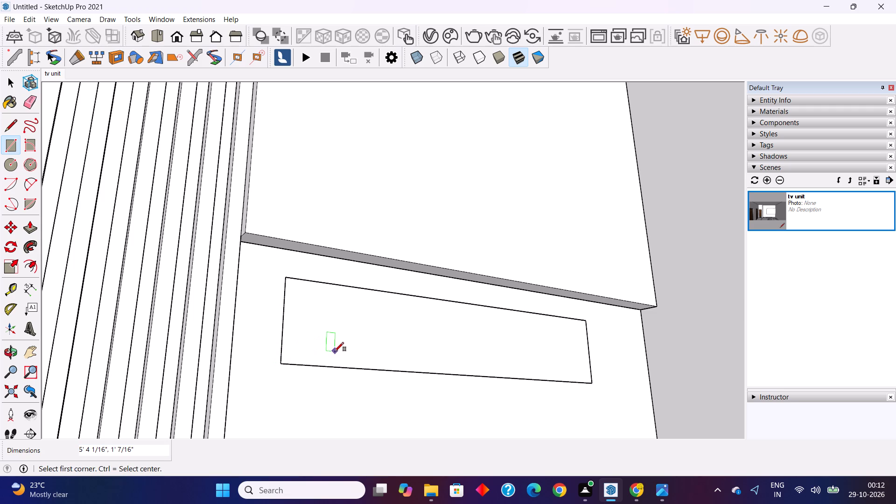
Group the new rectangle's face together with its boundary edges.
{"action": "key", "text": "space"}
{"action": "double_click", "coordinate": [354, 338]}
{"action": "right_click", "coordinate": [356, 338]}
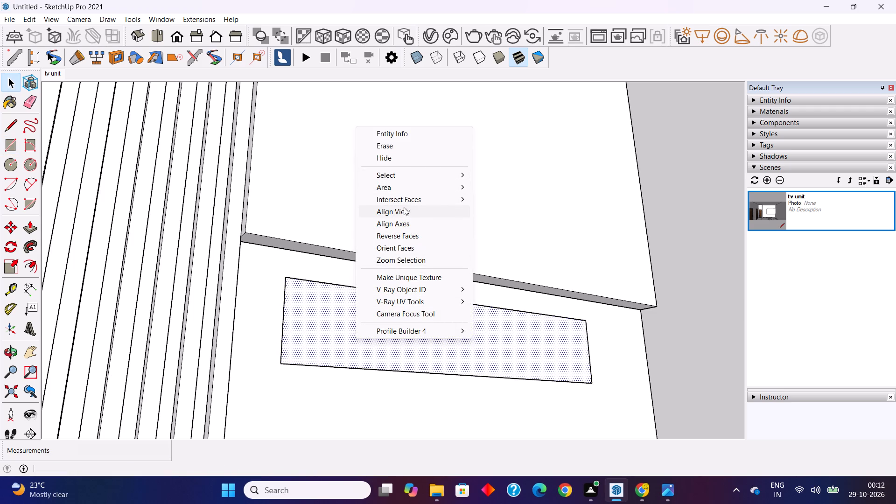
{"action": "double_click", "coordinate": [466, 350]}
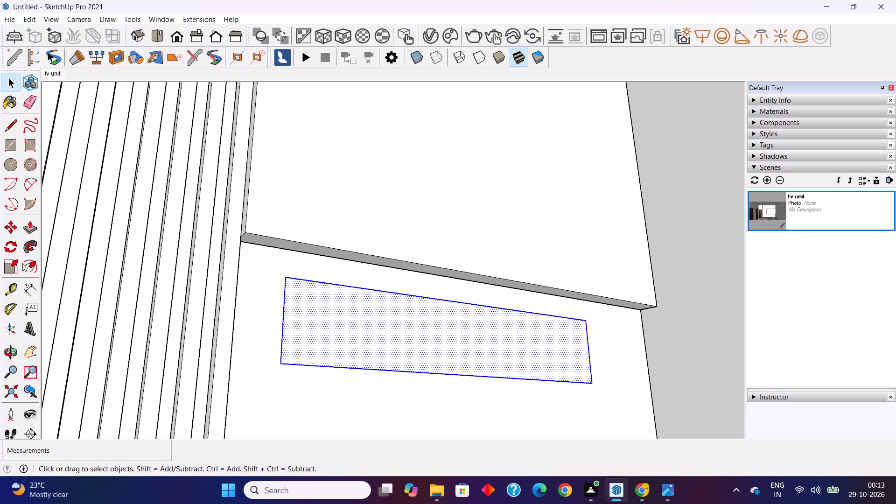
{"action": "double_click", "coordinate": [341, 333]}
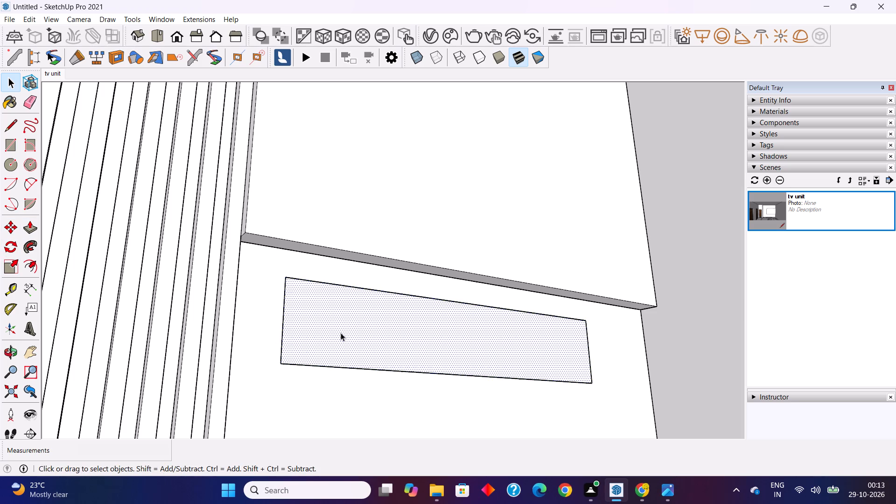
{"action": "right_click", "coordinate": [341, 333]}
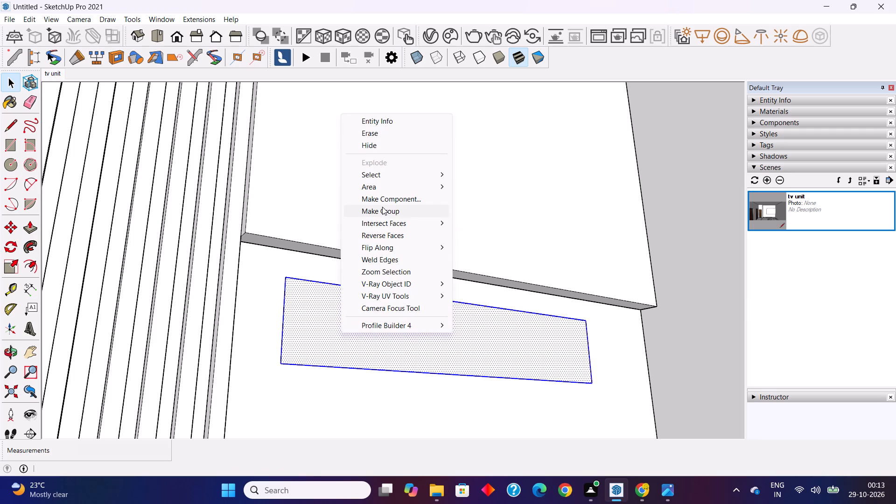
{"action": "left_click", "coordinate": [382, 207]}
Inside the rectangle's group, extrude the face 1'2" out from the wall to form the floating TV cabinet.
{"action": "double_click", "coordinate": [344, 326]}
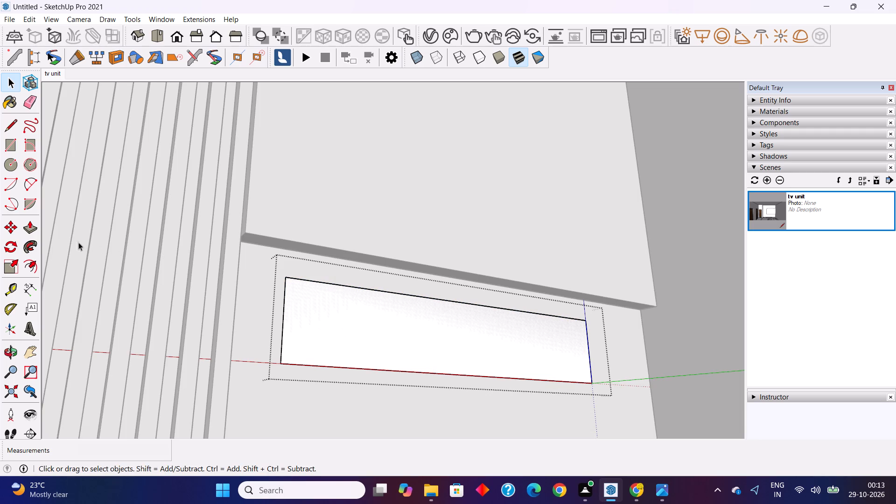
{"action": "left_click", "coordinate": [31, 232]}
{"action": "left_click", "coordinate": [366, 323]}
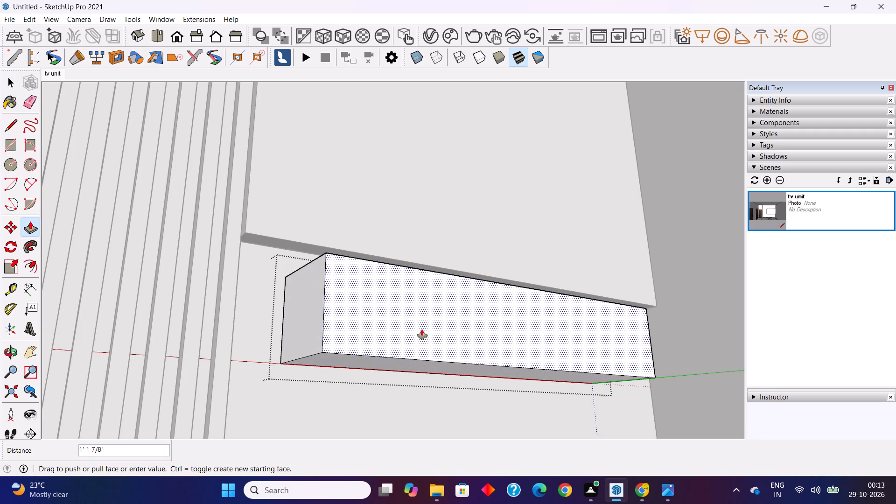
{"action": "middle_click_drag", "start_coordinate": [422, 329], "coordinate": [545, 421]}
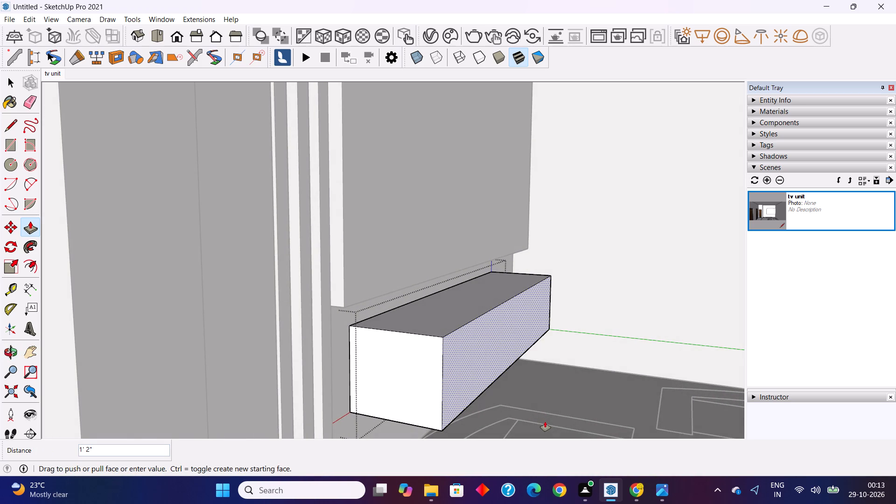
{"action": "key", "text": "1"}
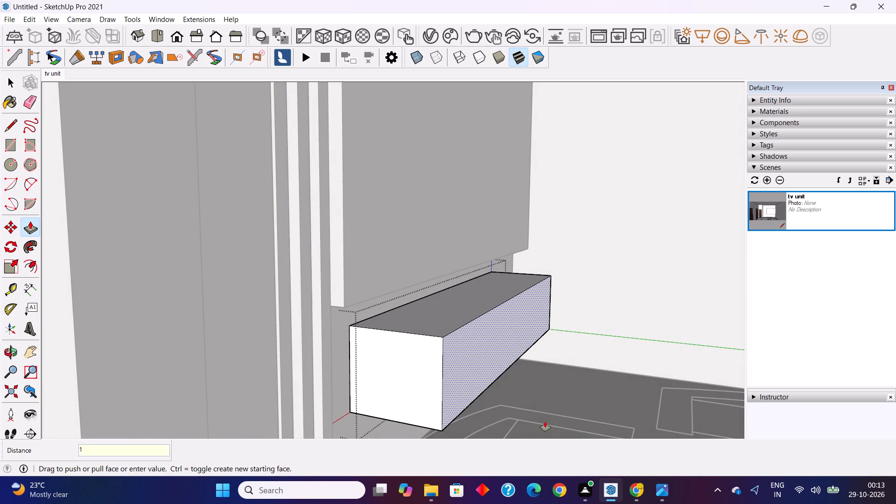
{"action": "type", "text": "'2"}
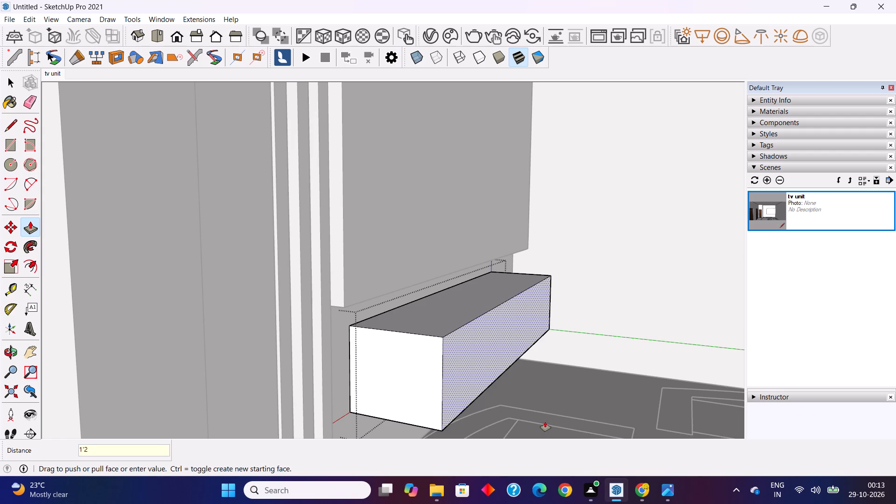
{"action": "key", "text": "shift+quotedbl"}
{"action": "key", "text": "Return"}
Extend the cabinet's end face about 7 9/16" toward the vertical strips.
{"action": "scroll", "coordinate": [384, 302], "scroll_direction": "down", "scroll_amount": 2}
{"action": "scroll", "coordinate": [367, 340], "scroll_direction": "up", "scroll_amount": 3}
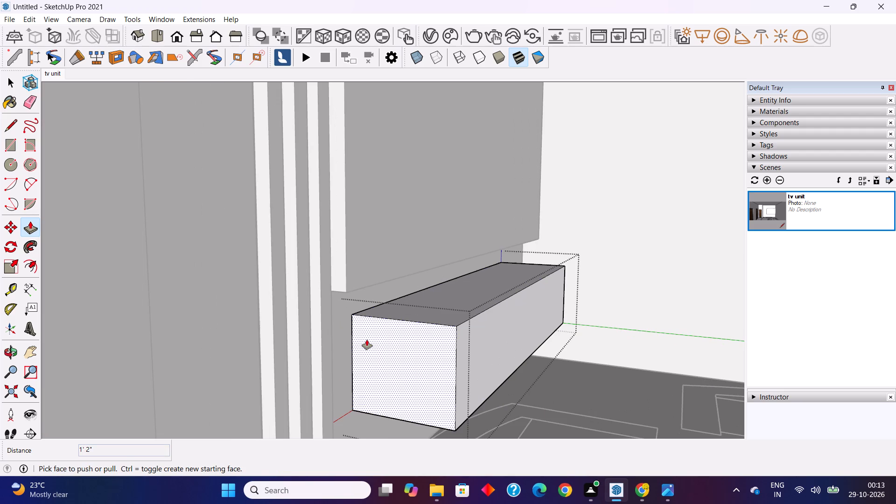
{"action": "left_click", "coordinate": [366, 340]}
{"action": "left_click", "coordinate": [329, 309]}
Extend the cabinet's opposite end about 1' 6 3/8" to the TV wall's outer edge, and close the group.
{"action": "middle_click_drag", "start_coordinate": [335, 309], "coordinate": [317, 308]}
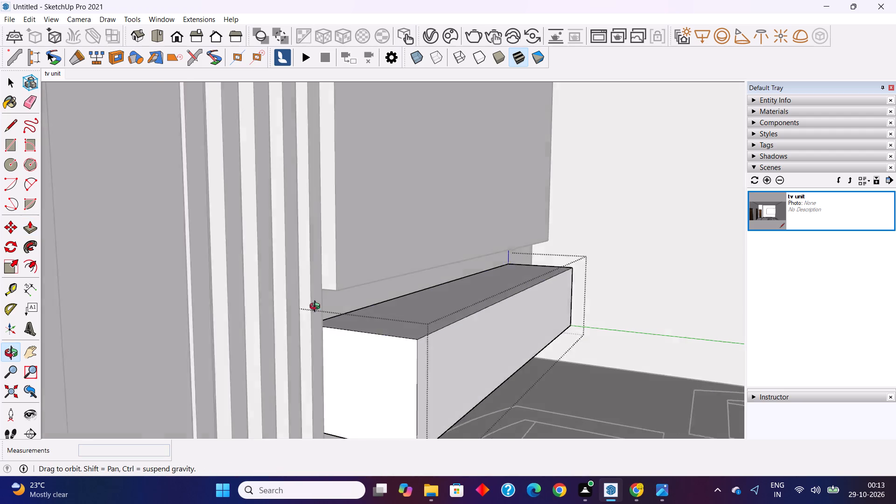
{"action": "middle_click_drag", "start_coordinate": [317, 308], "coordinate": [159, 311]}
{"action": "scroll", "coordinate": [197, 271], "scroll_direction": "down", "scroll_amount": 4}
{"action": "middle_click_drag", "start_coordinate": [462, 317], "coordinate": [446, 317]}
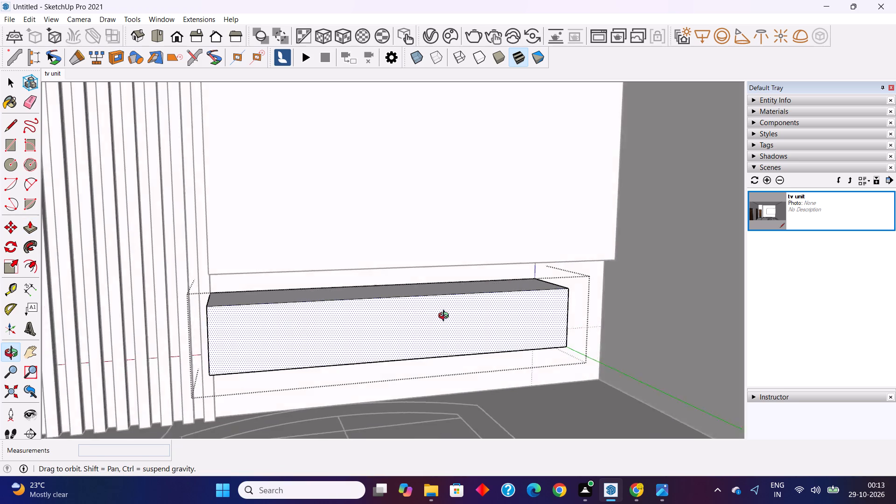
{"action": "middle_click_drag", "start_coordinate": [446, 317], "coordinate": [300, 317]}
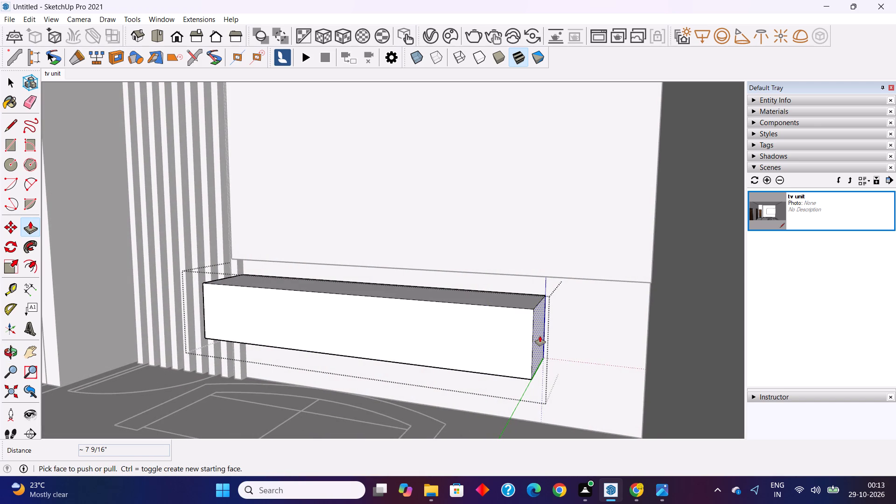
{"action": "left_click", "coordinate": [540, 336]}
{"action": "left_click", "coordinate": [658, 310]}
{"action": "middle_click_drag", "start_coordinate": [594, 308], "coordinate": [620, 313]}
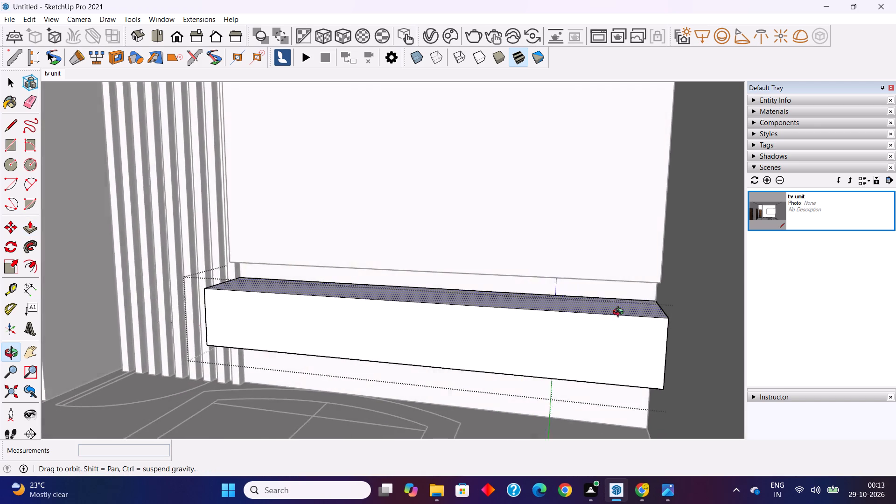
{"action": "middle_click_drag", "start_coordinate": [620, 313], "coordinate": [806, 316]}
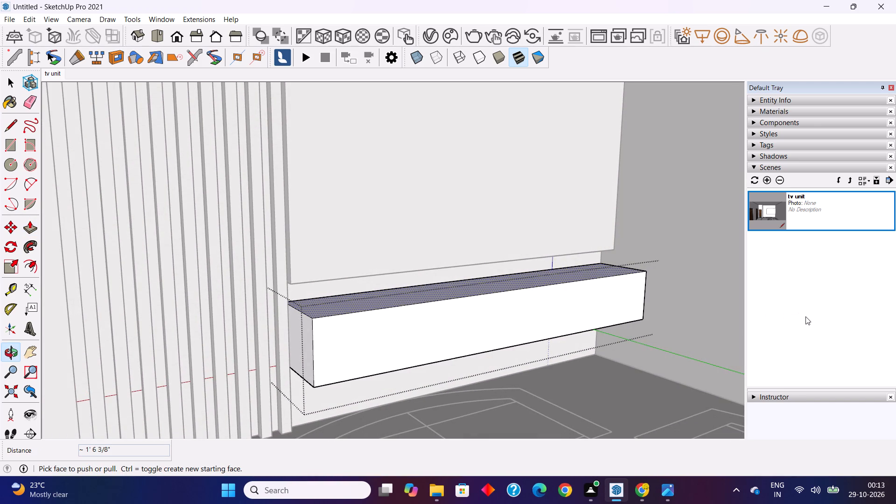
{"action": "key", "text": "space"}
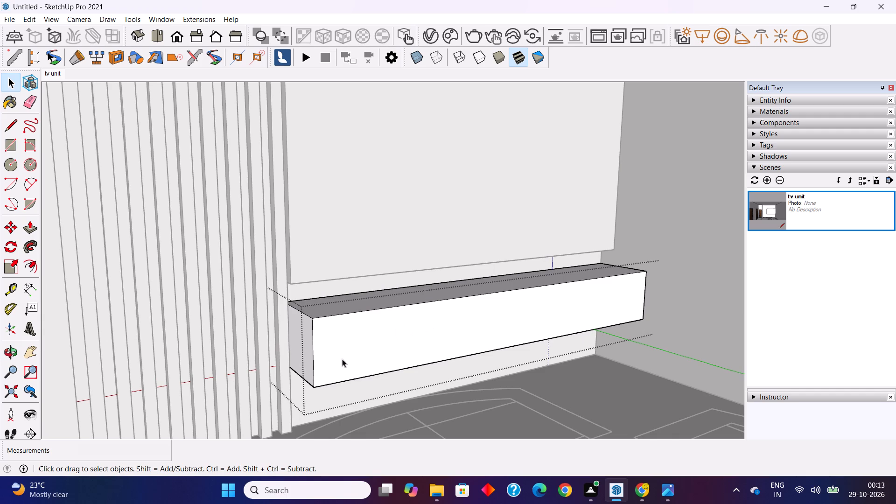
{"action": "key", "text": "Escape"}
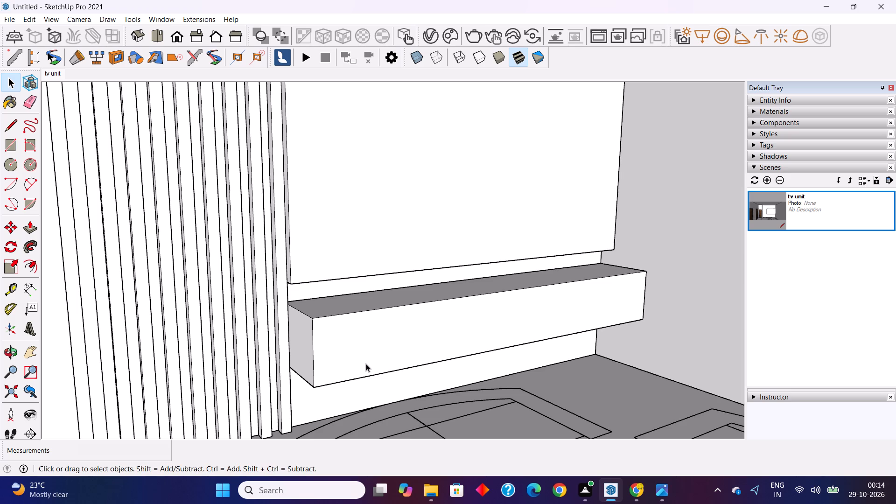
Hide the vertical strip closest to the cabinet and the rounded panel.
{"action": "middle_click_drag", "start_coordinate": [391, 345], "coordinate": [414, 321]}
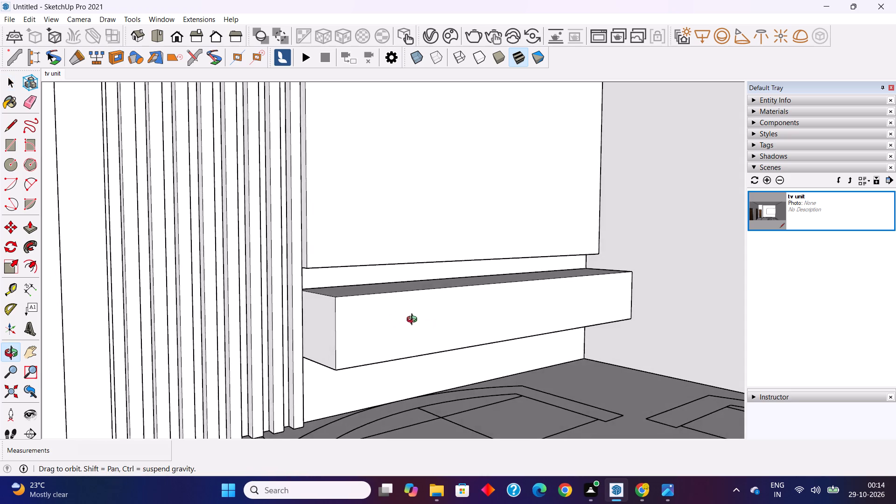
{"action": "middle_click_drag", "start_coordinate": [414, 321], "coordinate": [413, 318]}
{"action": "scroll", "coordinate": [322, 290], "scroll_direction": "up", "scroll_amount": 5}
{"action": "middle_click_drag", "start_coordinate": [280, 293], "coordinate": [277, 293]}
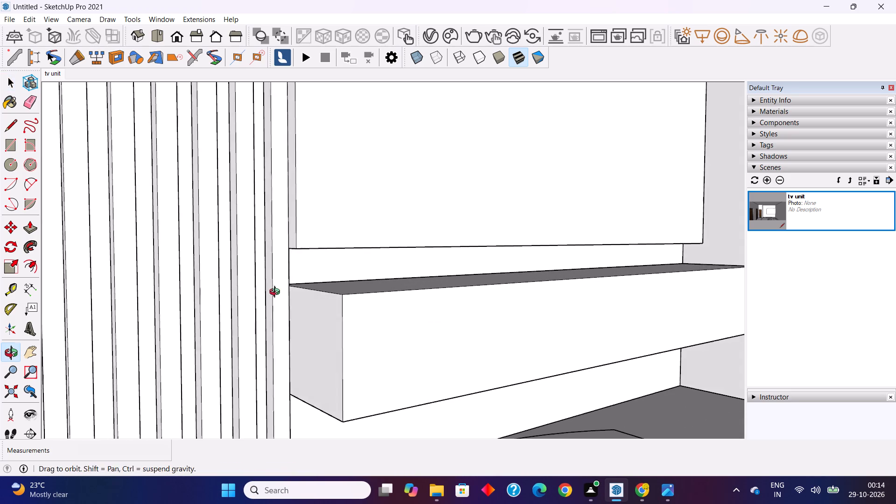
{"action": "middle_click_drag", "start_coordinate": [277, 293], "coordinate": [263, 290]}
{"action": "left_click", "coordinate": [263, 289]}
{"action": "right_click", "coordinate": [264, 289]}
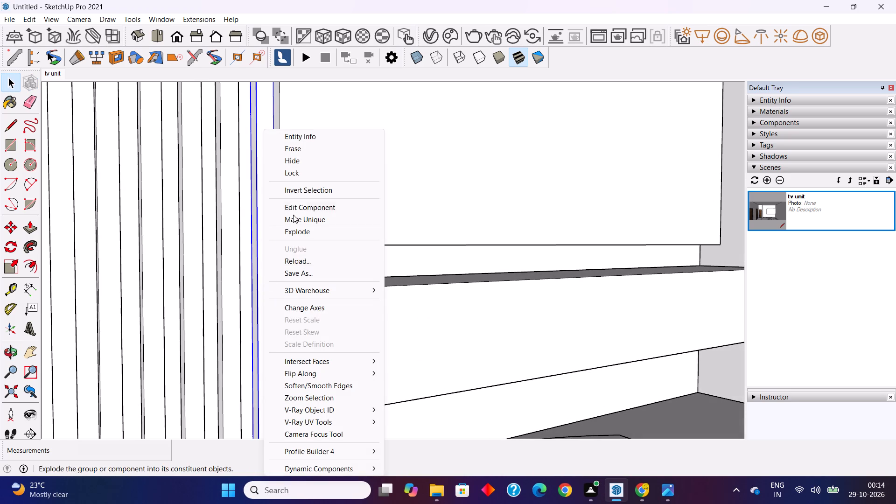
{"action": "left_click", "coordinate": [299, 163]}
Move the cabinet up 4" from its rear top corner toward the rounded panel's lower edge.
{"action": "left_click", "coordinate": [290, 291]}
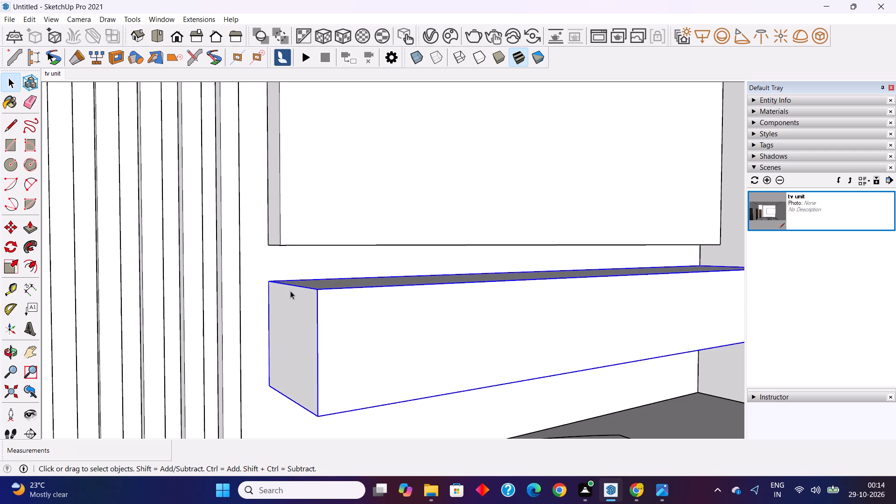
{"action": "left_click", "coordinate": [10, 229]}
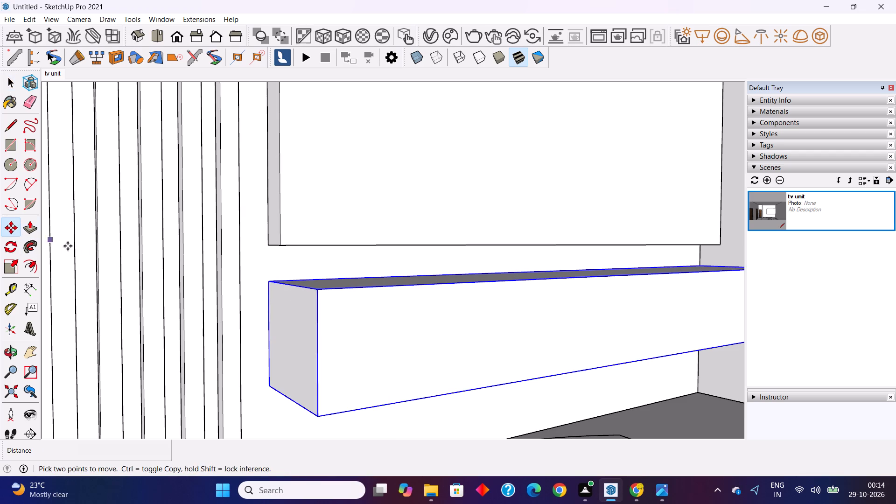
{"action": "left_click", "coordinate": [270, 281]}
{"action": "left_click", "coordinate": [265, 245]}
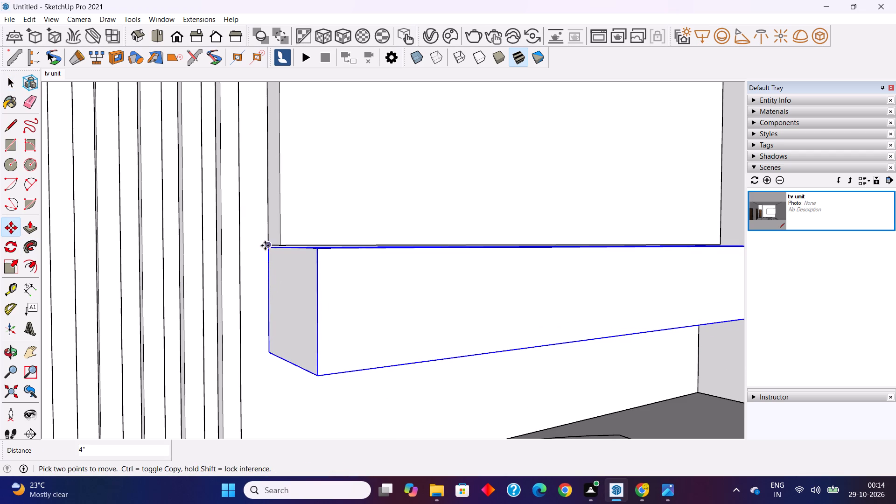
Move the cabinet up about 1/4" more, snapping its rear top corner to the panel's lower rear corner.
{"action": "middle_click_drag", "start_coordinate": [302, 267], "coordinate": [371, 287]}
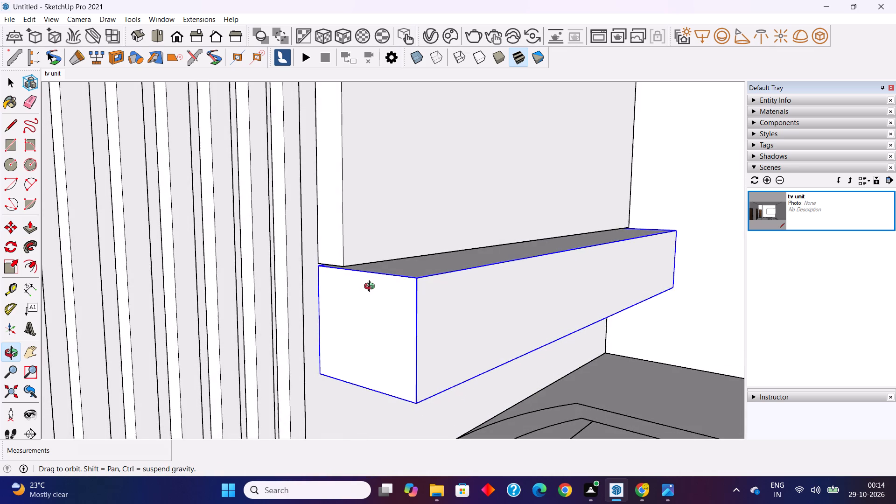
{"action": "middle_click_drag", "start_coordinate": [371, 287], "coordinate": [371, 286]}
{"action": "scroll", "coordinate": [319, 267], "scroll_direction": "up", "scroll_amount": 9}
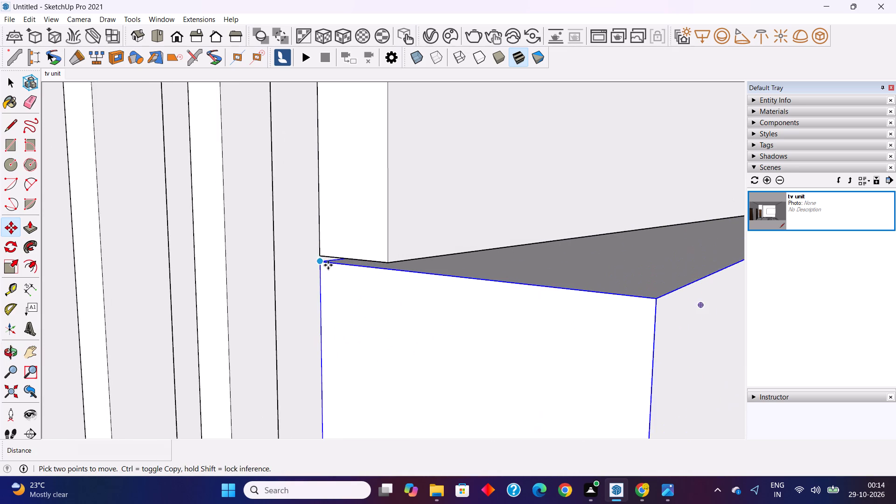
{"action": "scroll", "coordinate": [324, 264], "scroll_direction": "up", "scroll_amount": 3}
{"action": "left_click", "coordinate": [320, 262]}
{"action": "left_click", "coordinate": [320, 253]}
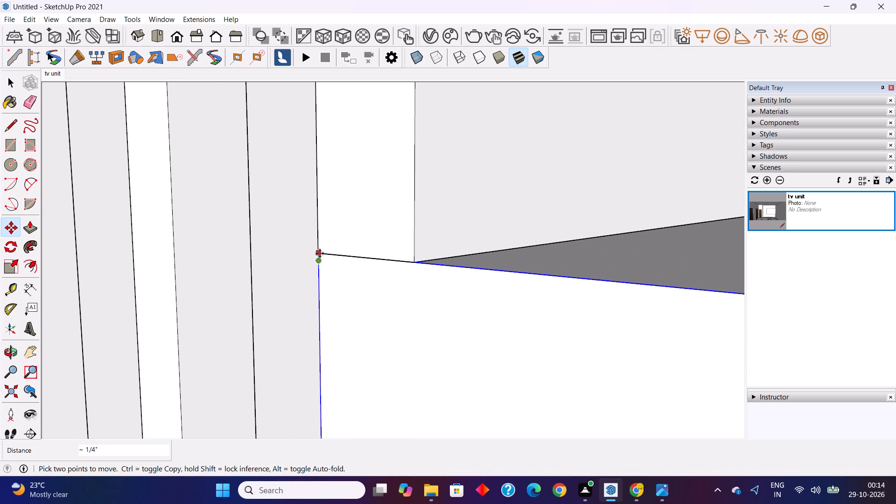
Examine the cabinet's fit against the rounded panel's underside and beside the vertical strips.
{"action": "scroll", "coordinate": [294, 249], "scroll_direction": "down", "scroll_amount": 9}
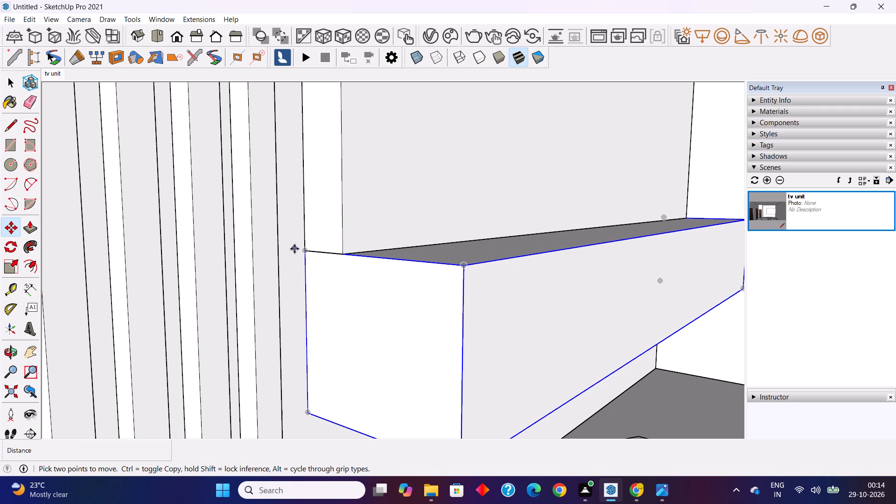
{"action": "scroll", "coordinate": [347, 240], "scroll_direction": "down", "scroll_amount": 5}
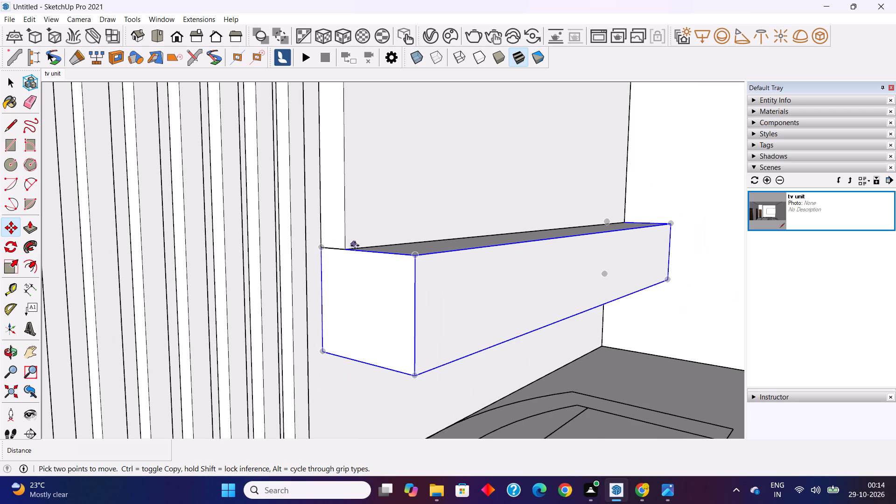
{"action": "scroll", "coordinate": [291, 265], "scroll_direction": "down", "scroll_amount": 2}
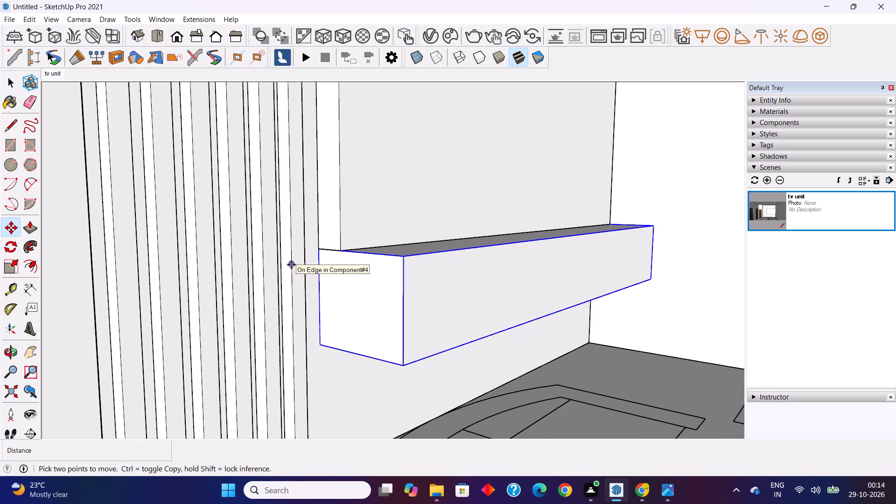
{"action": "middle_click_drag", "start_coordinate": [470, 287], "coordinate": [470, 288]}
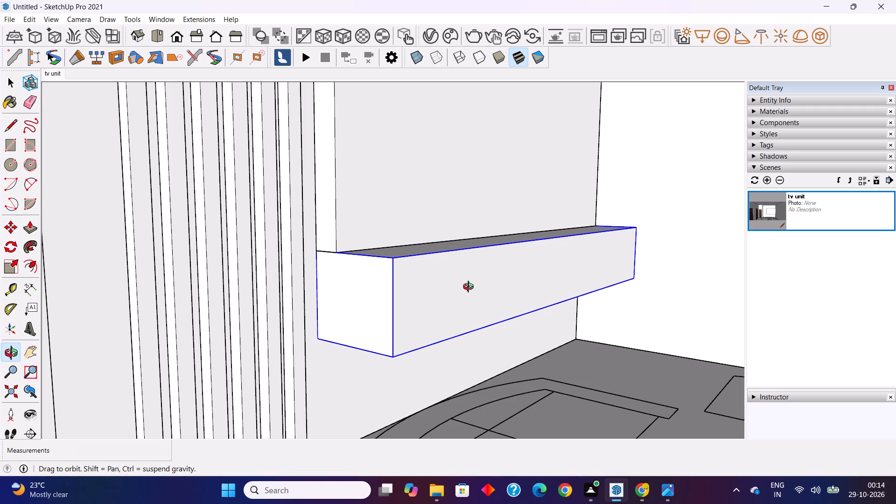
{"action": "middle_click_drag", "start_coordinate": [470, 288], "coordinate": [425, 354]}
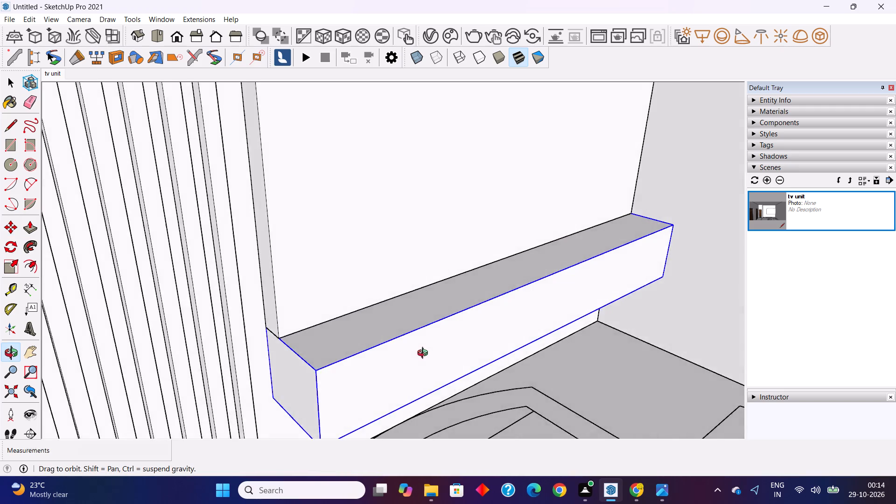
Open the floating TV cabinet's group for editing at its end beside the vertical strips.
{"action": "middle_click_drag", "start_coordinate": [425, 354], "coordinate": [154, 382]}
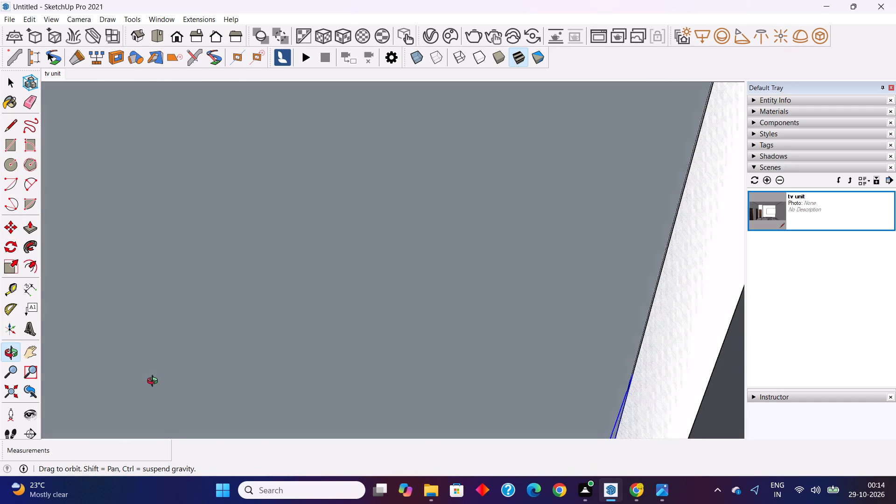
{"action": "middle_click_drag", "start_coordinate": [154, 382], "coordinate": [168, 390]}
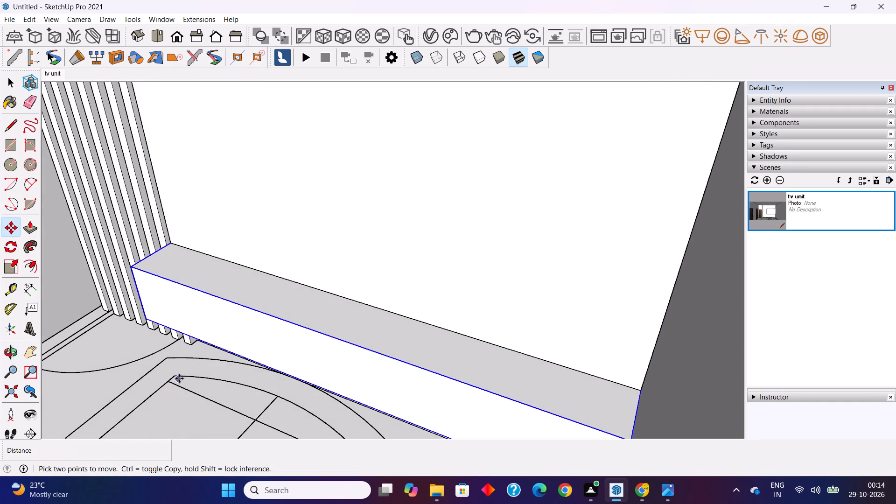
{"action": "middle_click_drag", "start_coordinate": [180, 378], "coordinate": [223, 387], "text": "shift"}
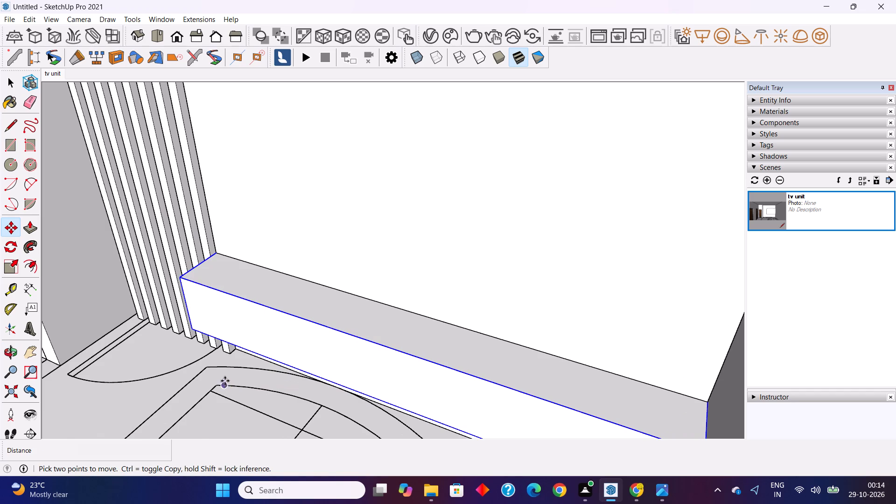
{"action": "scroll", "coordinate": [210, 290], "scroll_direction": "up", "scroll_amount": 3}
{"action": "key", "text": "space"}
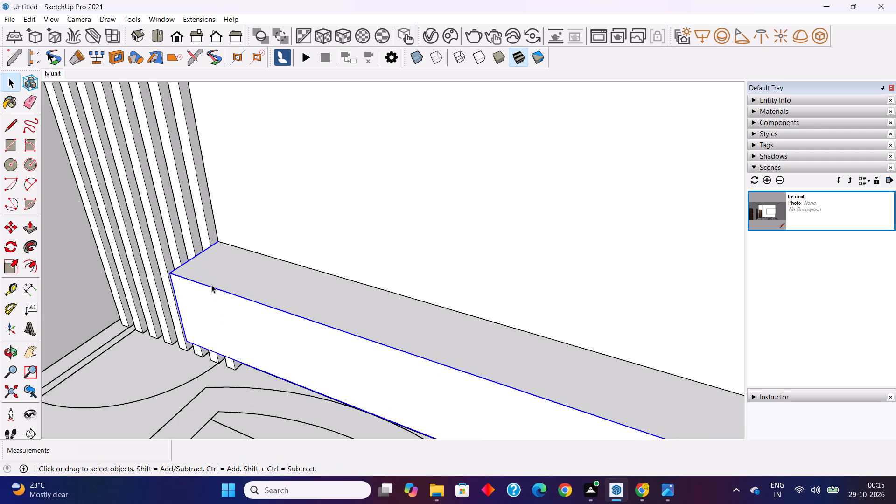
{"action": "double_click", "coordinate": [211, 285]}
{"action": "middle_click_drag", "start_coordinate": [197, 281], "coordinate": [211, 327]}
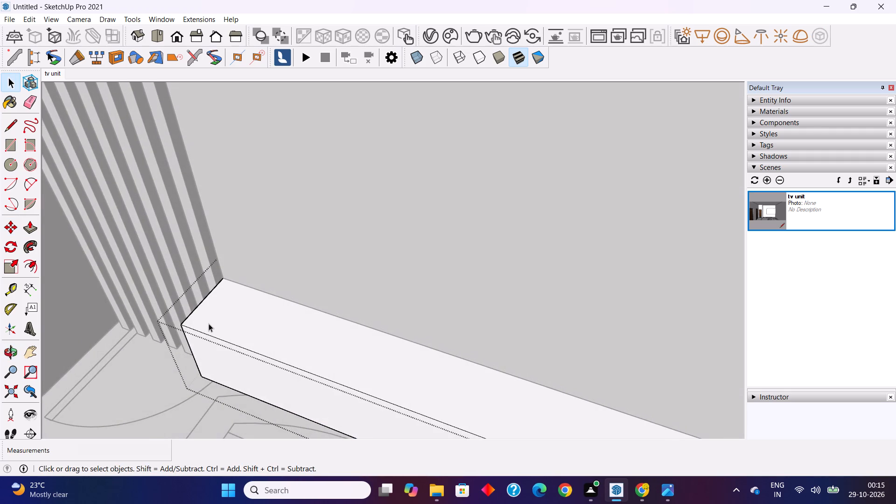
{"action": "scroll", "coordinate": [202, 320], "scroll_direction": "up", "scroll_amount": 3}
{"action": "scroll", "coordinate": [140, 324], "scroll_direction": "up", "scroll_amount": 5}
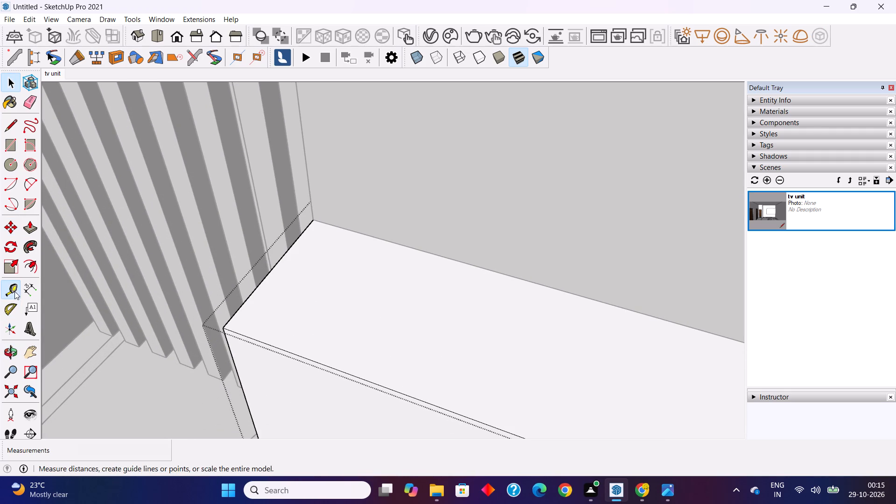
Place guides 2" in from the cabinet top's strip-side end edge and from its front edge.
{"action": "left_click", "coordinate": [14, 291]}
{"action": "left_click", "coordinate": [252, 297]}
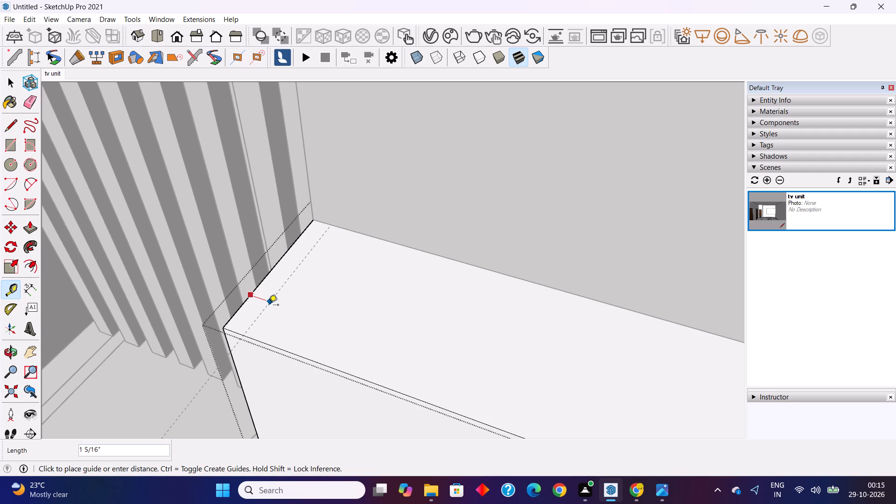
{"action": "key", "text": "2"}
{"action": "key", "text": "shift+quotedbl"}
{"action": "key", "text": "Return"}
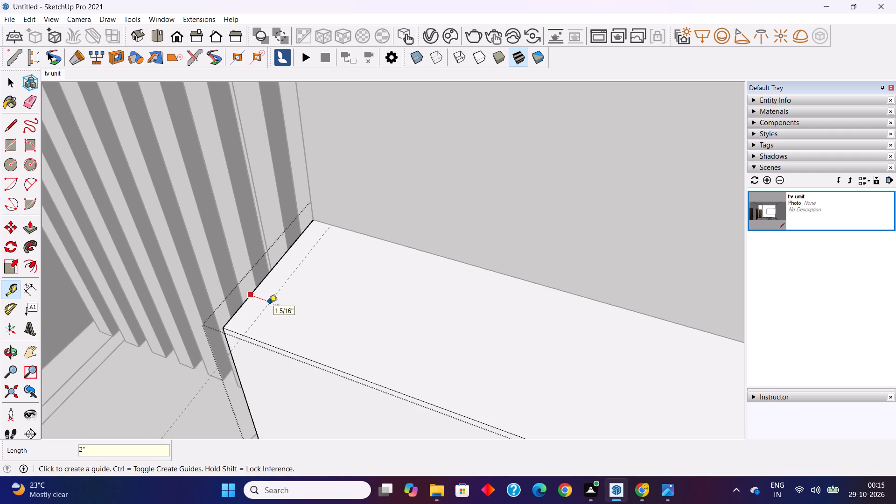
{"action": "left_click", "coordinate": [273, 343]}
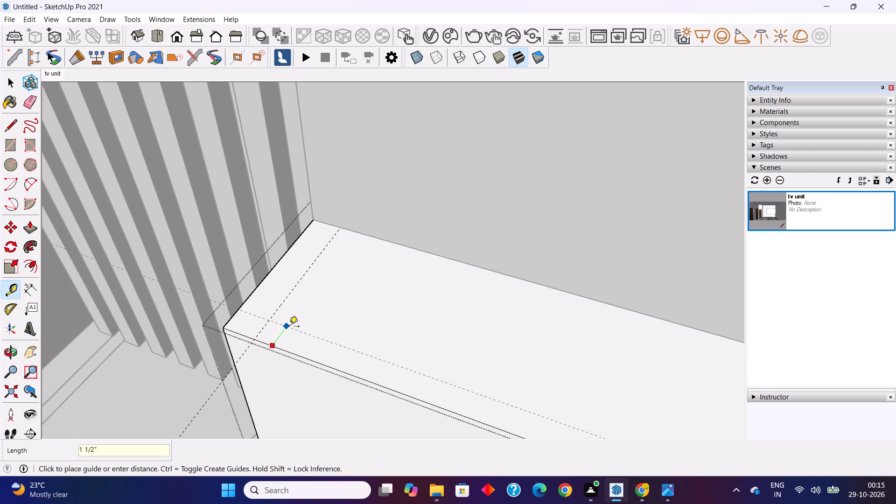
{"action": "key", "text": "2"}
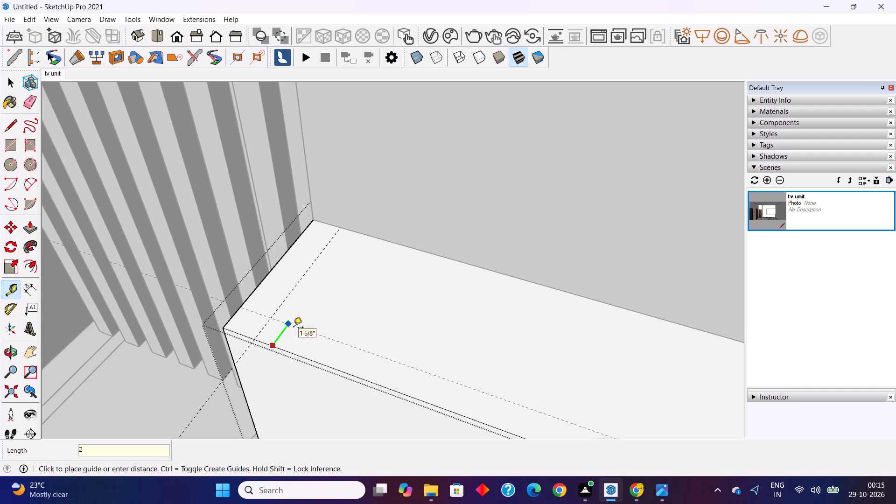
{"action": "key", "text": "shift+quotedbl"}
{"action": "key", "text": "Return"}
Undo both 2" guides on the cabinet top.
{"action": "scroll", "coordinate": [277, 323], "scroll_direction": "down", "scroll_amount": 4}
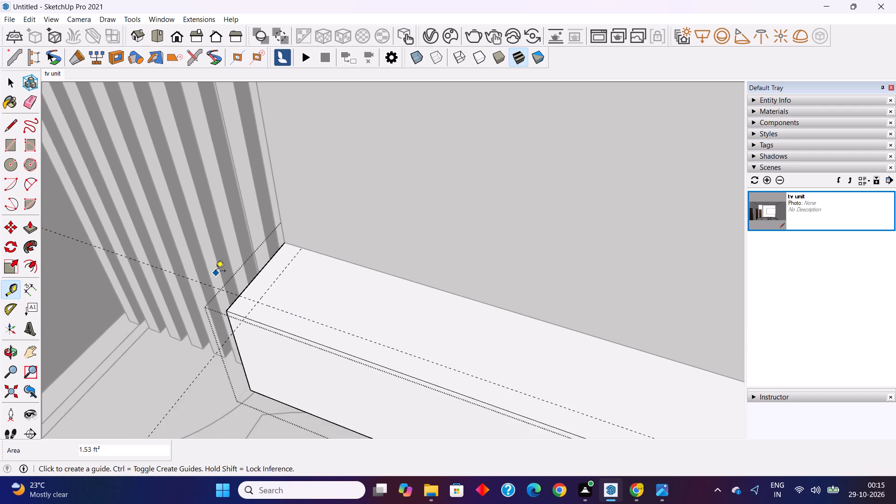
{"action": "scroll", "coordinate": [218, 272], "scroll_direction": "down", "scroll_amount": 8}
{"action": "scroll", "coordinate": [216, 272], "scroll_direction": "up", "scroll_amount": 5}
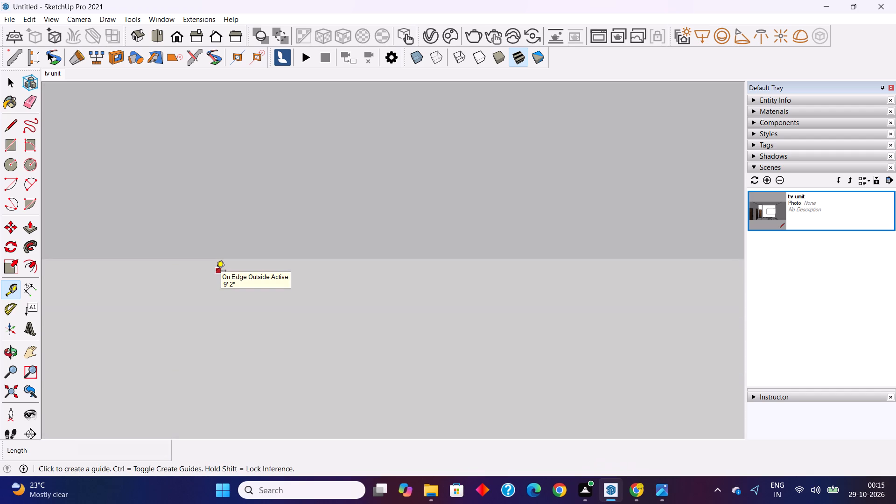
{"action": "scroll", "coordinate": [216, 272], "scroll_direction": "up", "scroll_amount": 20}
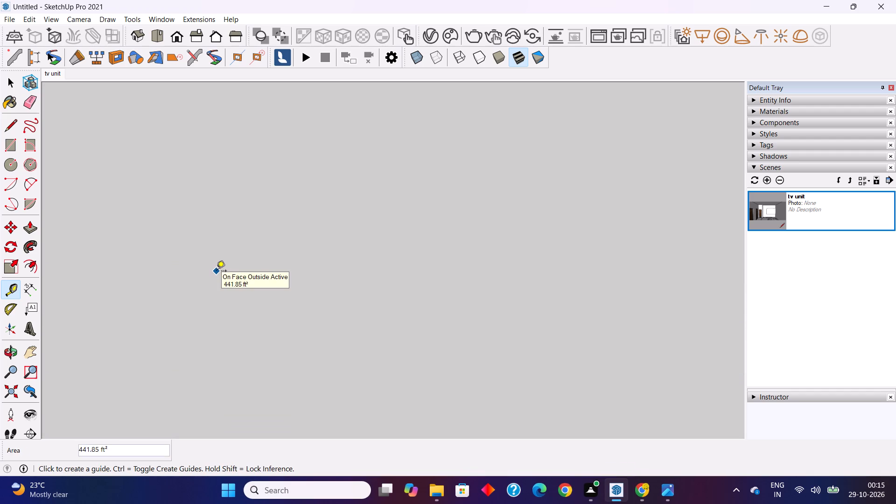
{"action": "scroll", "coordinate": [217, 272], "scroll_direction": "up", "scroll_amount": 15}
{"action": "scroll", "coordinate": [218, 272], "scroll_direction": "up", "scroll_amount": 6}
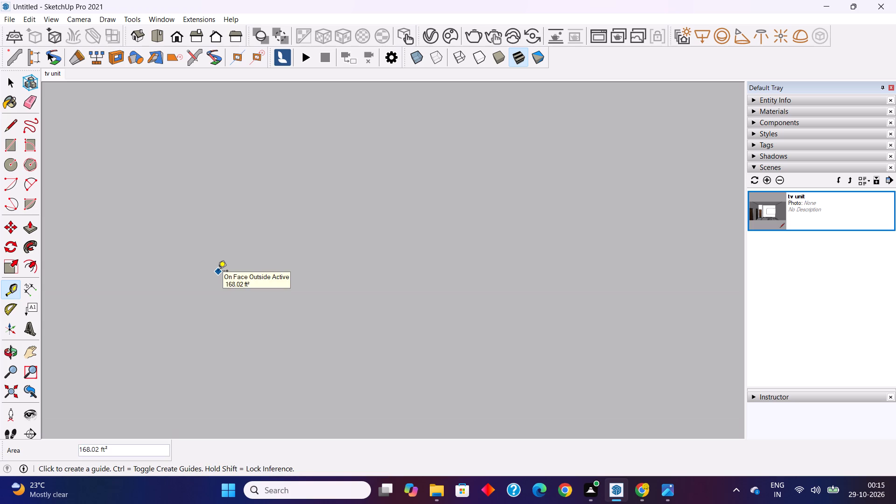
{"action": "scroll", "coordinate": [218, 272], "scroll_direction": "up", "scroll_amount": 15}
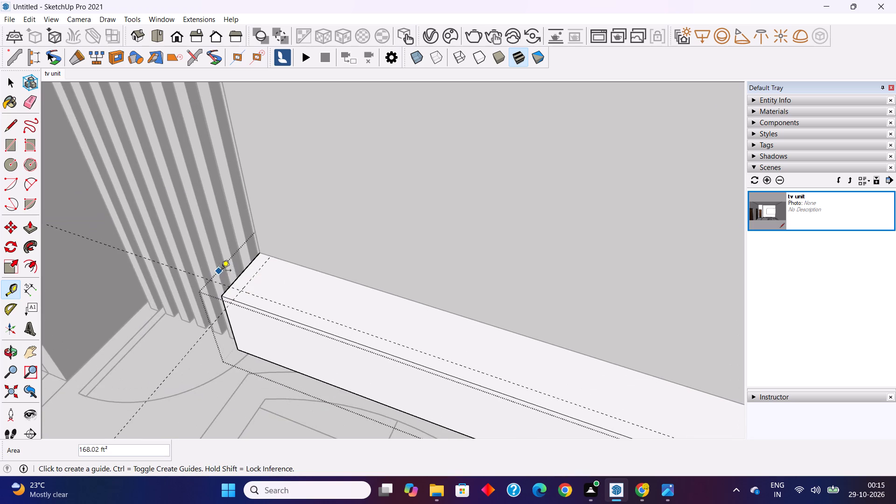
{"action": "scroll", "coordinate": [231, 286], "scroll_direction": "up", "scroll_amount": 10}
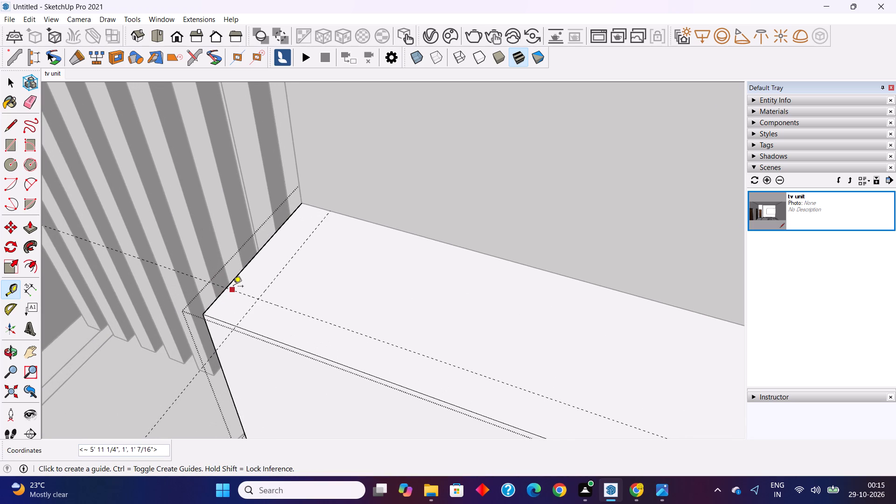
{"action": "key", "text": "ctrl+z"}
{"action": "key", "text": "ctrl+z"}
Place guides 1" in from the cabinet top's strip-side end edge and from its front edge.
{"action": "scroll", "coordinate": [226, 295], "scroll_direction": "up", "scroll_amount": 4}
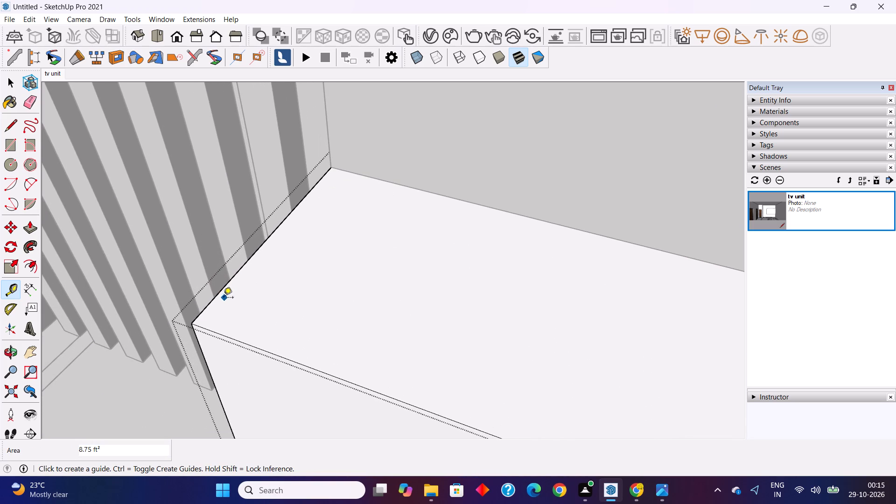
{"action": "left_click", "coordinate": [217, 300]}
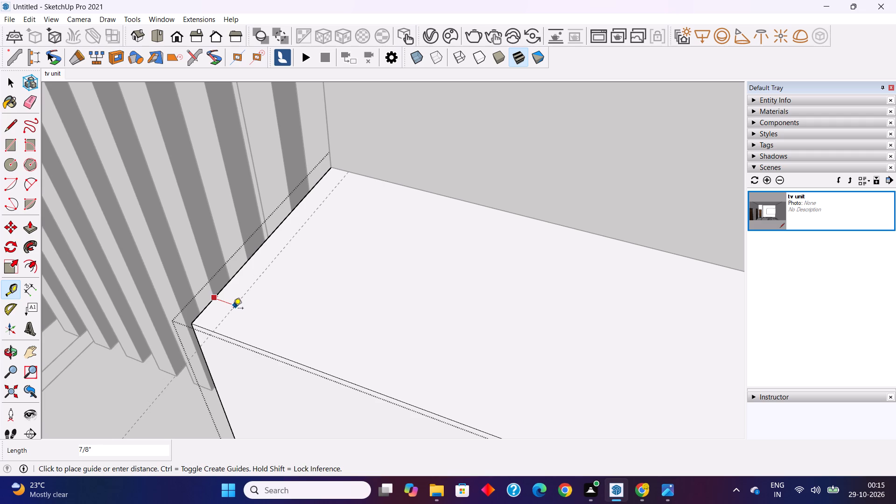
{"action": "type", "text": "1\""}
{"action": "key", "text": "Return"}
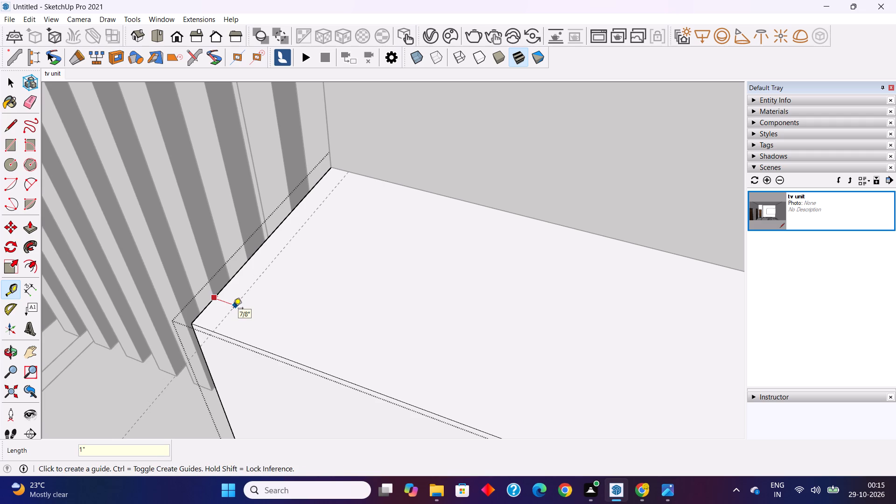
{"action": "left_click", "coordinate": [234, 338]}
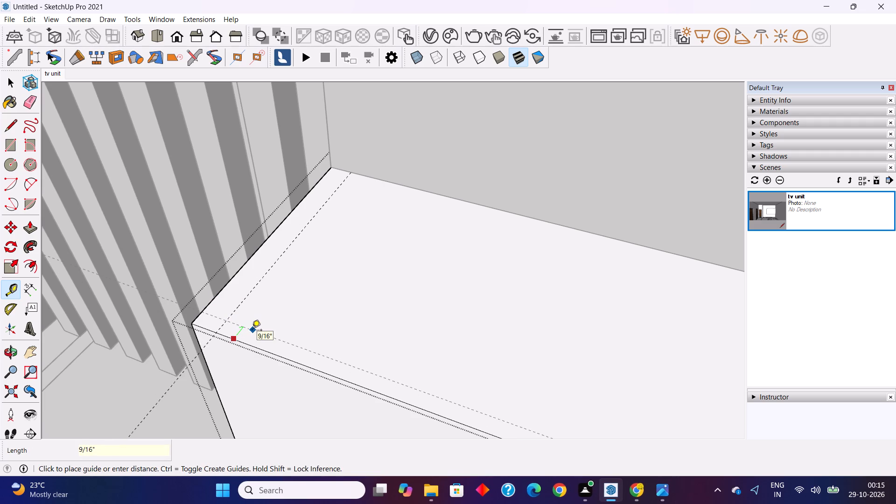
{"action": "key", "text": "1"}
{"action": "key", "text": "shift+quotedbl"}
{"action": "key", "text": "Return"}
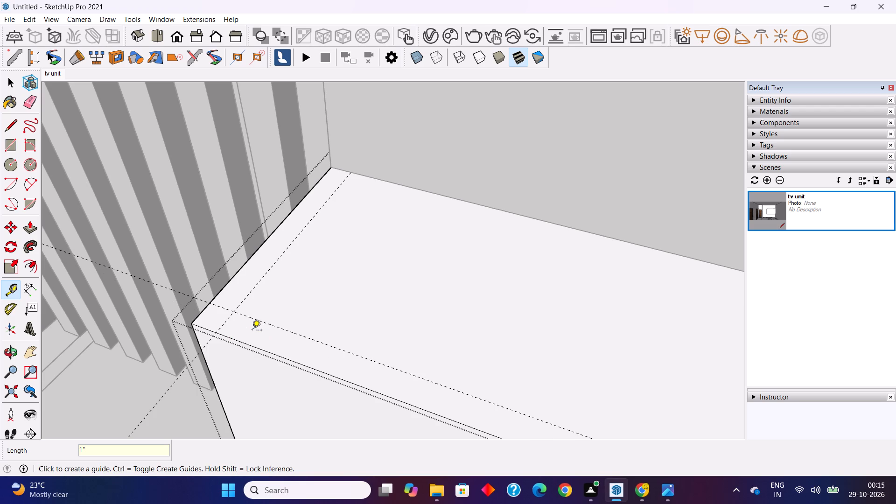
Draw a tangent arc across the cabinet top's front corner, joining the points where the 1" guides meet the end and front edges.
{"action": "scroll", "coordinate": [161, 305], "scroll_direction": "down", "scroll_amount": 1}
{"action": "scroll", "coordinate": [207, 310], "scroll_direction": "up", "scroll_amount": 1}
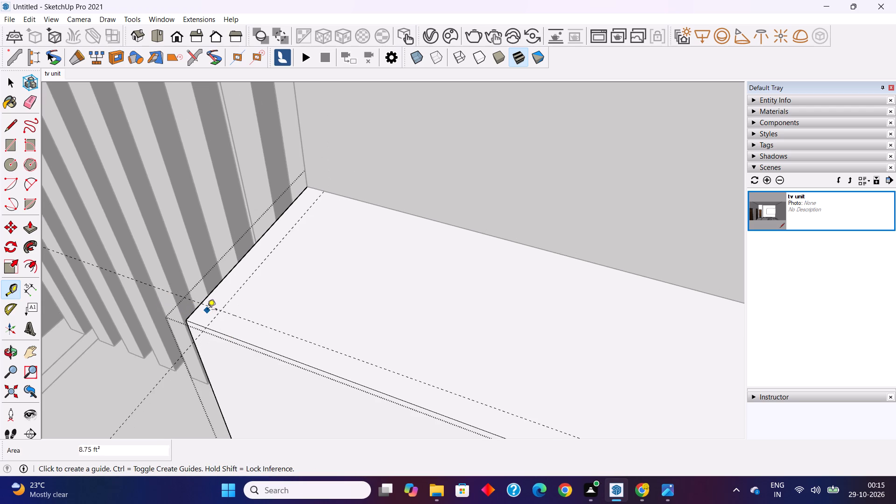
{"action": "scroll", "coordinate": [207, 310], "scroll_direction": "up", "scroll_amount": 3}
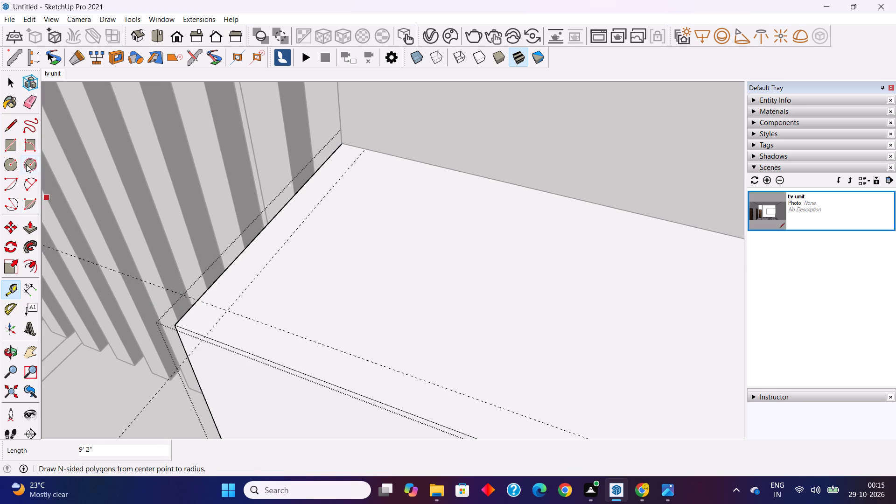
{"action": "left_click", "coordinate": [33, 184]}
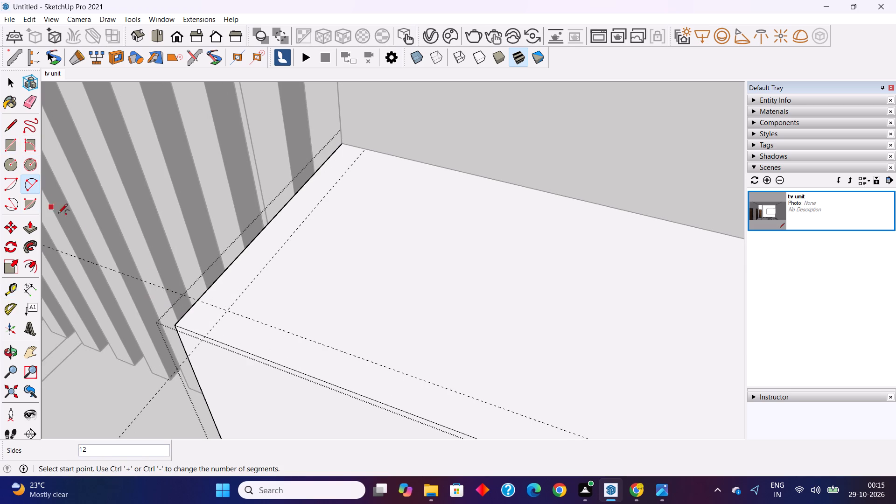
{"action": "left_click", "coordinate": [201, 301]}
{"action": "double_click", "coordinate": [206, 335]}
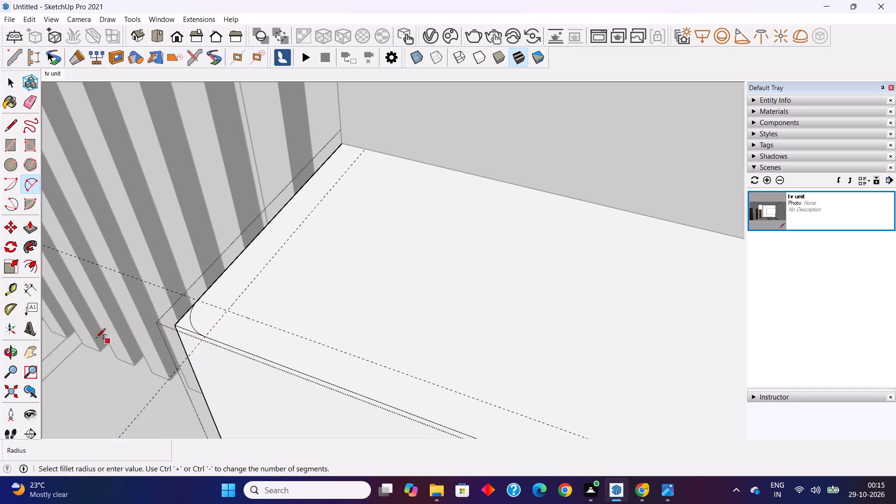
Push the corner sliver outside the arc down about 1' 7/16", cutting the rounded corner through the cabinet's full height.
{"action": "left_click", "coordinate": [30, 229]}
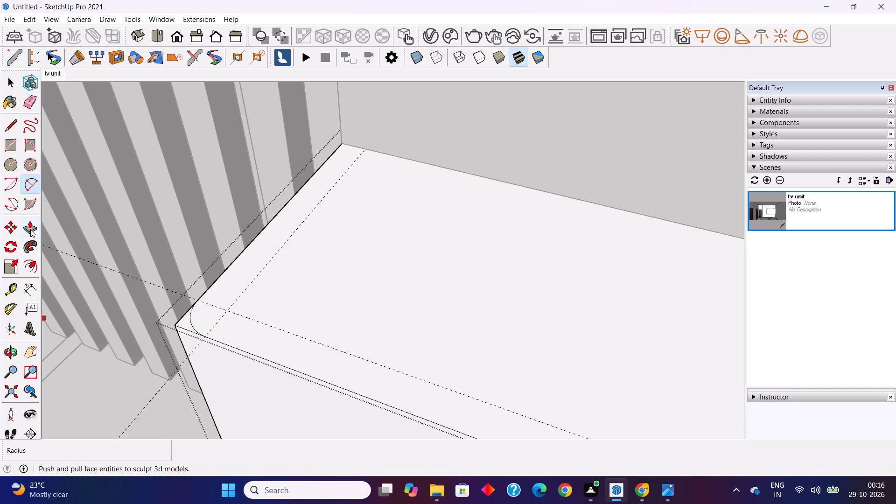
{"action": "scroll", "coordinate": [177, 196], "scroll_direction": "down", "scroll_amount": 5}
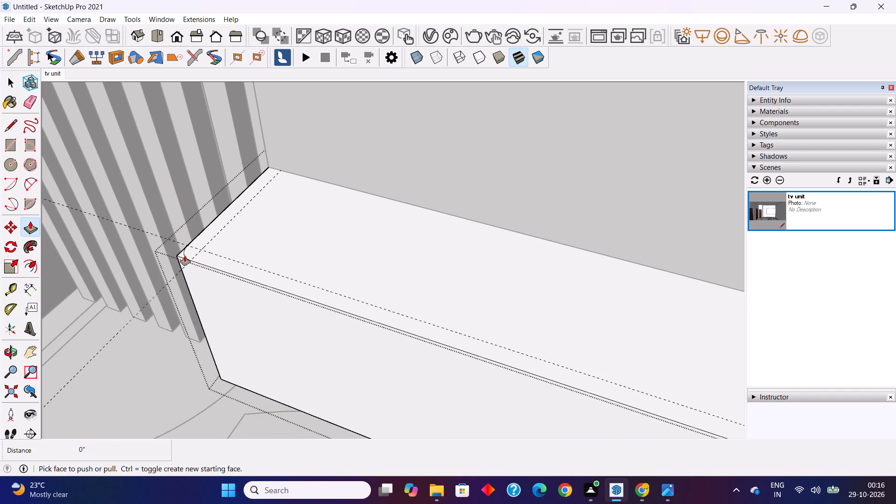
{"action": "left_click", "coordinate": [182, 256]}
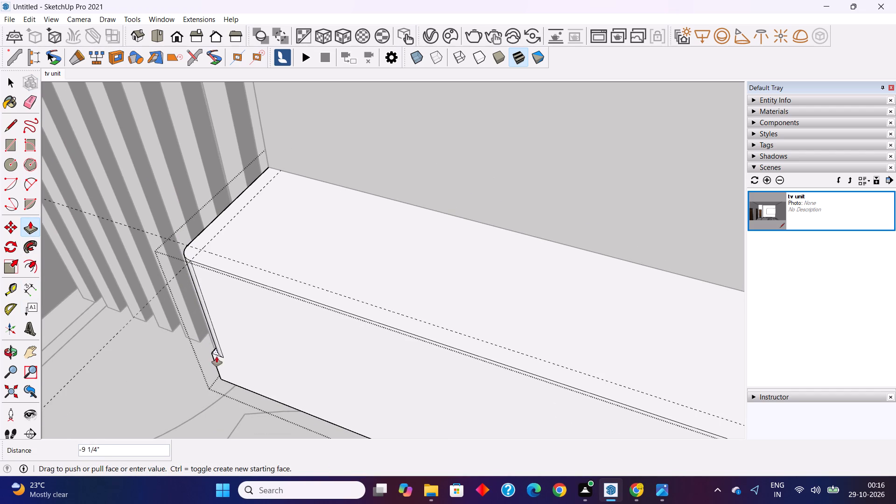
{"action": "left_click", "coordinate": [229, 391]}
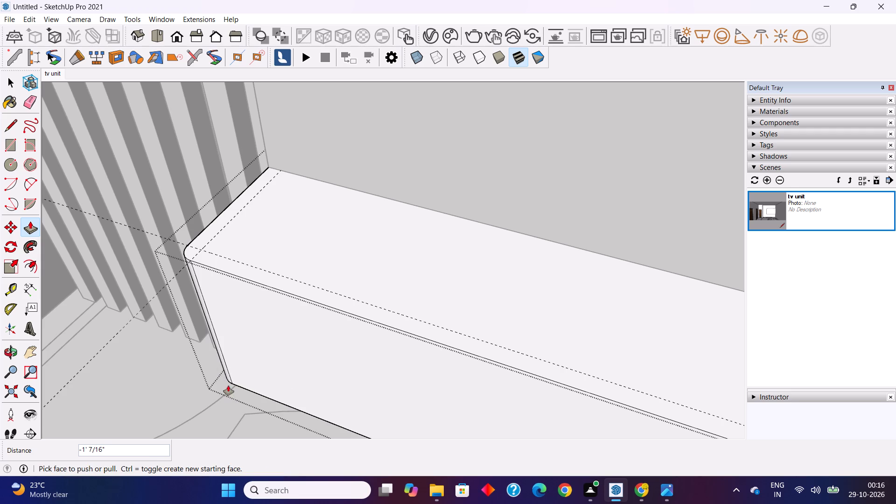
Examine the cabinet's opposite end and its front corner, away from the vertical strips.
{"action": "middle_click_drag", "start_coordinate": [221, 365], "coordinate": [7, 314], "text": "shift"}
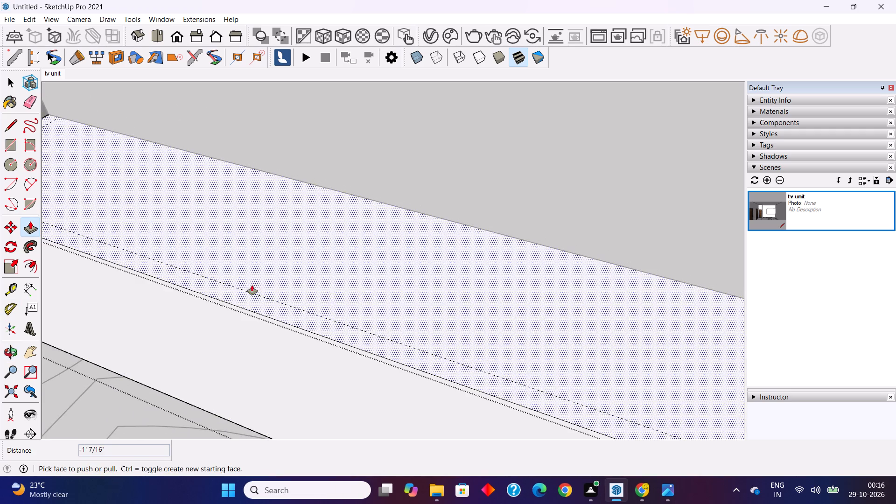
{"action": "middle_click_drag", "start_coordinate": [371, 292], "coordinate": [540, 263]}
{"action": "middle_click_drag", "start_coordinate": [543, 261], "coordinate": [531, 259], "text": "shift"}
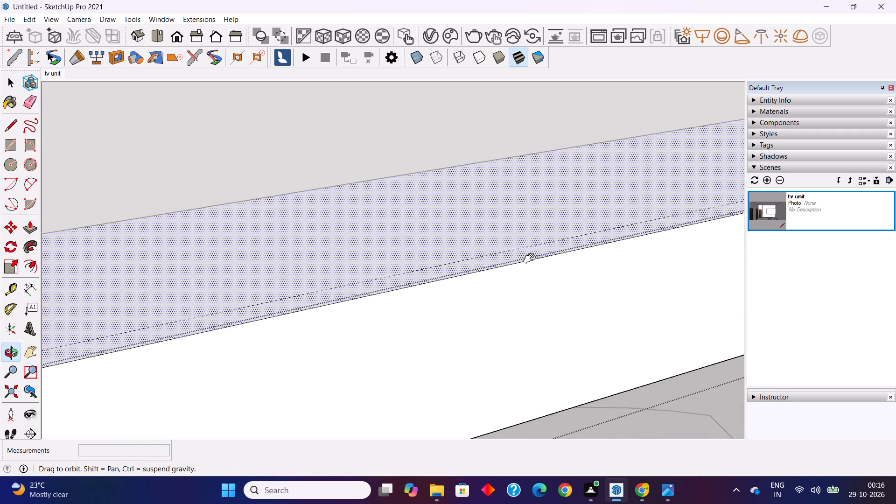
{"action": "middle_click_drag", "start_coordinate": [531, 259], "coordinate": [26, 313], "text": "shift"}
{"action": "middle_click_drag", "start_coordinate": [586, 252], "coordinate": [194, 363], "text": "shift"}
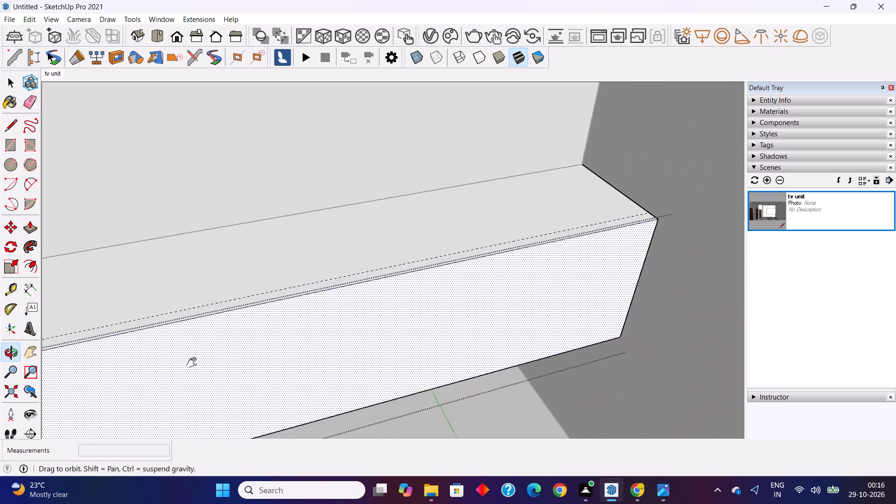
{"action": "middle_click_drag", "start_coordinate": [194, 363], "coordinate": [120, 374], "text": "shift"}
{"action": "middle_click_drag", "start_coordinate": [342, 323], "coordinate": [343, 345]}
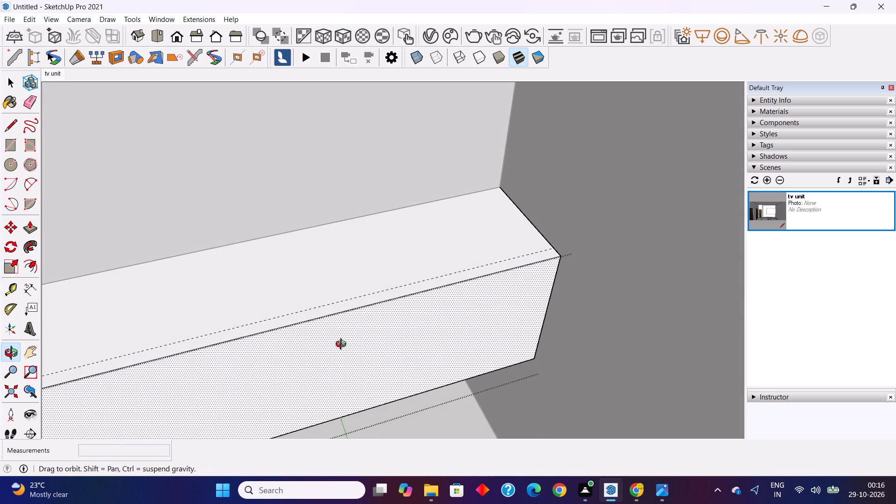
{"action": "middle_click_drag", "start_coordinate": [343, 345], "coordinate": [344, 345]}
{"action": "key", "text": "space"}
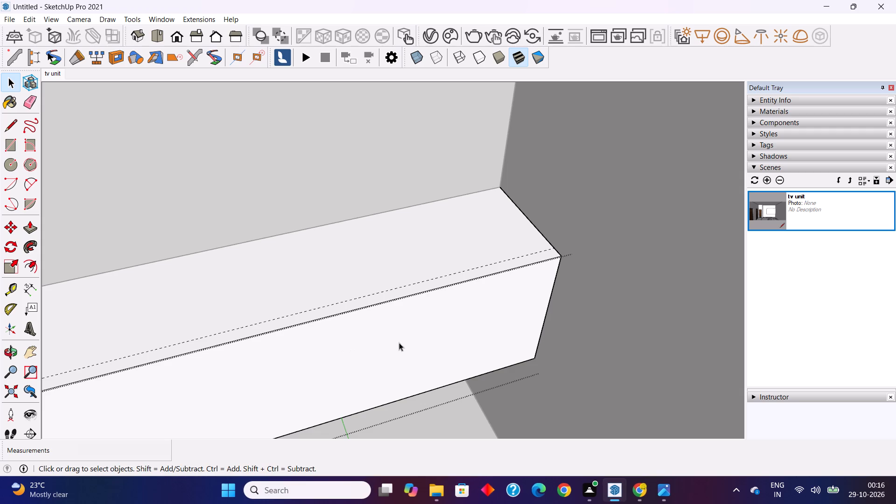
Place a guide 1" in from the cabinet top's end edge, at the end away from the vertical strips.
{"action": "left_click", "coordinate": [8, 285]}
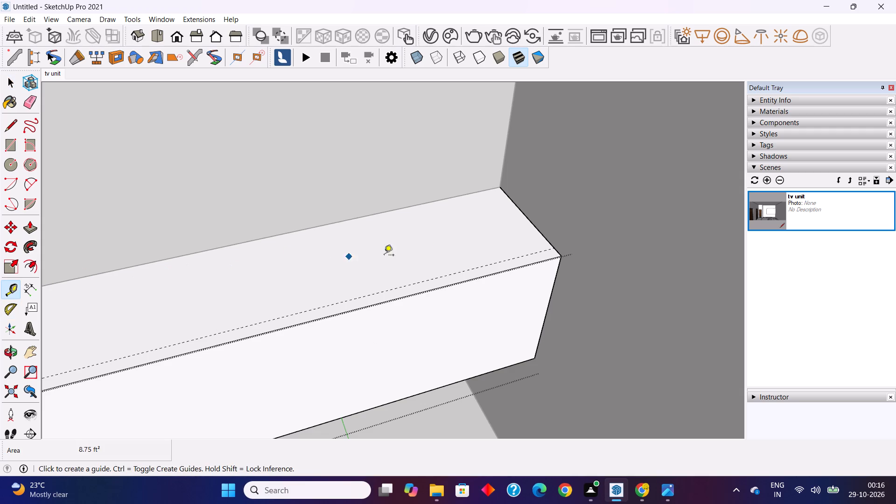
{"action": "left_click", "coordinate": [527, 219]}
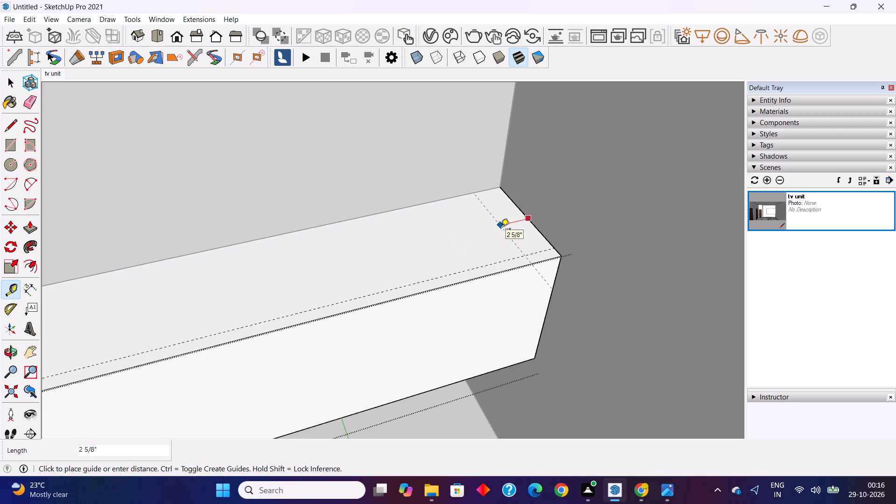
{"action": "key", "text": "1"}
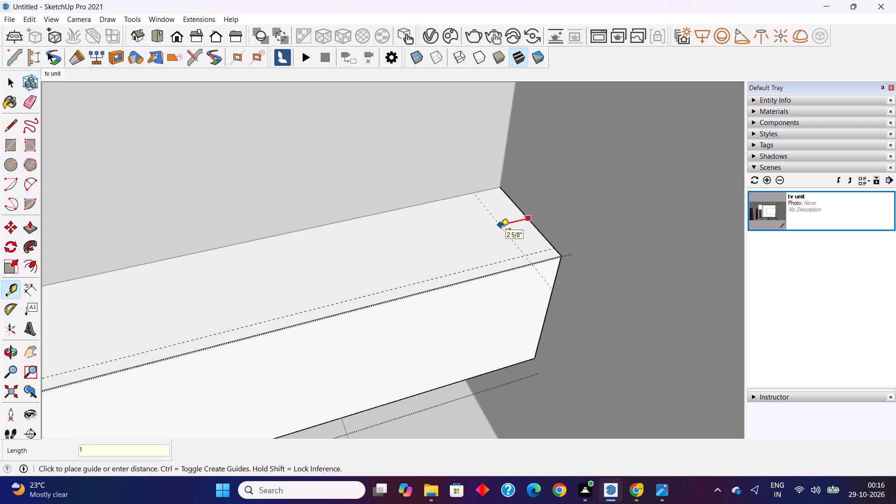
{"action": "key", "text": "shift+quotedbl"}
{"action": "key", "text": "Return"}
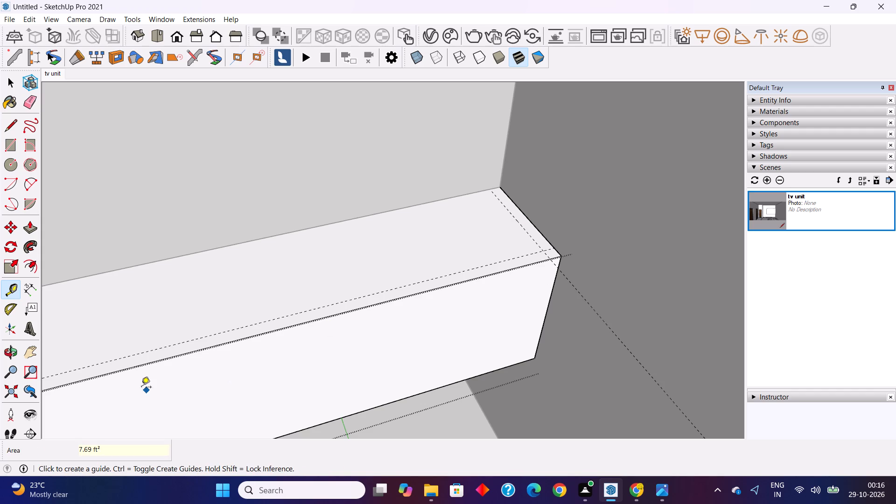
Draw a tangent arc across this front corner of the cabinet top, joining the points where the 1" guides meet the front and end edges.
{"action": "middle_click_drag", "start_coordinate": [564, 258], "coordinate": [467, 205]}
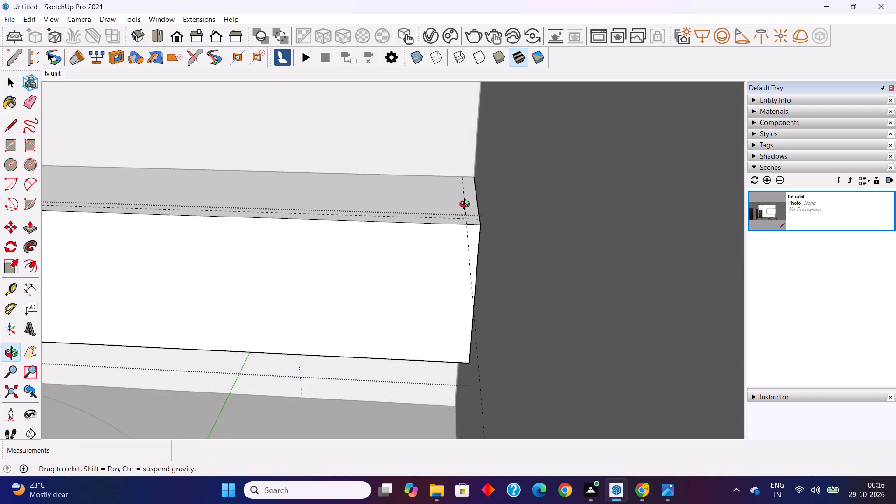
{"action": "middle_click_drag", "start_coordinate": [467, 205], "coordinate": [500, 264]}
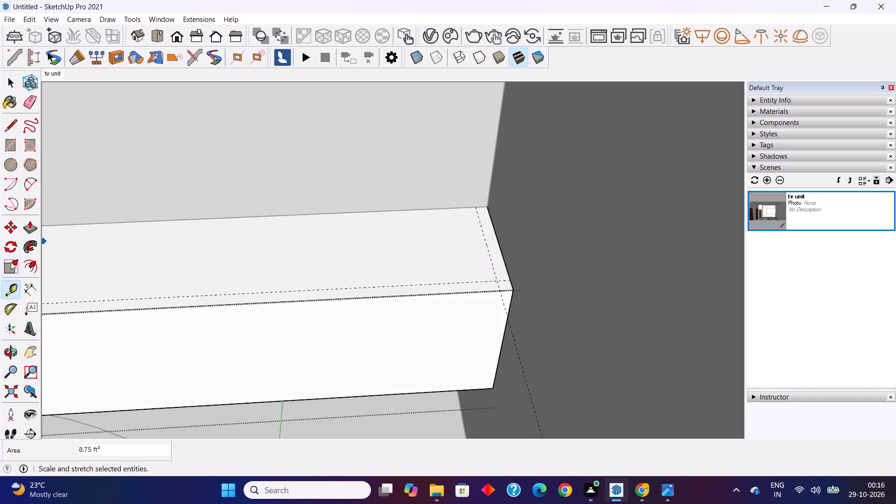
{"action": "left_click", "coordinate": [36, 183]}
{"action": "scroll", "coordinate": [506, 277], "scroll_direction": "up", "scroll_amount": 3}
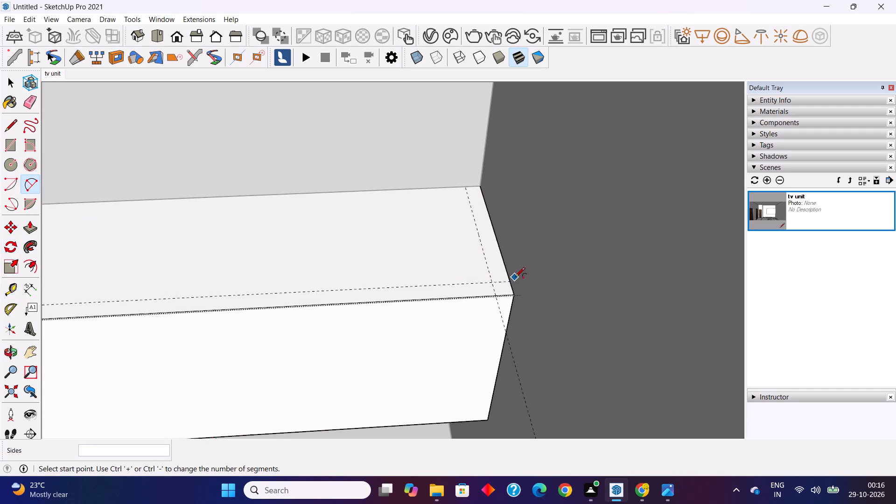
{"action": "scroll", "coordinate": [515, 278], "scroll_direction": "up", "scroll_amount": 5}
{"action": "left_click", "coordinate": [482, 308]}
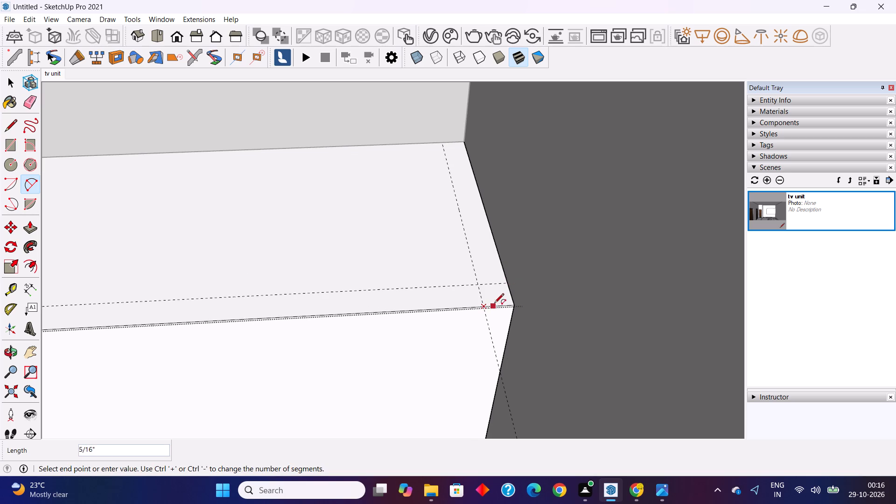
{"action": "double_click", "coordinate": [510, 283]}
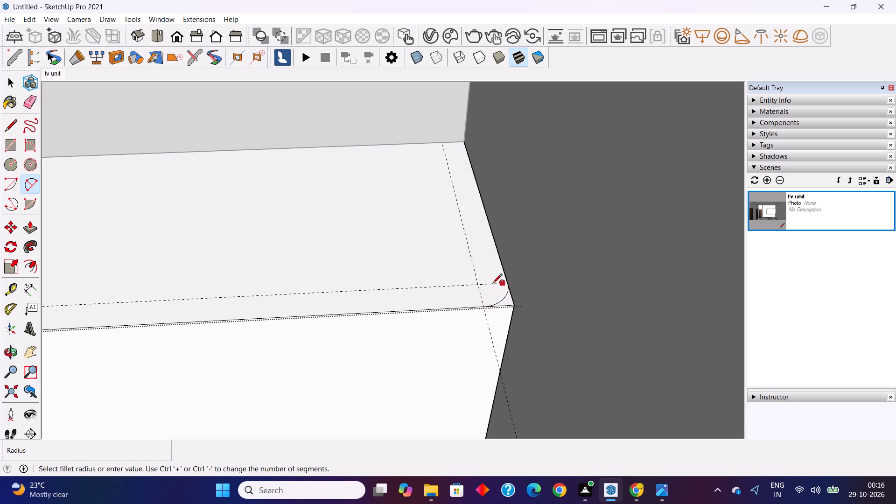
Push the corner sliver outside the arc down about 1' 7/16", rounding the corner through the cabinet's full height.
{"action": "left_click", "coordinate": [28, 225]}
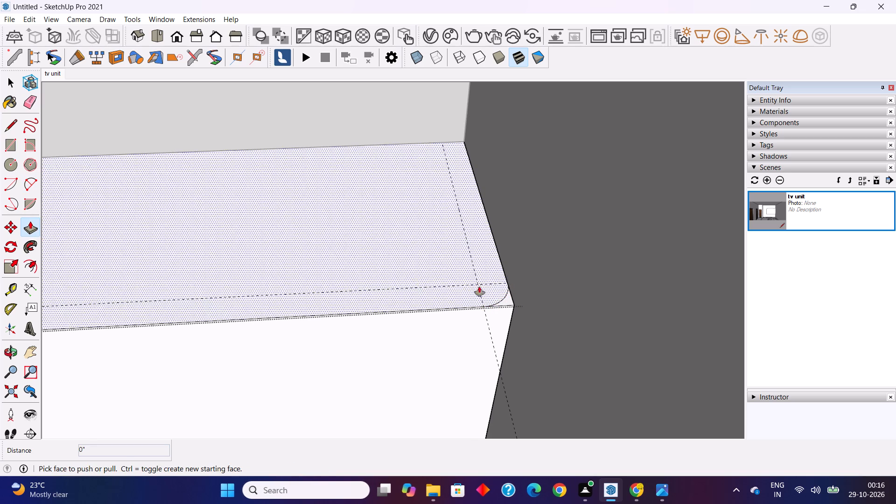
{"action": "left_click", "coordinate": [511, 297]}
{"action": "scroll", "coordinate": [511, 297], "scroll_direction": "down", "scroll_amount": 9}
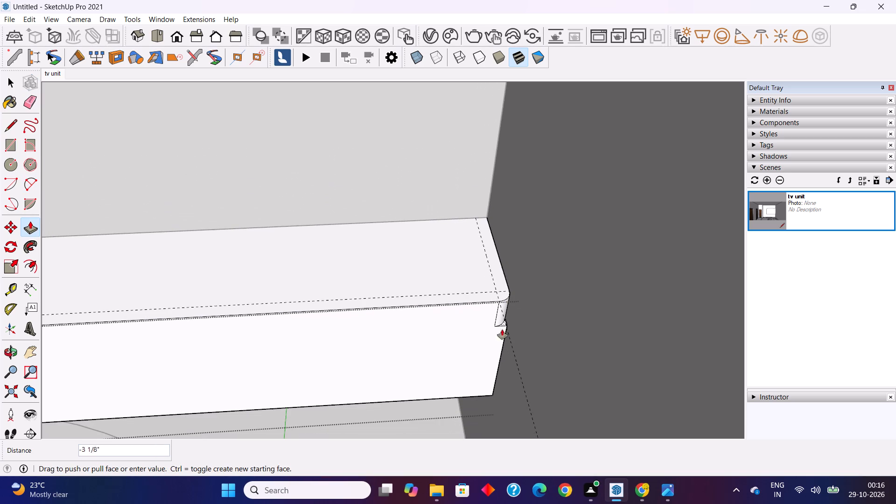
{"action": "left_click", "coordinate": [493, 401]}
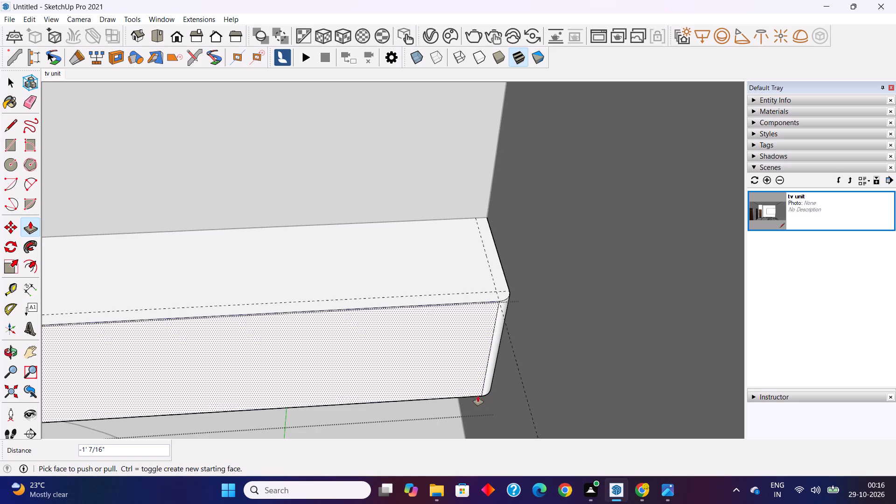
Delete the three 1" guides on the cabinet top: the two end guides and the one along the front edge.
{"action": "middle_click_drag", "start_coordinate": [481, 397], "coordinate": [568, 388]}
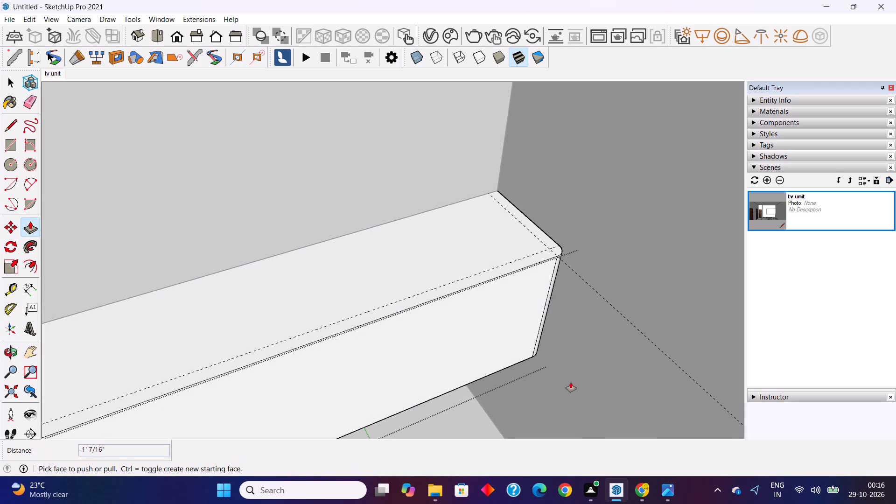
{"action": "key", "text": "space"}
{"action": "left_click", "coordinate": [611, 305]}
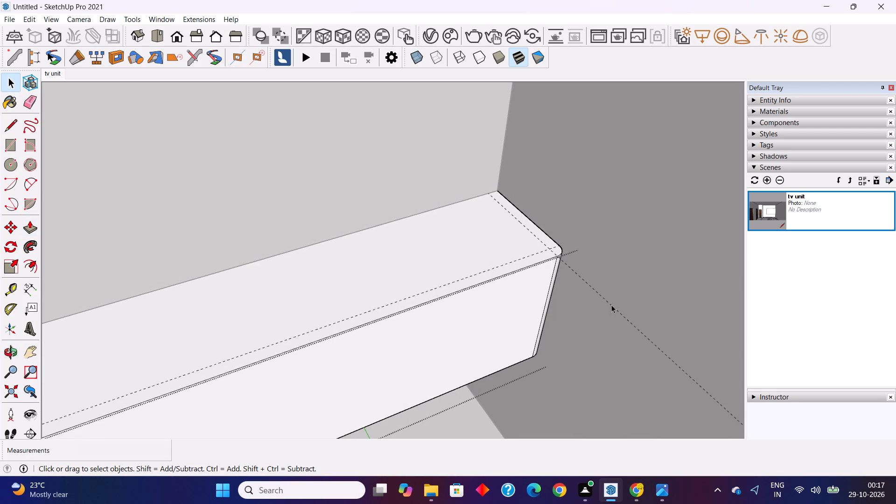
{"action": "key", "text": "Delete"}
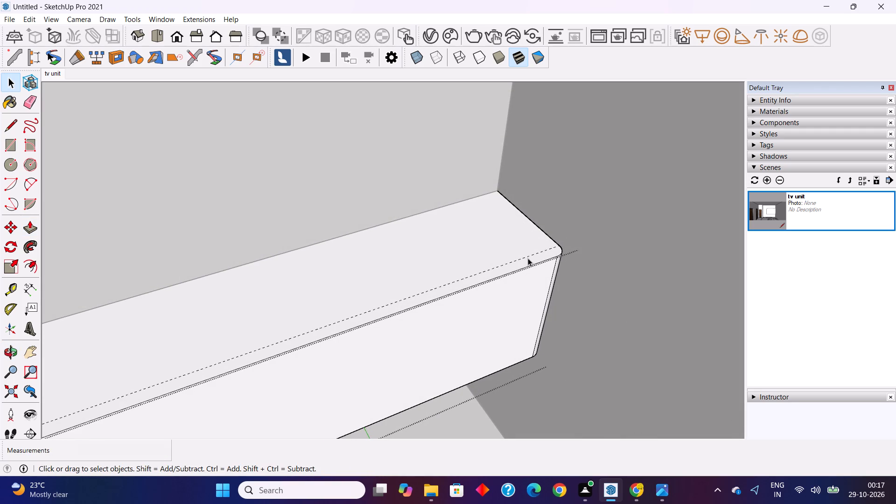
{"action": "left_click", "coordinate": [528, 258]}
{"action": "key", "text": "Delete"}
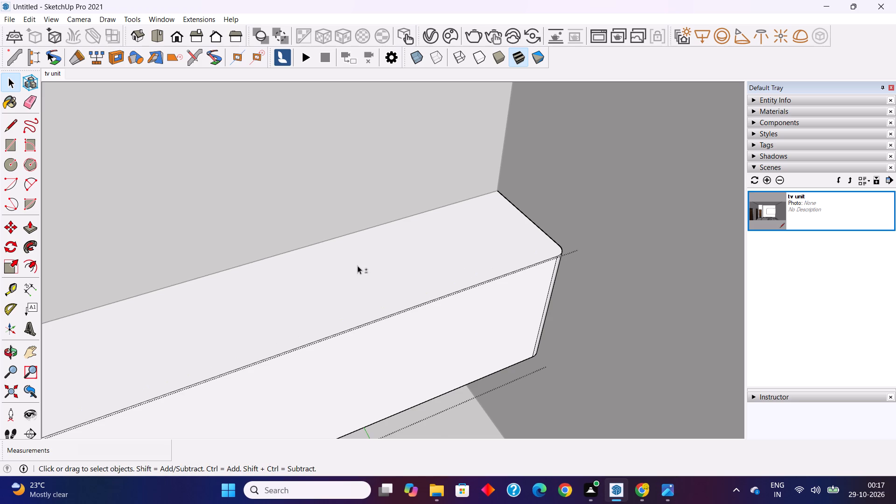
{"action": "middle_click_drag", "start_coordinate": [357, 266], "coordinate": [686, 190], "text": "shift"}
{"action": "middle_click_drag", "start_coordinate": [178, 301], "coordinate": [539, 146], "text": "shift"}
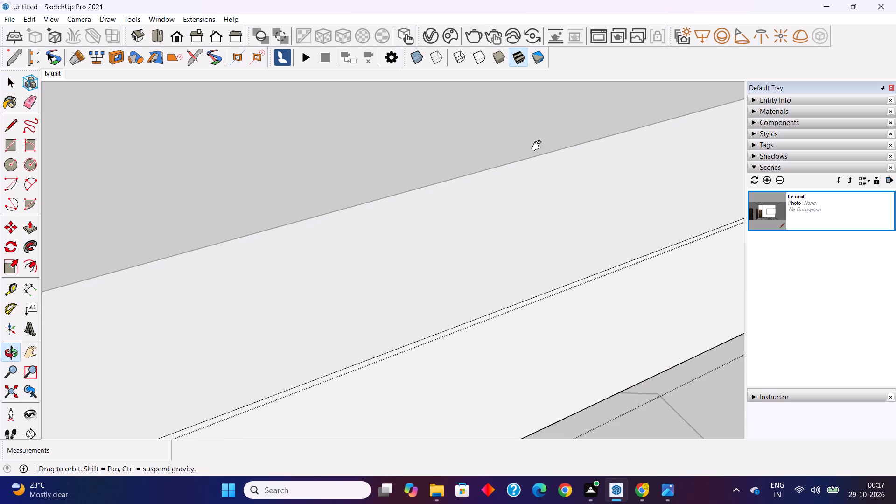
{"action": "middle_click_drag", "start_coordinate": [539, 146], "coordinate": [539, 146], "text": "shift"}
{"action": "middle_click_drag", "start_coordinate": [119, 336], "coordinate": [477, 170], "text": "shift"}
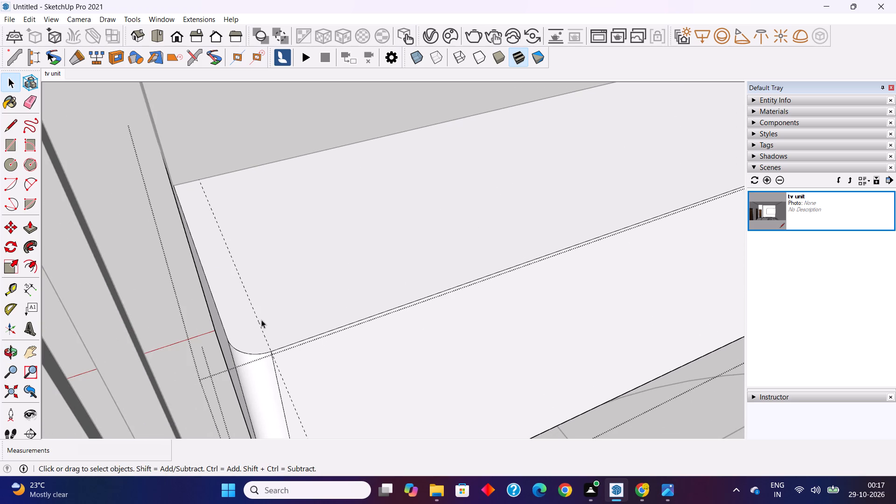
{"action": "left_click", "coordinate": [259, 322]}
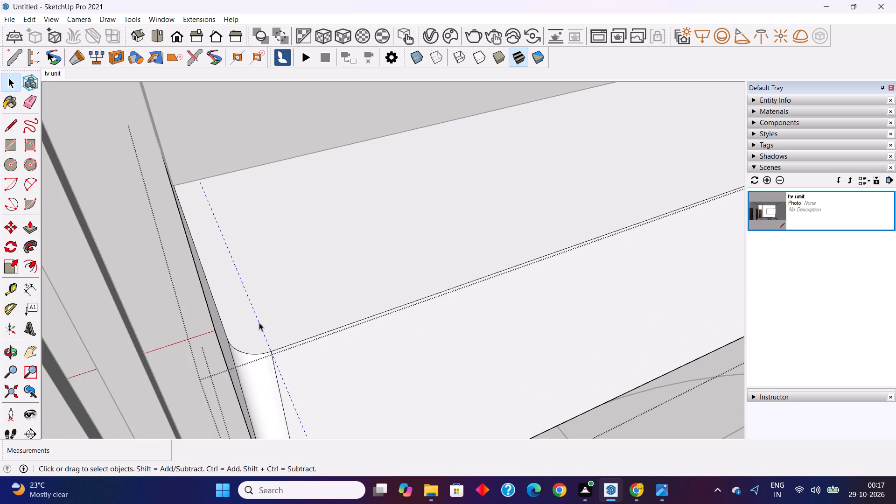
{"action": "key", "text": "Delete"}
Examine the floating cabinet's rounded front corners at both ends and its overall shape below the TV panel.
{"action": "middle_click_drag", "start_coordinate": [298, 325], "coordinate": [296, 325]}
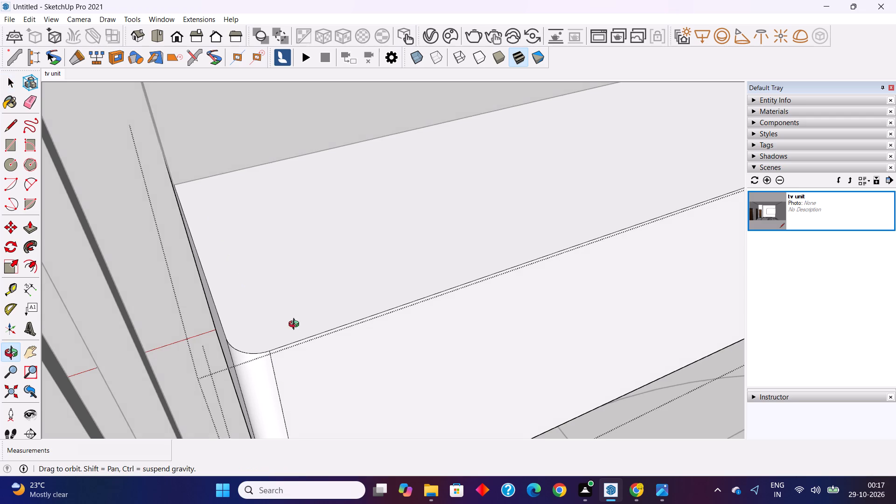
{"action": "middle_click_drag", "start_coordinate": [296, 325], "coordinate": [161, 271]}
{"action": "scroll", "coordinate": [161, 271], "scroll_direction": "down", "scroll_amount": 5}
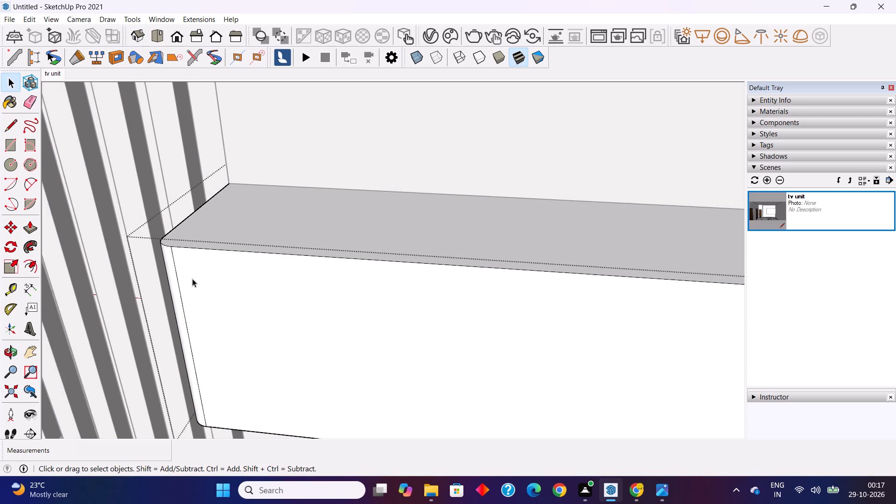
{"action": "scroll", "coordinate": [192, 279], "scroll_direction": "down", "scroll_amount": 9}
{"action": "middle_click_drag", "start_coordinate": [225, 281], "coordinate": [113, 298], "text": "shift"}
{"action": "scroll", "coordinate": [203, 295], "scroll_direction": "down", "scroll_amount": 5}
{"action": "middle_click_drag", "start_coordinate": [267, 301], "coordinate": [274, 303]}
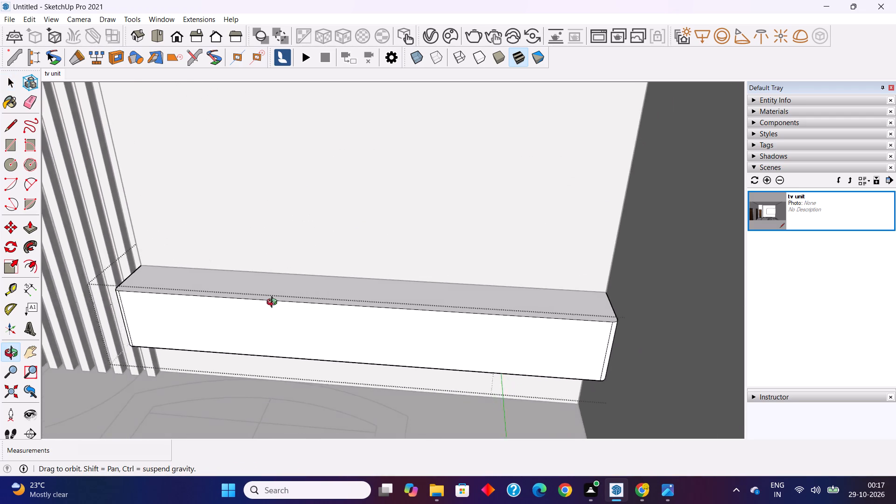
{"action": "middle_click_drag", "start_coordinate": [274, 303], "coordinate": [443, 259]}
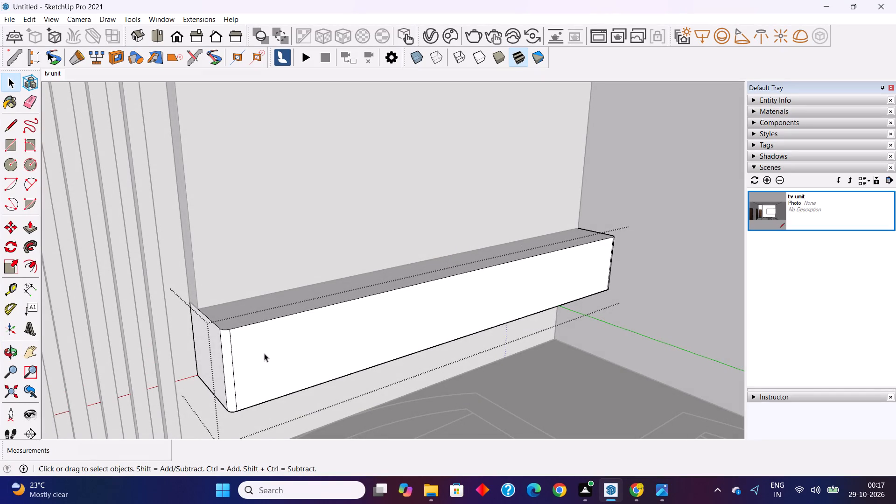
{"action": "middle_click_drag", "start_coordinate": [264, 353], "coordinate": [292, 382]}
Copy the cabinet's top face with its edges straight up by 2".
{"action": "scroll", "coordinate": [290, 376], "scroll_direction": "up", "scroll_amount": 6}
{"action": "middle_click_drag", "start_coordinate": [223, 350], "coordinate": [326, 308]}
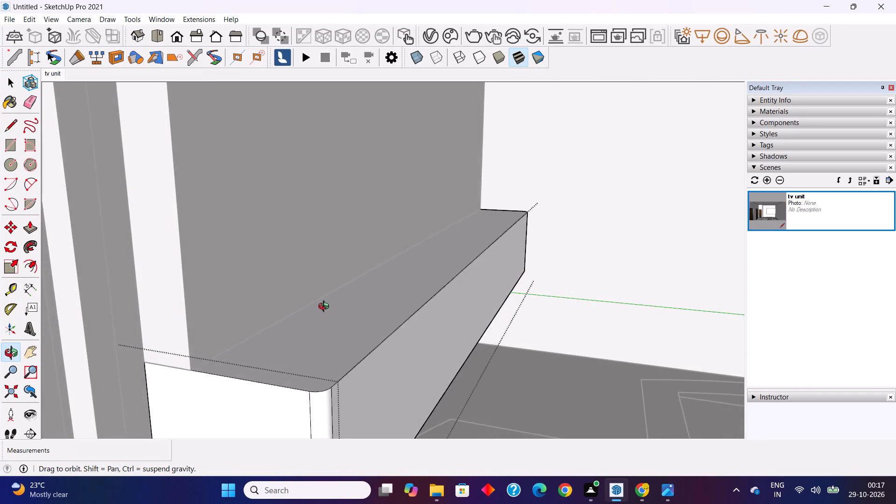
{"action": "middle_click_drag", "start_coordinate": [326, 308], "coordinate": [296, 315]}
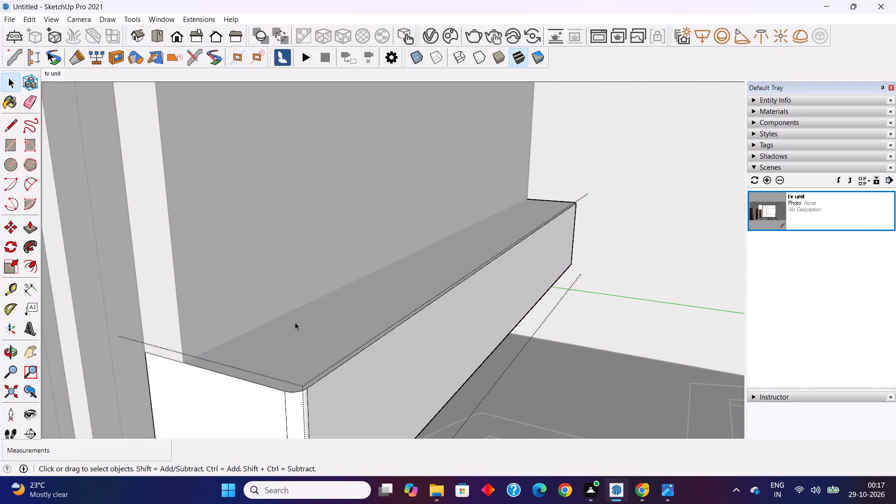
{"action": "double_click", "coordinate": [288, 350]}
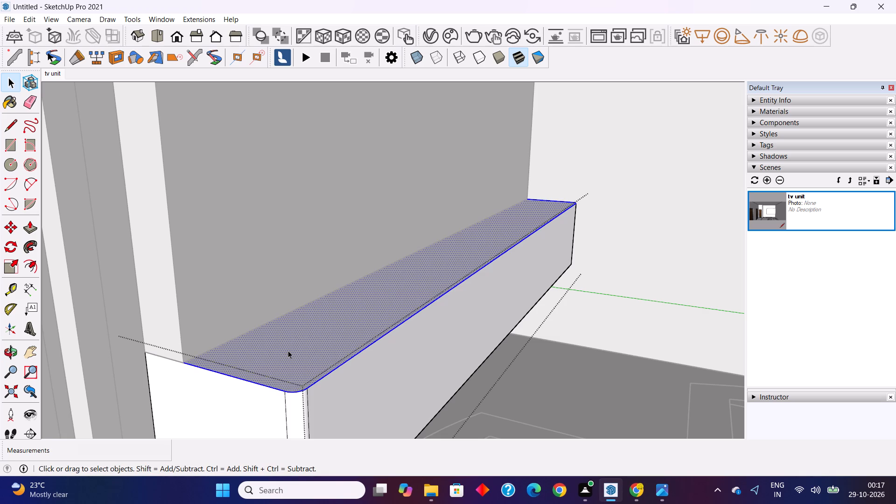
{"action": "right_click", "coordinate": [288, 350]}
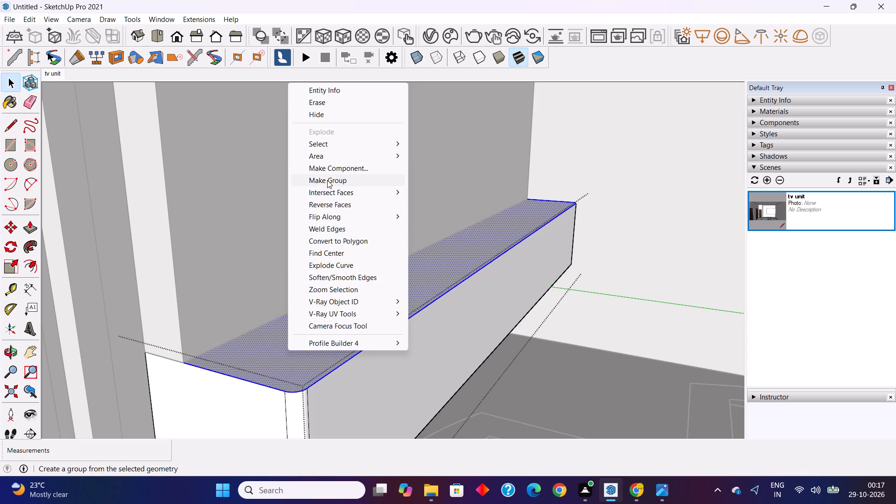
{"action": "left_click", "coordinate": [9, 225]}
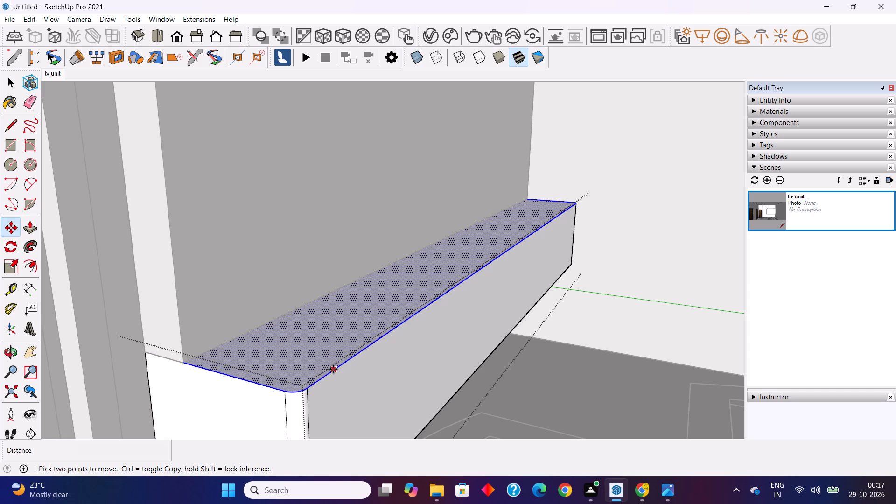
{"action": "left_click", "coordinate": [333, 369]}
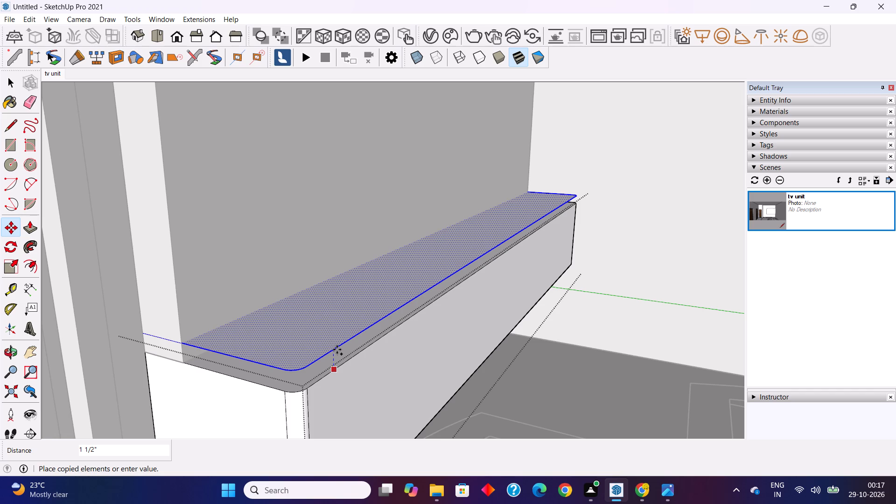
{"action": "type", "text": "2\""}
{"action": "key", "text": "Return"}
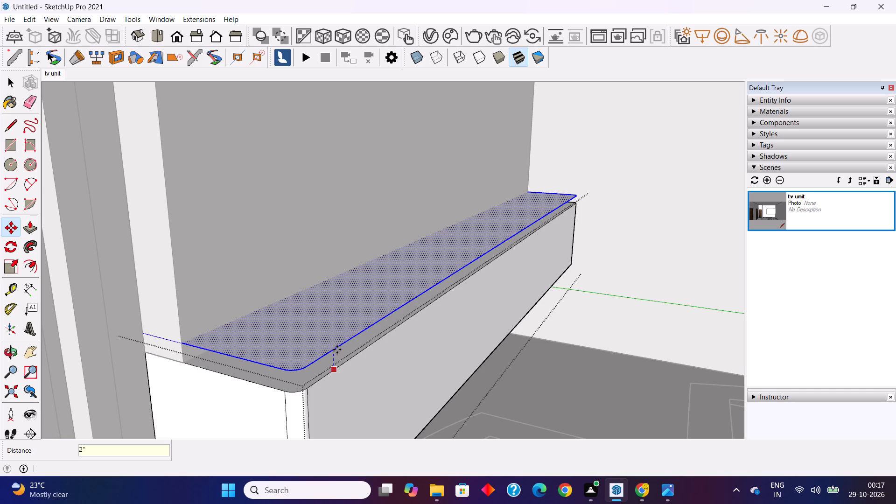
{"action": "scroll", "coordinate": [325, 317], "scroll_direction": "down", "scroll_amount": 6}
{"action": "key", "text": "space"}
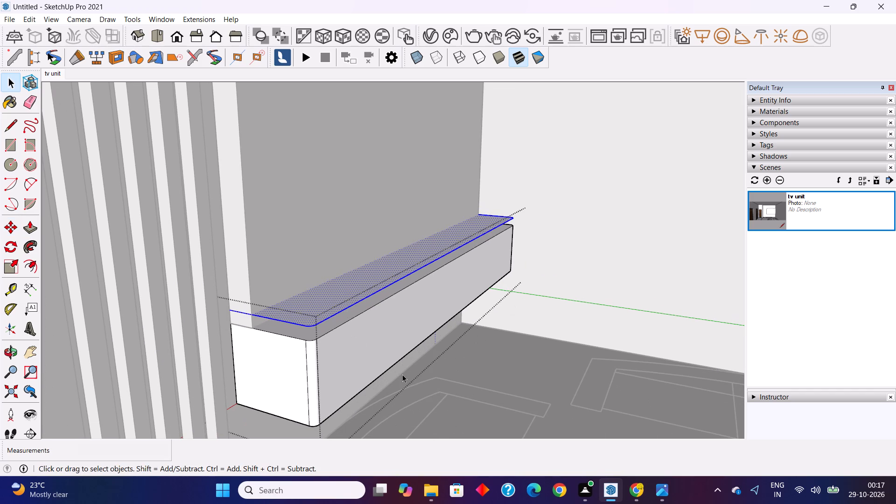
{"action": "key", "text": "Escape"}
Make a group from the cabinet body's connected geometry, leaving out the copied face above it.
{"action": "left_click", "coordinate": [358, 340]}
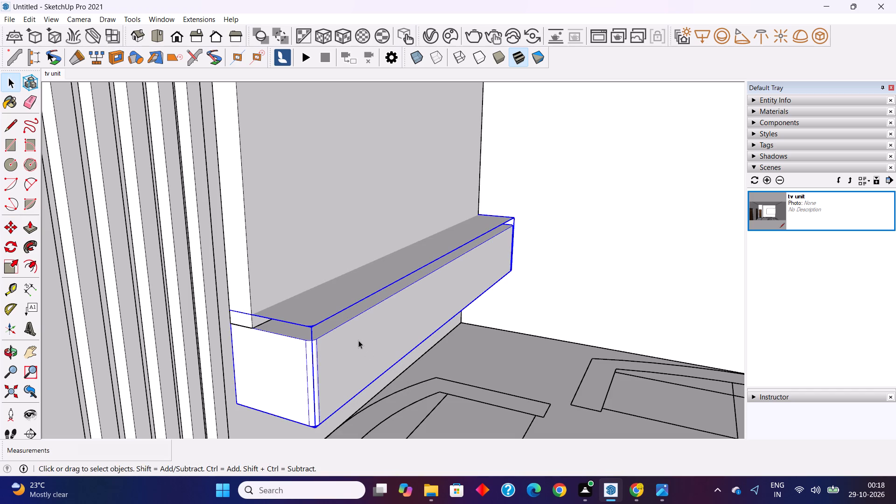
{"action": "double_click", "coordinate": [358, 340]}
{"action": "triple_click", "coordinate": [358, 340]}
{"action": "left_click", "coordinate": [358, 340]}
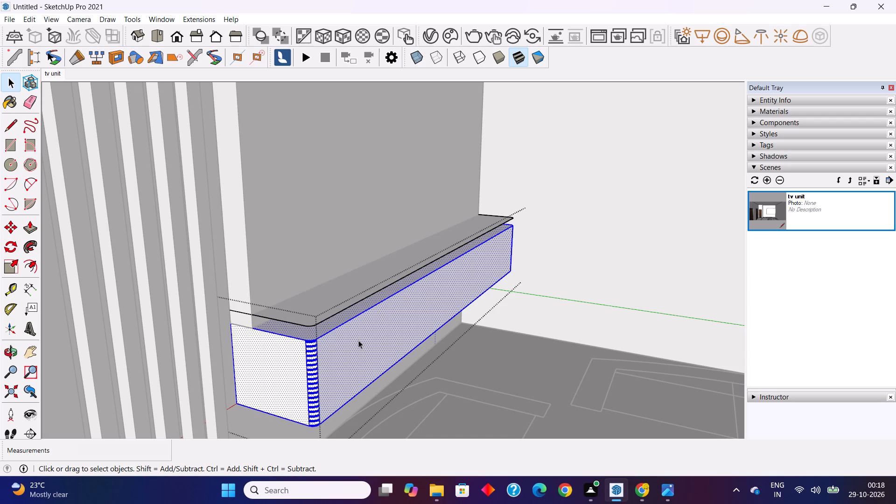
{"action": "right_click", "coordinate": [358, 340]}
{"action": "left_click", "coordinate": [397, 172]}
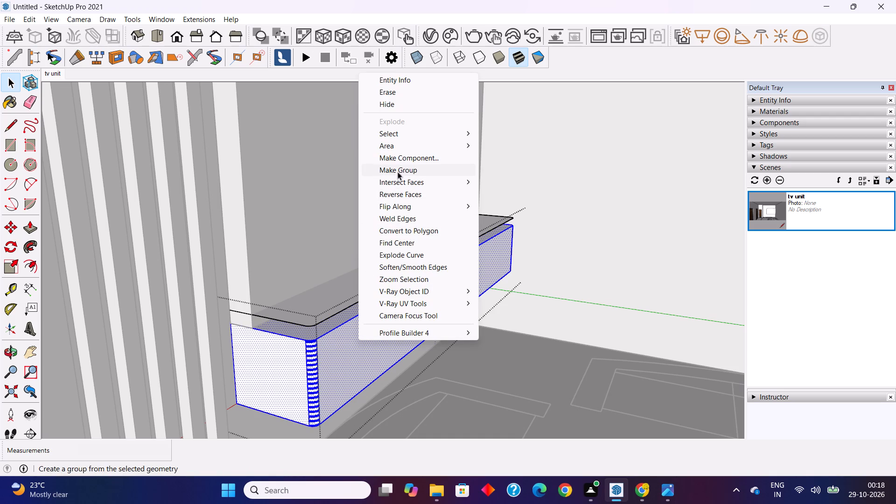
{"action": "key", "text": "Escape"}
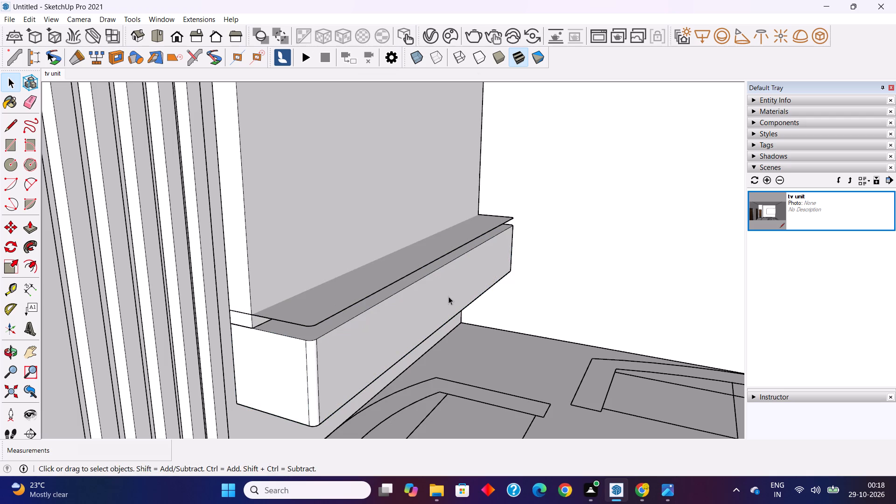
Explode the group containing the cabinet body and the copied face above it.
{"action": "left_click", "coordinate": [427, 307]}
{"action": "right_click", "coordinate": [391, 307]}
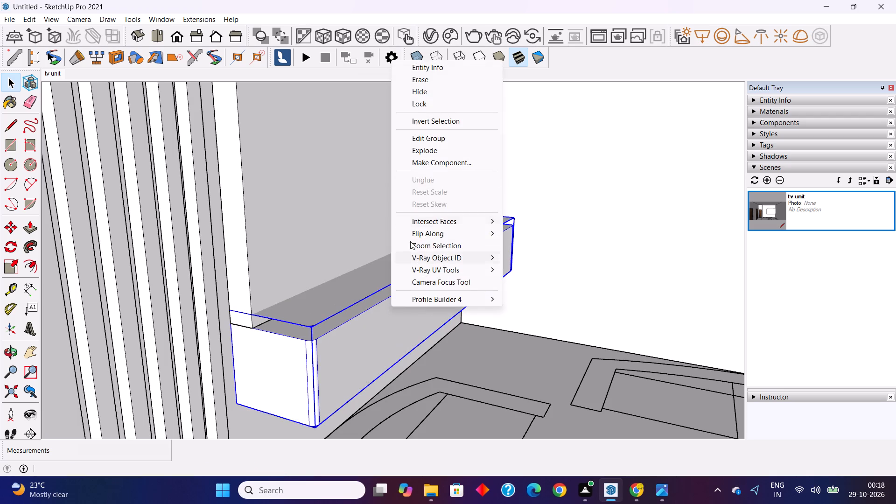
{"action": "left_click", "coordinate": [438, 153]}
{"action": "left_click", "coordinate": [465, 364]}
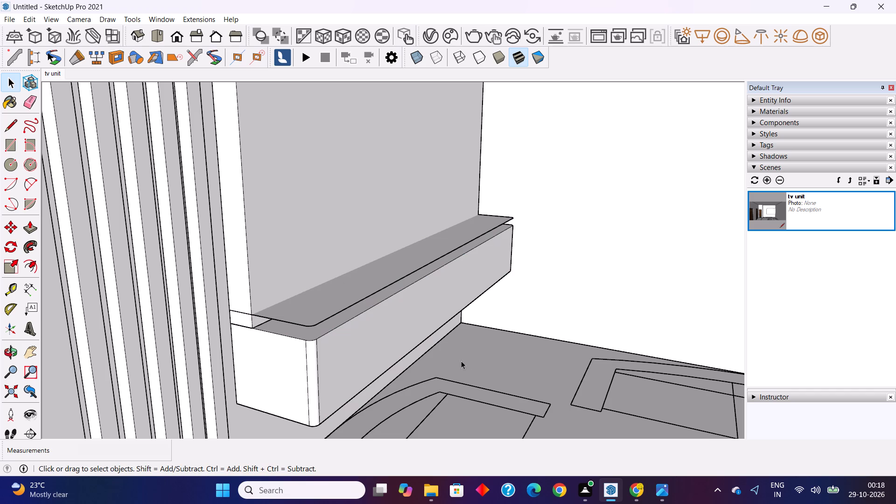
{"action": "left_click", "coordinate": [373, 335]}
{"action": "left_click", "coordinate": [449, 376]}
Make a group from the copied face above the cabinet together with its bounding edges.
{"action": "middle_click_drag", "start_coordinate": [382, 368], "coordinate": [399, 389]}
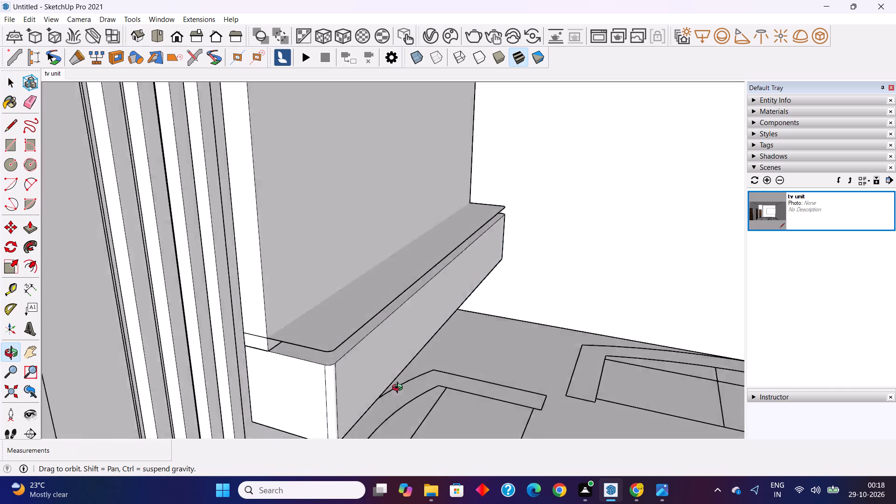
{"action": "middle_click_drag", "start_coordinate": [399, 389], "coordinate": [383, 394]}
{"action": "left_click", "coordinate": [428, 378]}
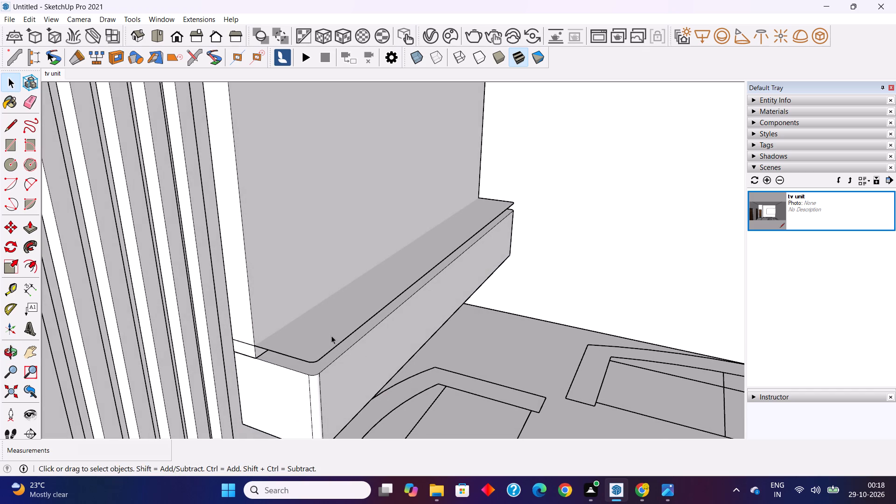
{"action": "double_click", "coordinate": [327, 333]}
{"action": "right_click", "coordinate": [327, 333]}
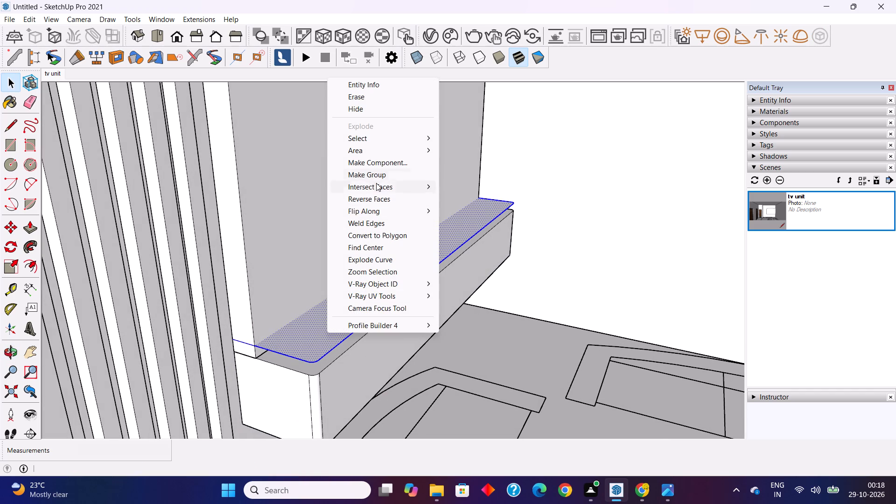
{"action": "left_click", "coordinate": [373, 173]}
Inside the new group, Push/Pull the face 2" down to the cabinet body to form a solid top.
{"action": "double_click", "coordinate": [312, 331]}
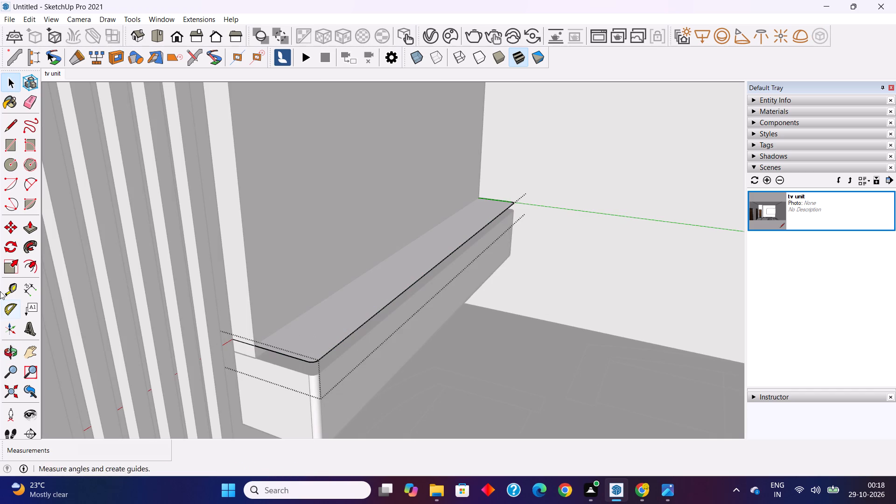
{"action": "left_click", "coordinate": [27, 230]}
{"action": "left_click", "coordinate": [317, 329]}
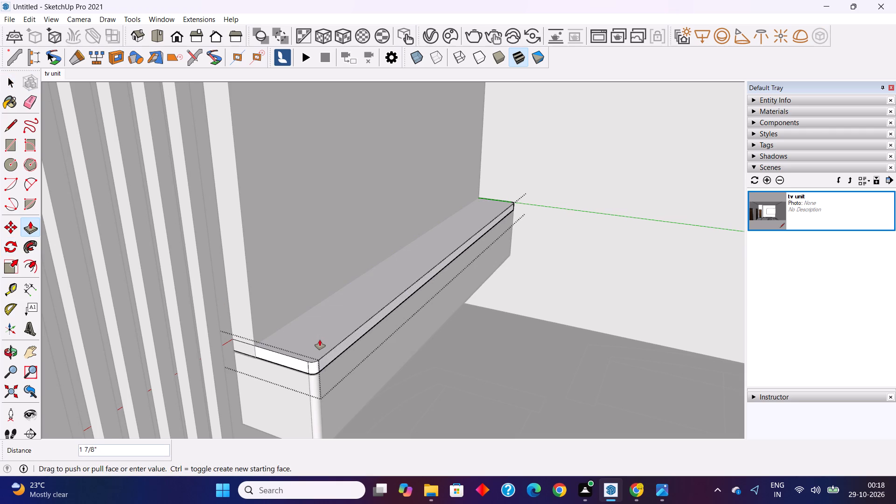
{"action": "left_click", "coordinate": [326, 340]}
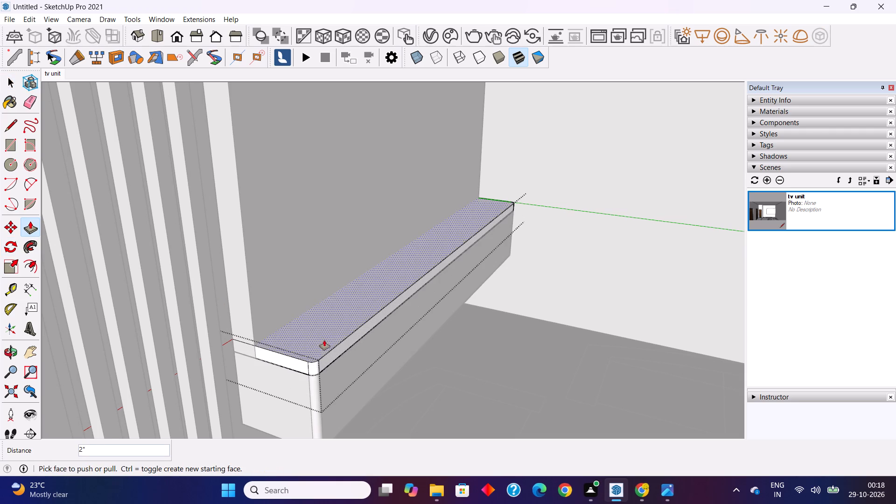
{"action": "key", "text": "space"}
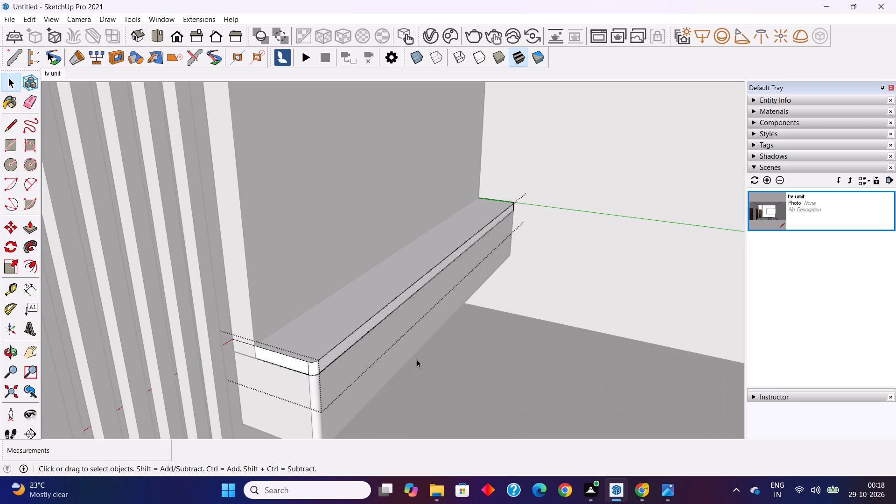
{"action": "key", "text": "Escape"}
{"action": "key", "text": "Escape"}
Hide the TV panel and the wall surface behind it to expose the back of the cabinet.
{"action": "middle_click_drag", "start_coordinate": [303, 359], "coordinate": [285, 346]}
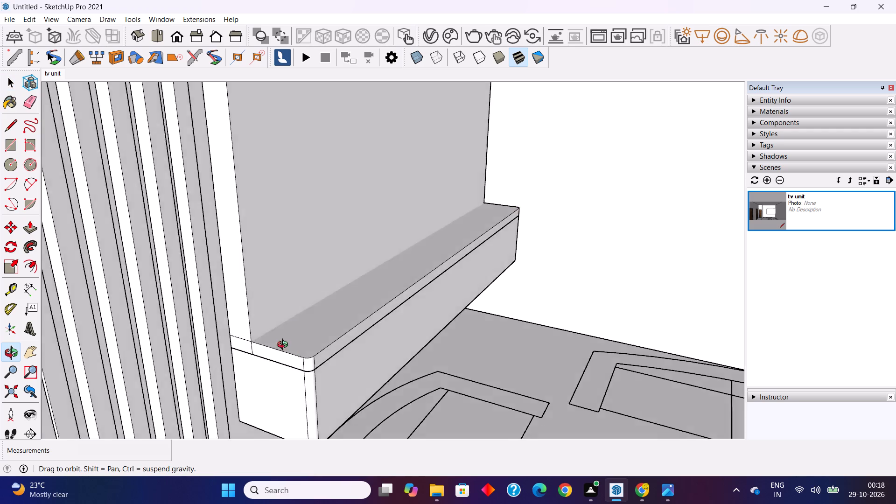
{"action": "middle_click_drag", "start_coordinate": [285, 346], "coordinate": [291, 326]}
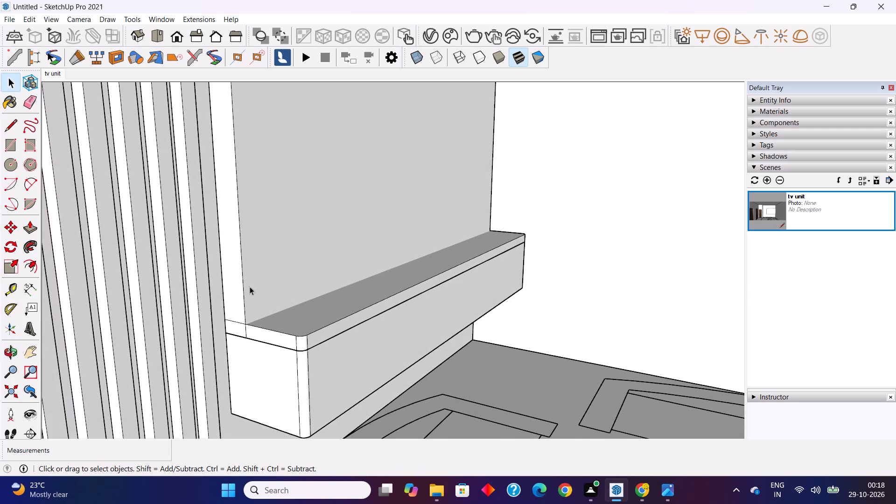
{"action": "left_click", "coordinate": [239, 274]}
{"action": "right_click", "coordinate": [239, 274]}
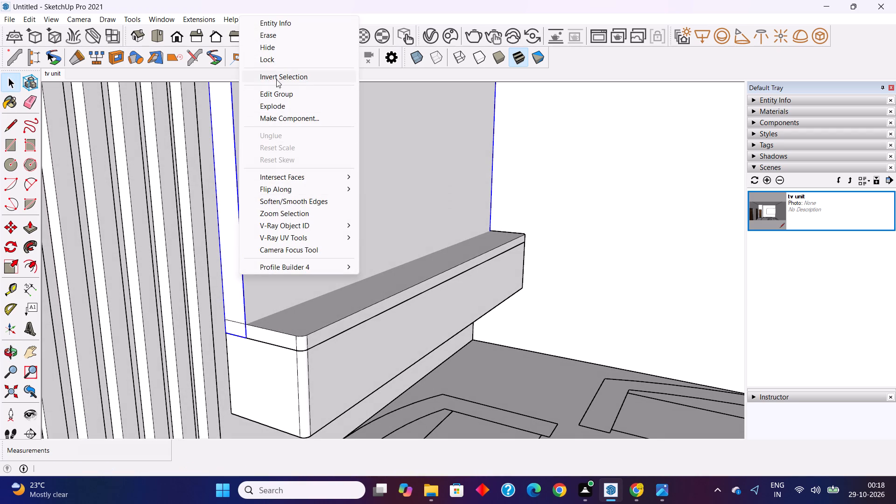
{"action": "left_click", "coordinate": [274, 48]}
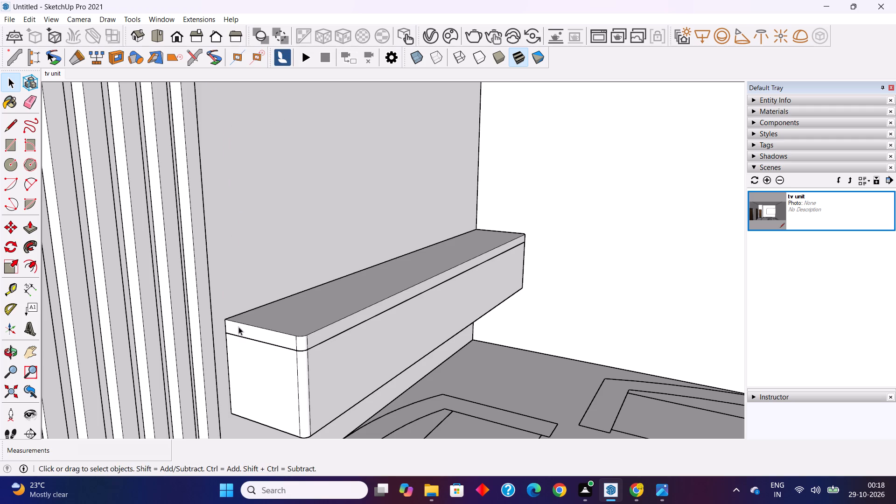
{"action": "middle_click_drag", "start_coordinate": [242, 329], "coordinate": [240, 353]}
{"action": "left_click", "coordinate": [229, 304]}
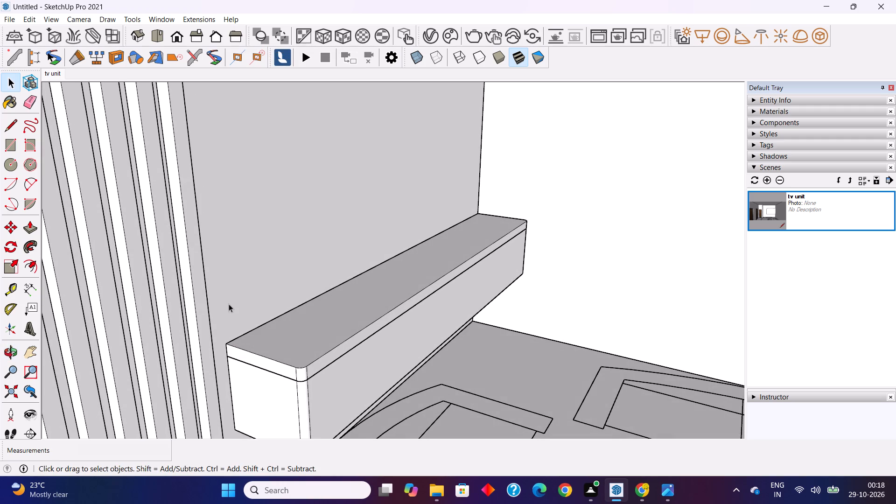
{"action": "right_click", "coordinate": [229, 304]}
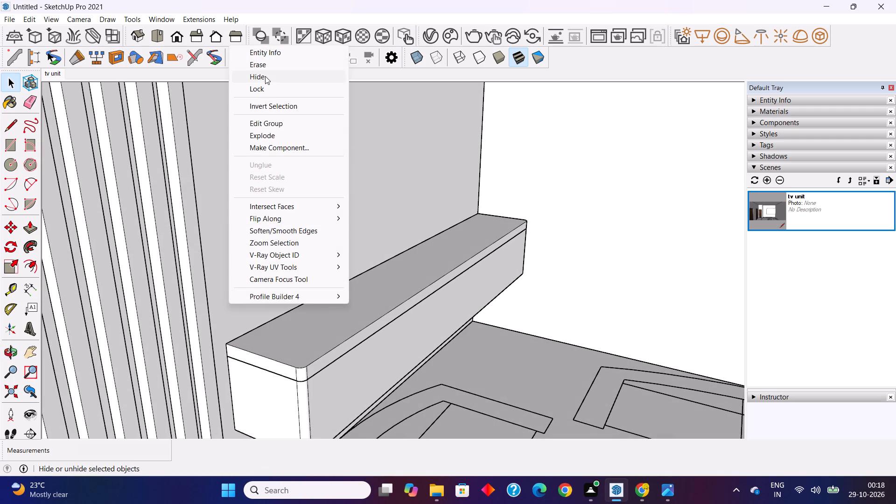
{"action": "left_click", "coordinate": [265, 76]}
Inside the cabinet top's group, Push/Pull its long back face inward by 2".
{"action": "middle_click_drag", "start_coordinate": [276, 316], "coordinate": [311, 343]}
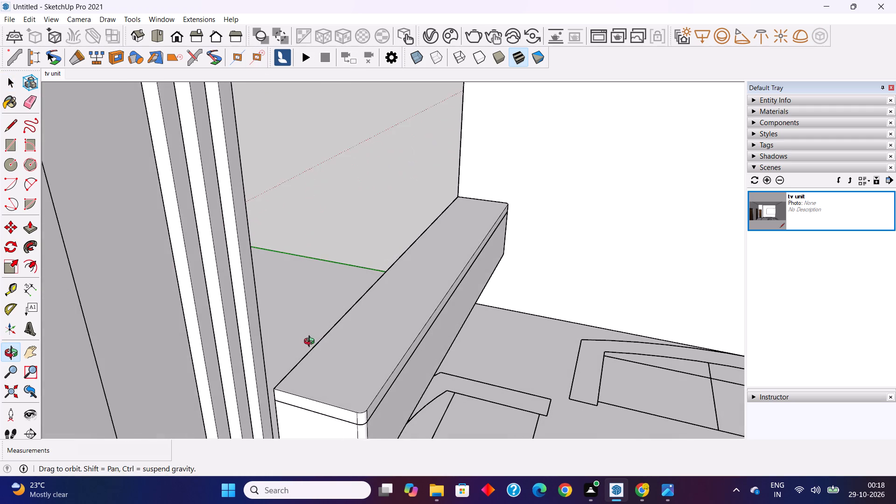
{"action": "middle_click_drag", "start_coordinate": [311, 343], "coordinate": [300, 373]}
{"action": "scroll", "coordinate": [316, 308], "scroll_direction": "up", "scroll_amount": 2}
{"action": "scroll", "coordinate": [399, 265], "scroll_direction": "up", "scroll_amount": 2}
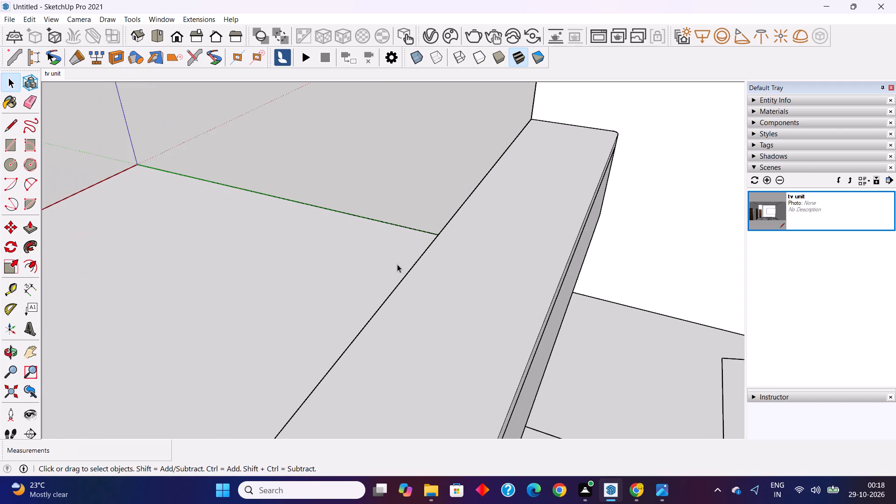
{"action": "middle_click_drag", "start_coordinate": [392, 263], "coordinate": [494, 273]}
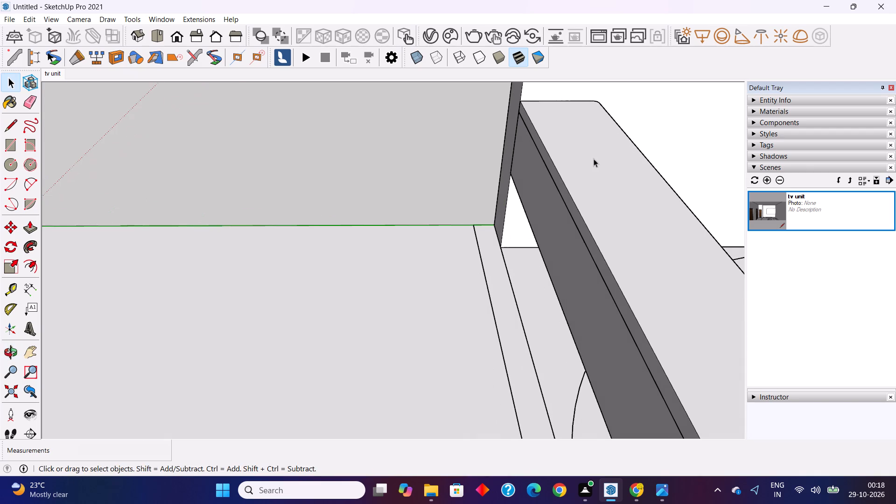
{"action": "double_click", "coordinate": [583, 185]}
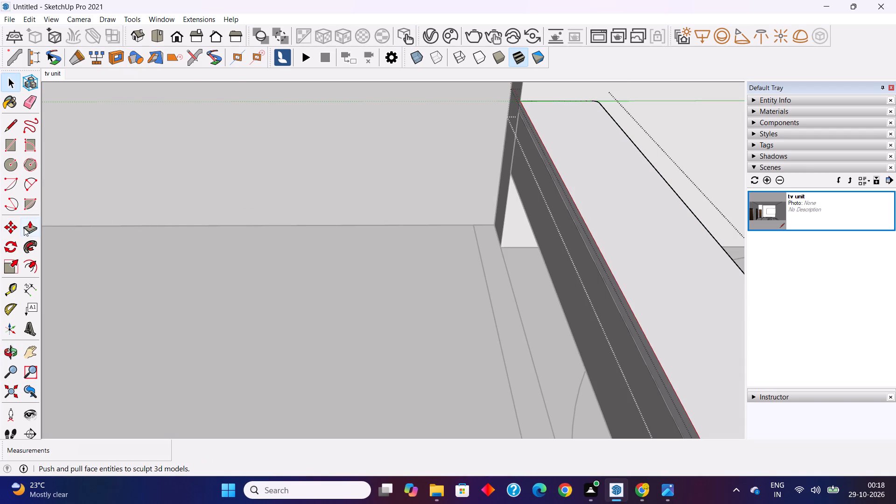
{"action": "left_click", "coordinate": [24, 228]}
{"action": "left_click", "coordinate": [575, 214]}
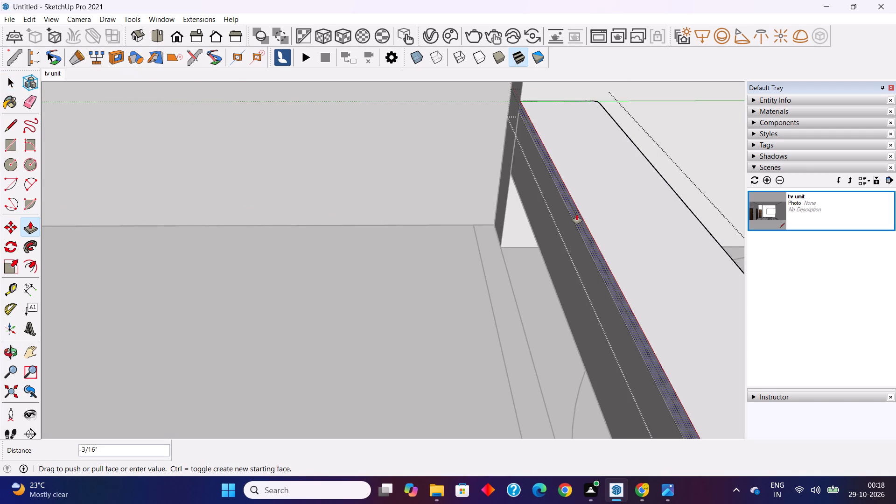
{"action": "scroll", "coordinate": [575, 210], "scroll_direction": "down", "scroll_amount": 4}
{"action": "middle_click_drag", "start_coordinate": [569, 210], "coordinate": [259, 168]}
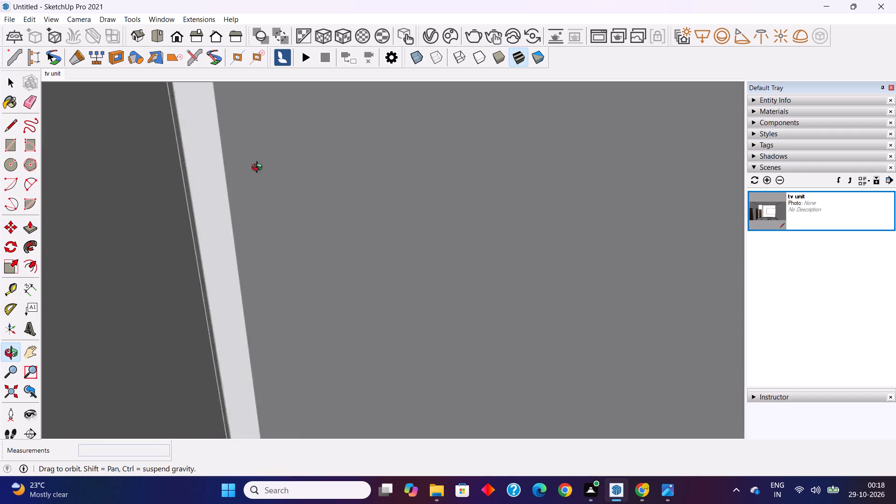
{"action": "middle_click_drag", "start_coordinate": [259, 168], "coordinate": [232, 165]}
{"action": "scroll", "coordinate": [232, 165], "scroll_direction": "down", "scroll_amount": 17}
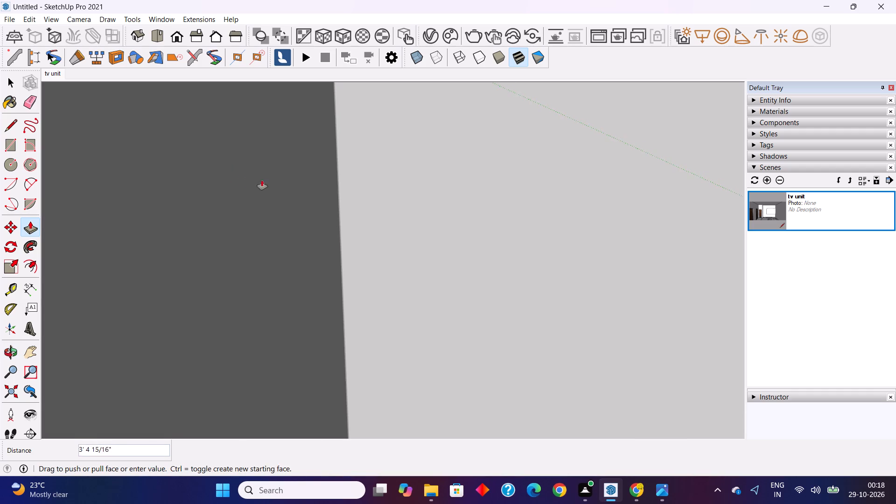
{"action": "scroll", "coordinate": [262, 180], "scroll_direction": "down", "scroll_amount": 20}
{"action": "scroll", "coordinate": [262, 180], "scroll_direction": "down", "scroll_amount": 4}
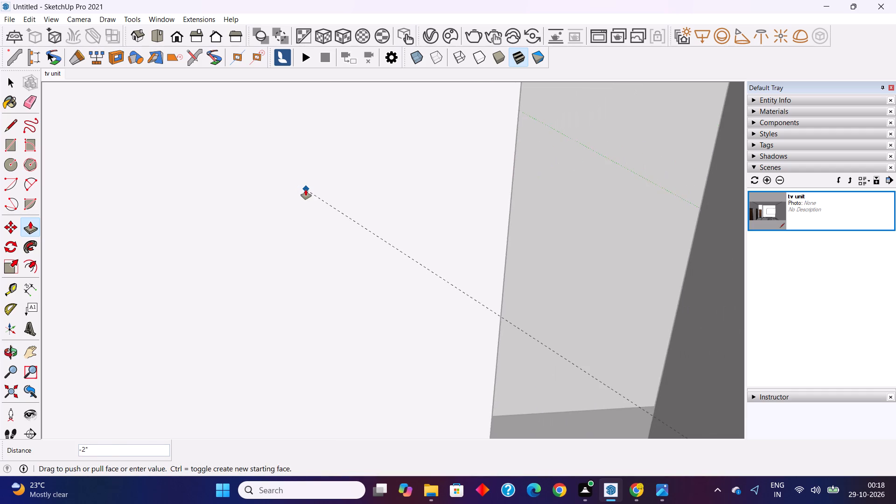
{"action": "scroll", "coordinate": [306, 189], "scroll_direction": "down", "scroll_amount": 20}
{"action": "scroll", "coordinate": [306, 189], "scroll_direction": "down", "scroll_amount": 4}
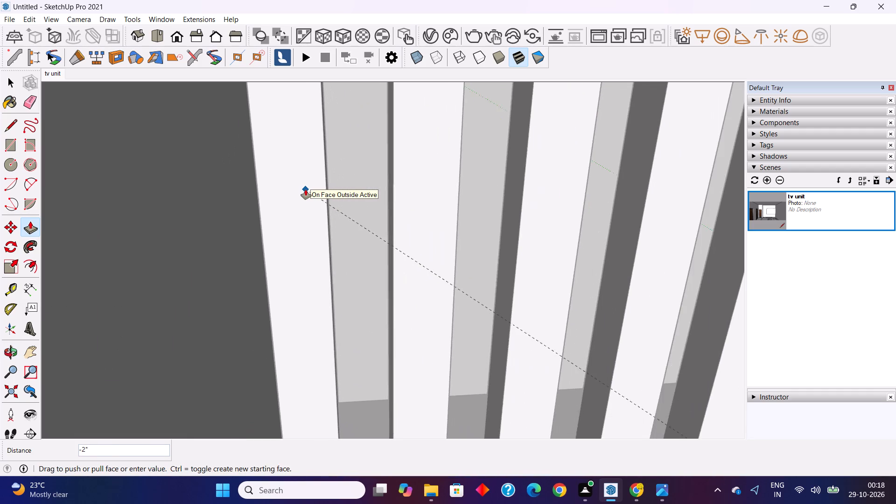
{"action": "scroll", "coordinate": [306, 189], "scroll_direction": "down", "scroll_amount": 18}
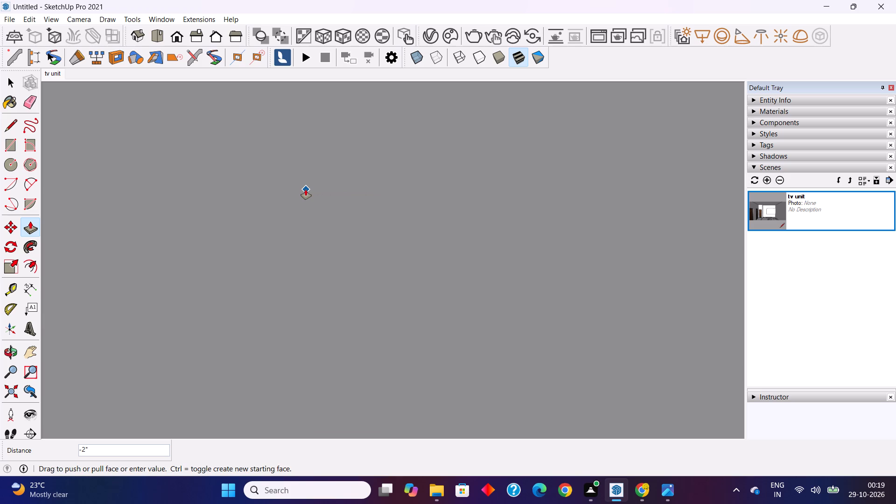
{"action": "scroll", "coordinate": [306, 189], "scroll_direction": "up", "scroll_amount": 20}
{"action": "scroll", "coordinate": [306, 189], "scroll_direction": "up", "scroll_amount": 1}
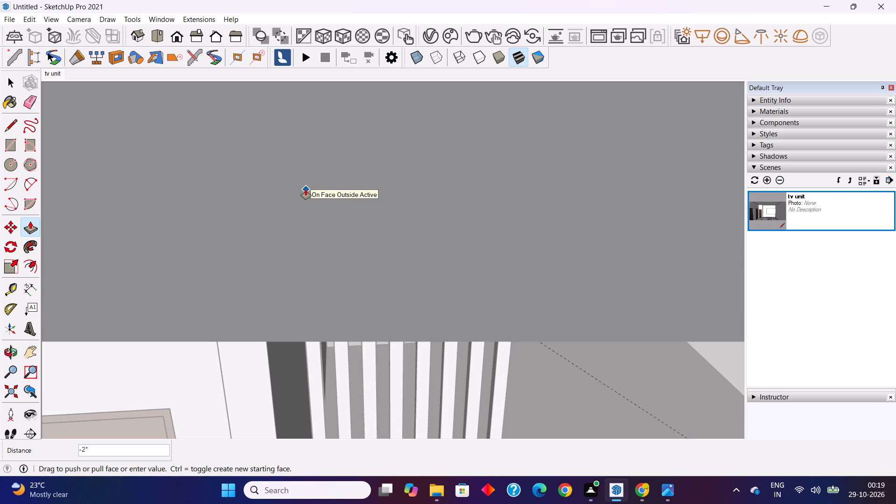
{"action": "scroll", "coordinate": [306, 189], "scroll_direction": "up", "scroll_amount": 4}
{"action": "middle_click_drag", "start_coordinate": [439, 294], "coordinate": [481, 259]}
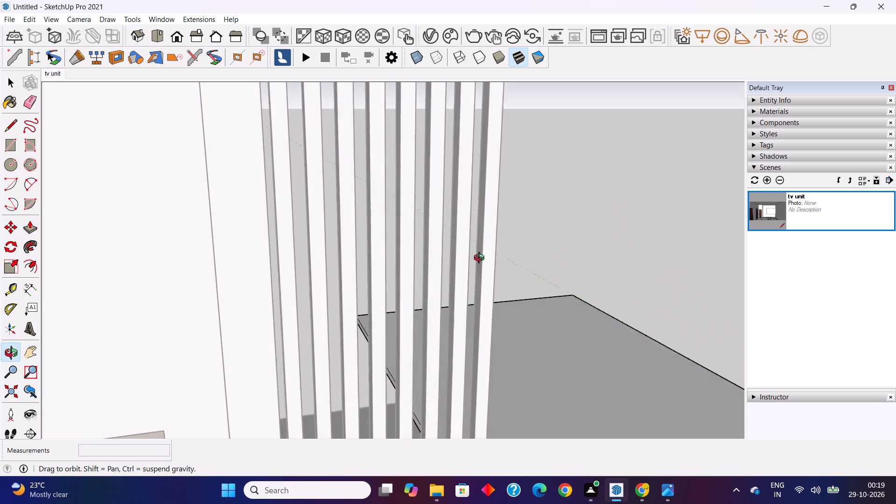
{"action": "middle_click_drag", "start_coordinate": [481, 259], "coordinate": [499, 263]}
{"action": "middle_click_drag", "start_coordinate": [497, 263], "coordinate": [324, 190], "text": "shift"}
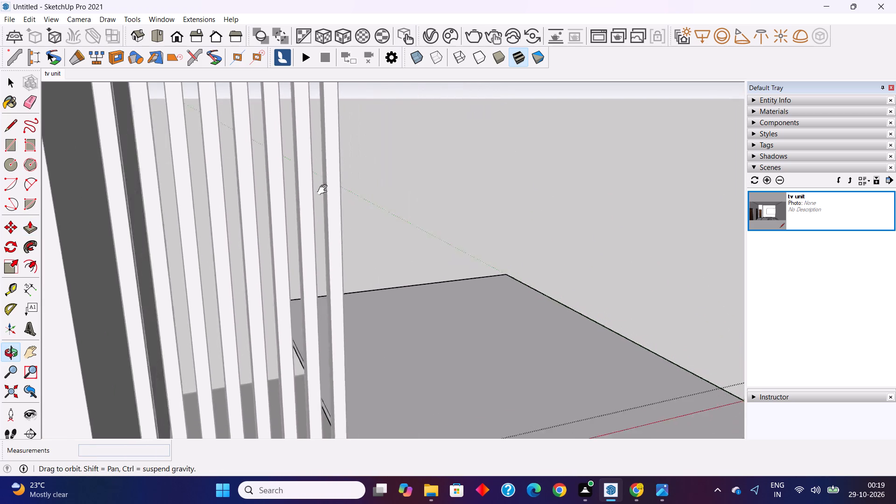
{"action": "middle_click_drag", "start_coordinate": [324, 190], "coordinate": [237, 139], "text": "shift"}
{"action": "middle_click_drag", "start_coordinate": [427, 236], "coordinate": [432, 161], "text": "shift"}
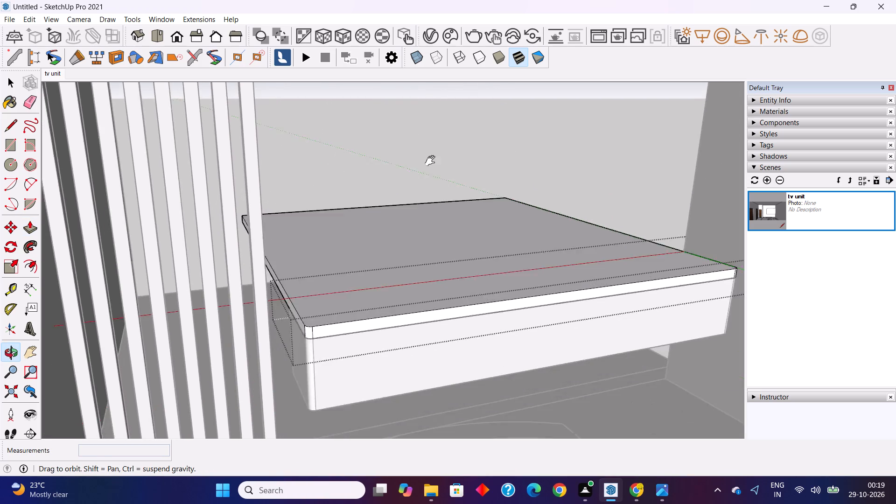
{"action": "middle_click_drag", "start_coordinate": [432, 161], "coordinate": [441, 140], "text": "shift"}
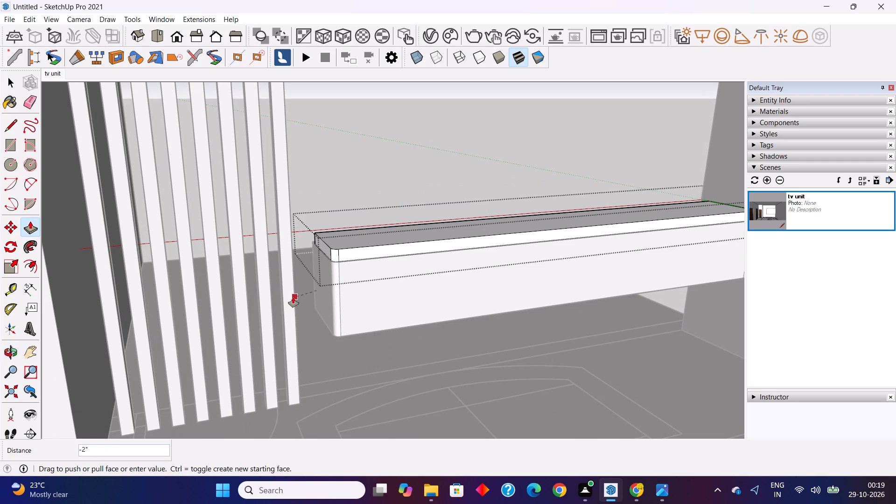
{"action": "left_click", "coordinate": [293, 297]}
{"action": "middle_click_drag", "start_coordinate": [343, 307], "coordinate": [452, 384]}
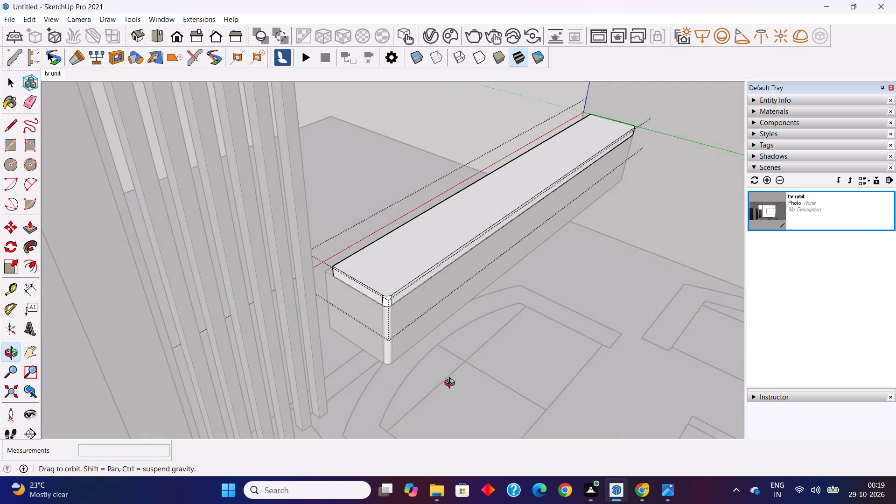
{"action": "middle_click_drag", "start_coordinate": [452, 384], "coordinate": [442, 391]}
{"action": "key", "text": "space"}
{"action": "key", "text": "Escape"}
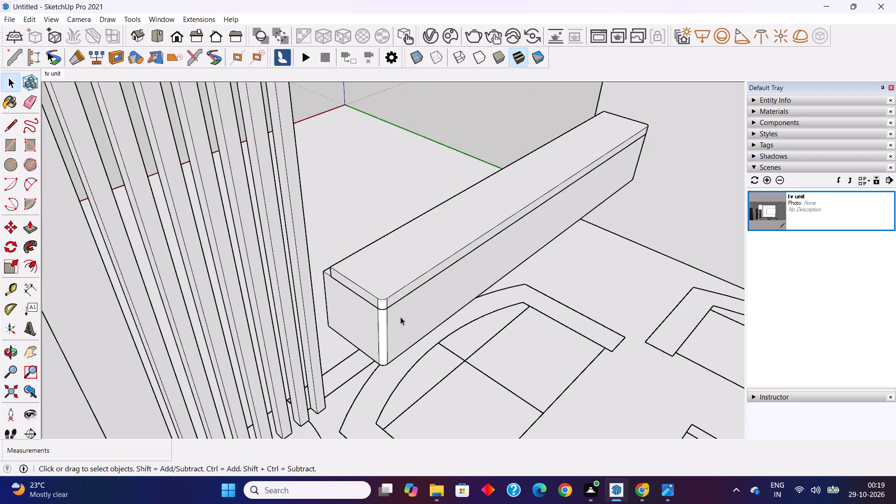
Unhide all hidden objects, bringing back the TV panel and the wall surface behind the cabinet.
{"action": "left_click", "coordinate": [32, 23]}
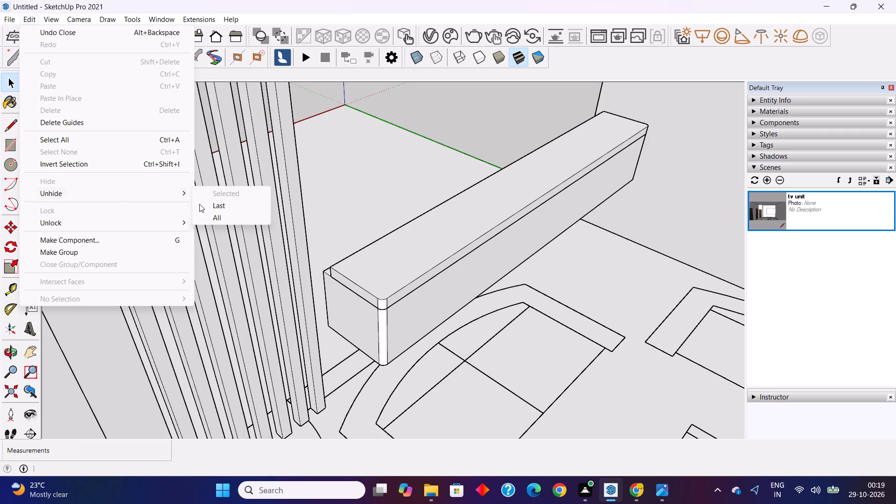
{"action": "left_click", "coordinate": [225, 218]}
{"action": "middle_click_drag", "start_coordinate": [324, 312], "coordinate": [323, 310]}
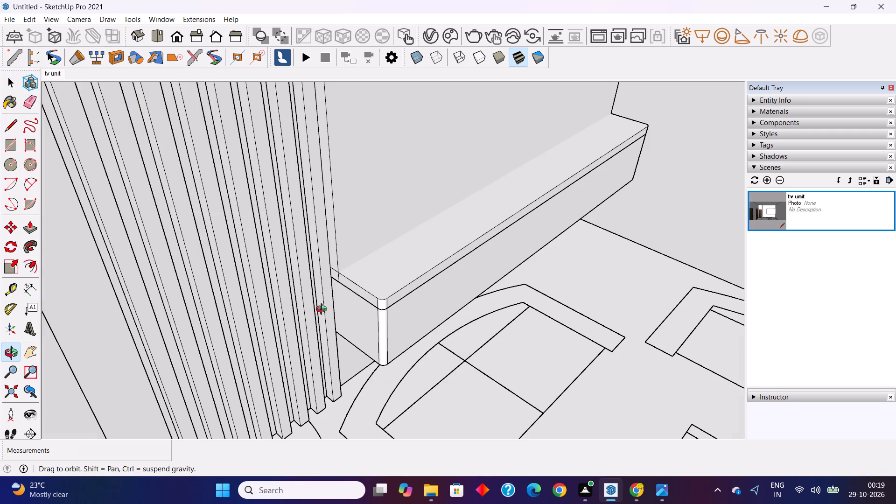
{"action": "middle_click_drag", "start_coordinate": [323, 310], "coordinate": [317, 313]}
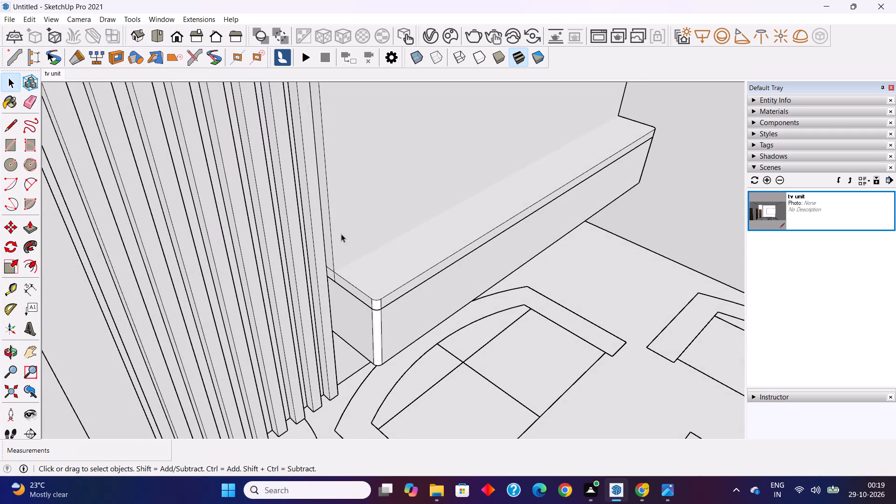
Hide the TV panel and the wall surface behind it to expose the cabinet top's back.
{"action": "left_click", "coordinate": [341, 232]}
{"action": "right_click", "coordinate": [341, 232]}
{"action": "left_click", "coordinate": [383, 253]}
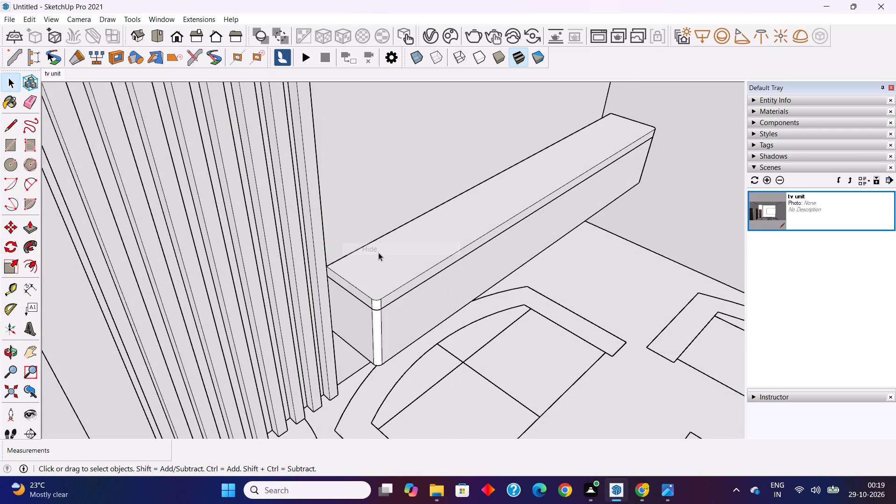
{"action": "left_click", "coordinate": [346, 221]}
{"action": "right_click", "coordinate": [346, 221]}
{"action": "left_click", "coordinate": [386, 254]}
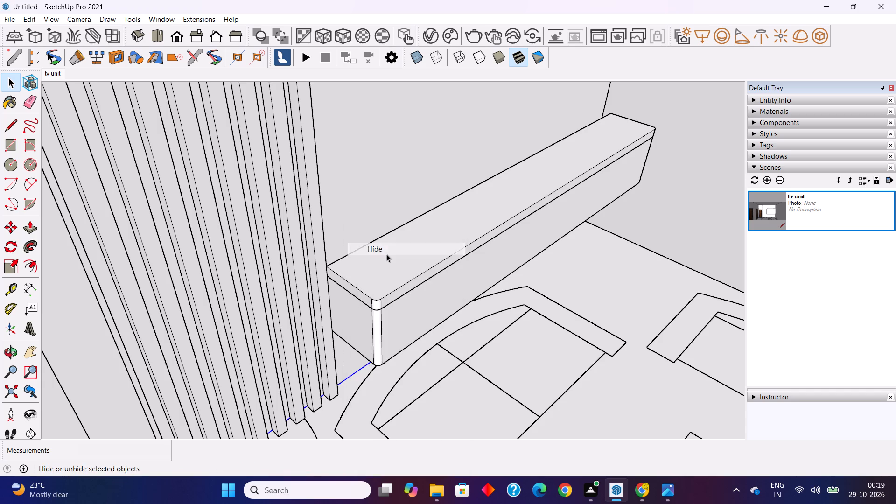
Inside the cabinet top's group, Push/Pull its long back face inward by about 3 1/8".
{"action": "middle_click_drag", "start_coordinate": [384, 254], "coordinate": [421, 294]}
{"action": "scroll", "coordinate": [313, 284], "scroll_direction": "up", "scroll_amount": 2}
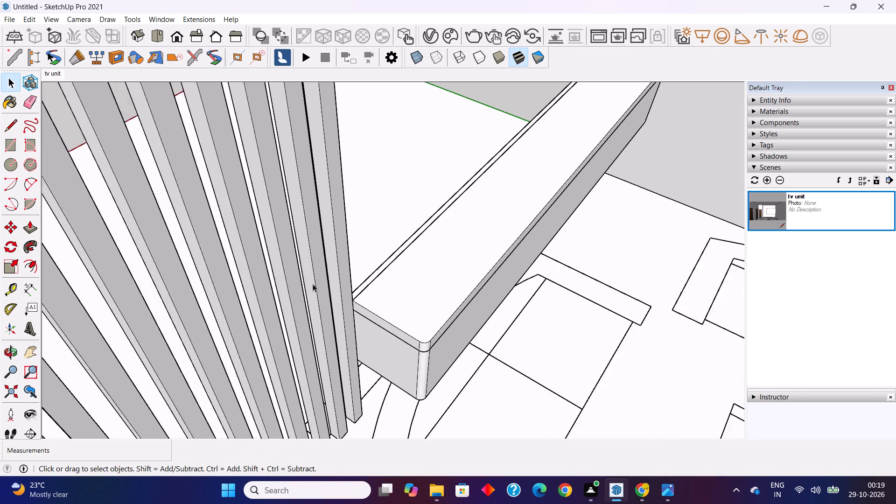
{"action": "scroll", "coordinate": [313, 284], "scroll_direction": "up", "scroll_amount": 4}
{"action": "scroll", "coordinate": [357, 286], "scroll_direction": "up", "scroll_amount": 6}
{"action": "middle_click_drag", "start_coordinate": [374, 302], "coordinate": [338, 341]}
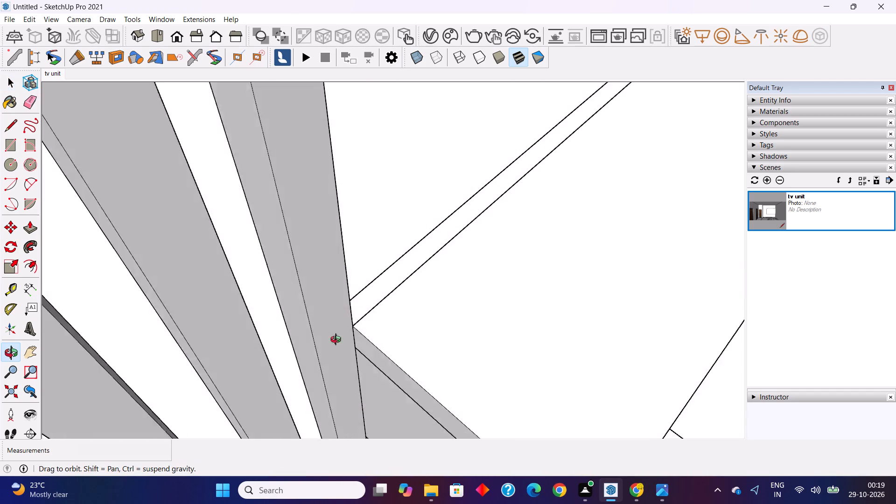
{"action": "middle_click_drag", "start_coordinate": [338, 341], "coordinate": [0, 385]}
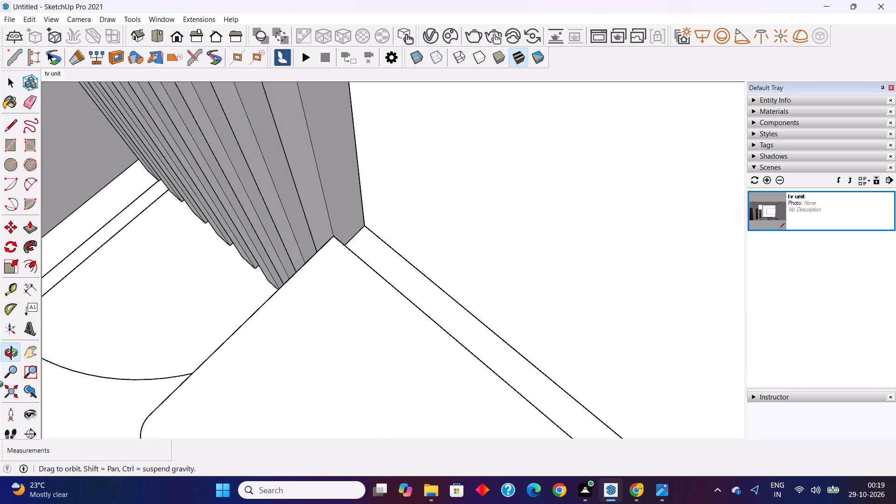
{"action": "middle_click_drag", "start_coordinate": [0, 385], "coordinate": [0, 385]}
{"action": "middle_click_drag", "start_coordinate": [327, 302], "coordinate": [111, 273]}
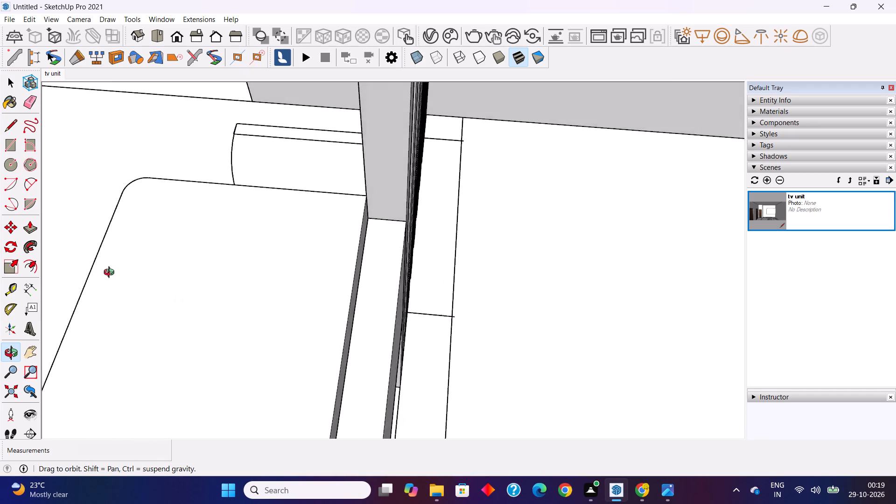
{"action": "middle_click_drag", "start_coordinate": [111, 273], "coordinate": [57, 210]}
{"action": "double_click", "coordinate": [269, 248]}
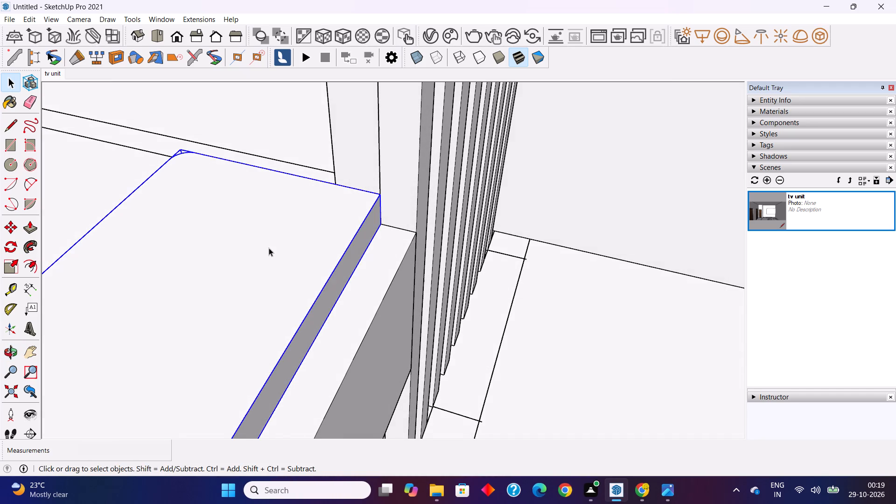
{"action": "left_click", "coordinate": [31, 227]}
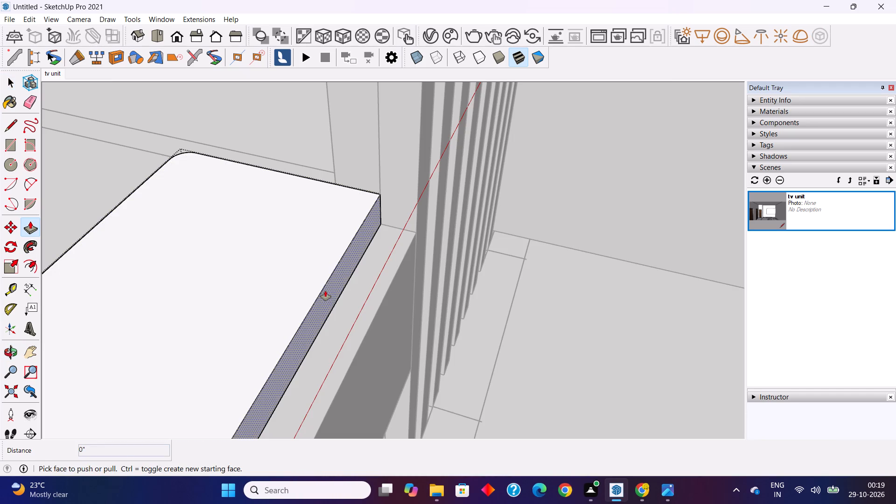
{"action": "left_click", "coordinate": [332, 295]}
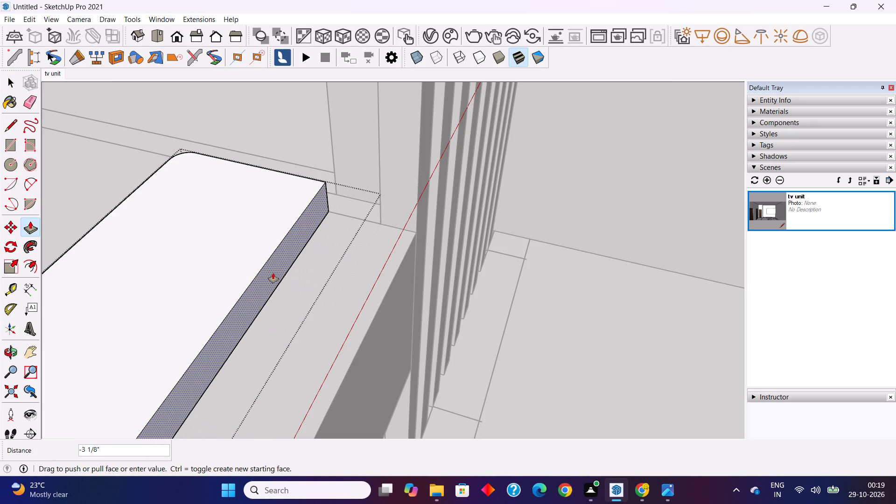
{"action": "left_click", "coordinate": [273, 273]}
{"action": "key", "text": "space"}
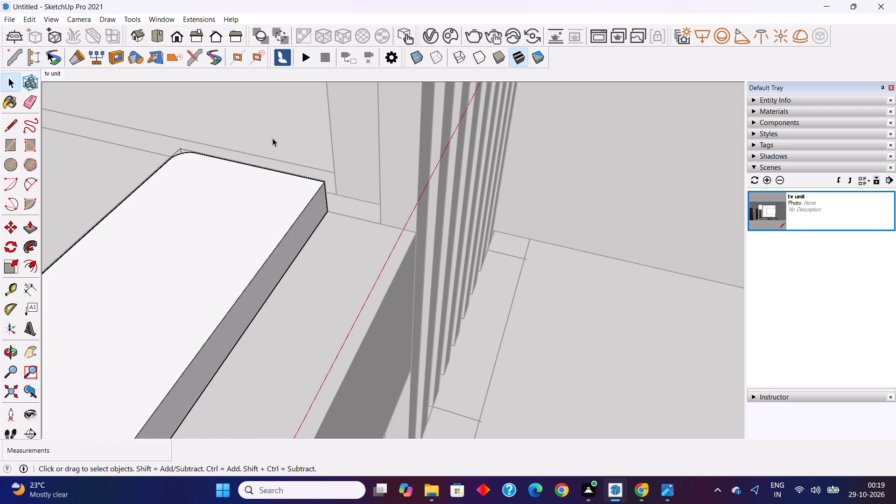
{"action": "left_click", "coordinate": [273, 138]}
Unhide all hidden objects, bringing back the TV panel and the wall surface behind the cabinet.
{"action": "middle_click_drag", "start_coordinate": [269, 214], "coordinate": [648, 273]}
{"action": "scroll", "coordinate": [502, 286], "scroll_direction": "down", "scroll_amount": 2}
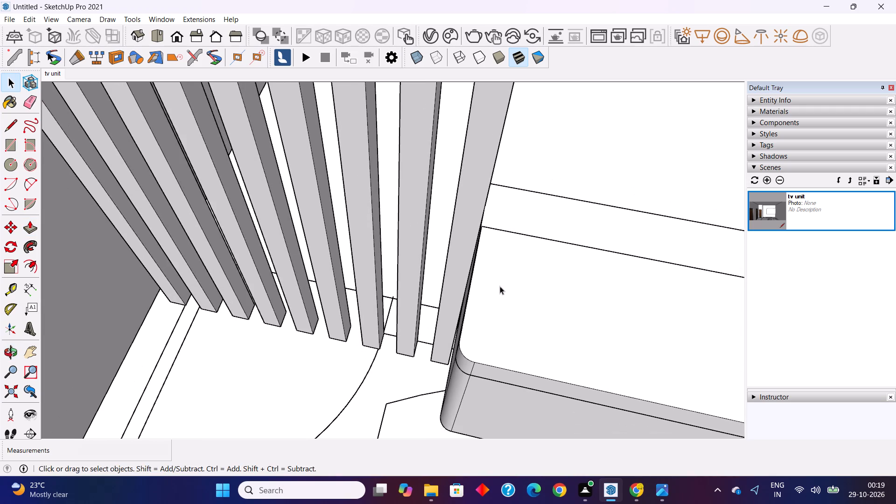
{"action": "middle_click_drag", "start_coordinate": [493, 294], "coordinate": [656, 284]}
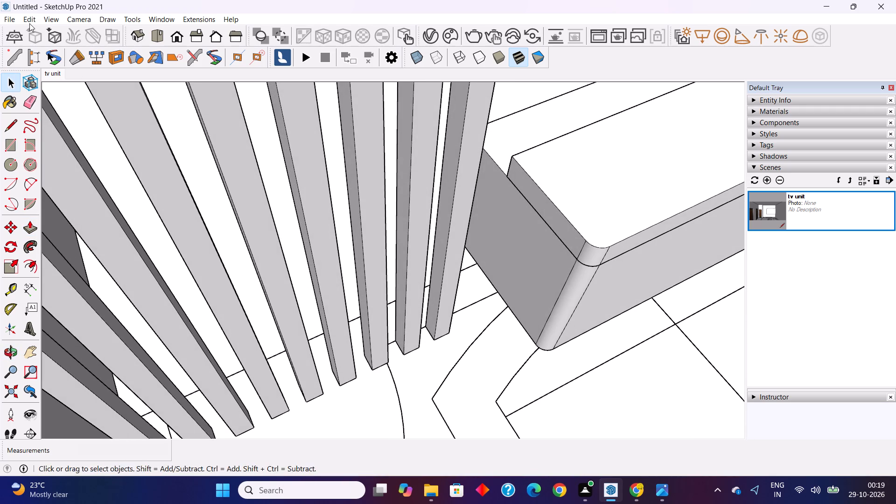
{"action": "left_click", "coordinate": [31, 20]}
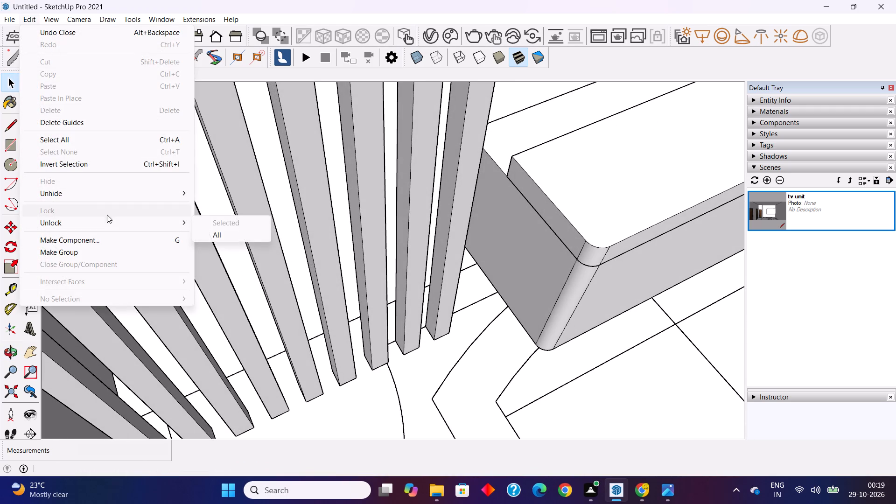
{"action": "left_click", "coordinate": [109, 194]}
{"action": "left_click", "coordinate": [213, 217]}
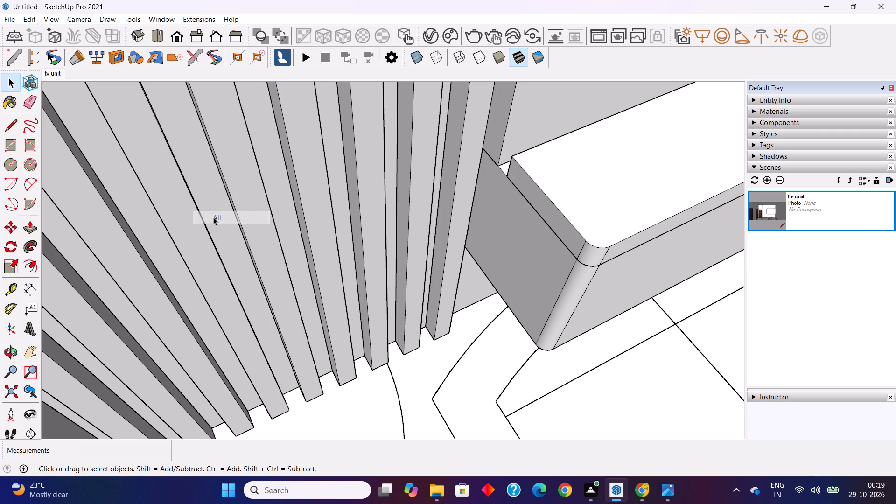
Inside the cabinet top's group, Push/Pull the back face outward about 1 1/8" to meet the TV panel.
{"action": "middle_click_drag", "start_coordinate": [326, 267], "coordinate": [118, 339], "text": "shift"}
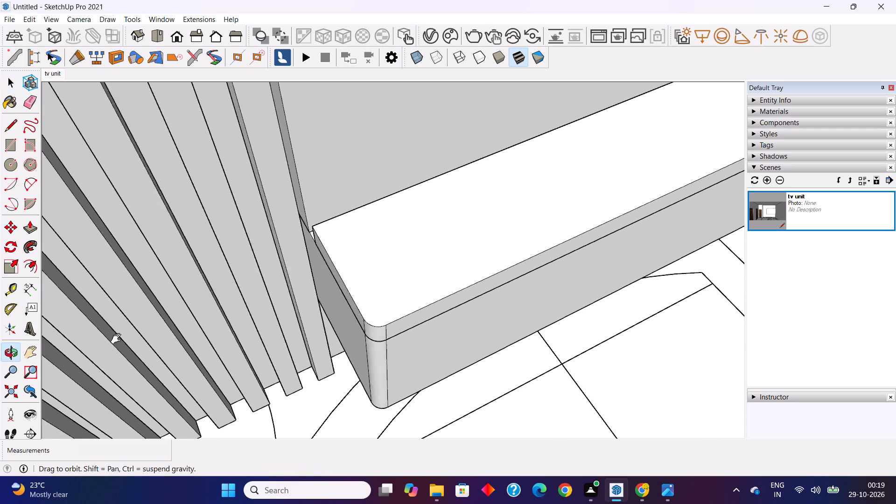
{"action": "middle_click_drag", "start_coordinate": [118, 339], "coordinate": [66, 354], "text": "shift"}
{"action": "middle_click_drag", "start_coordinate": [336, 298], "coordinate": [543, 270]}
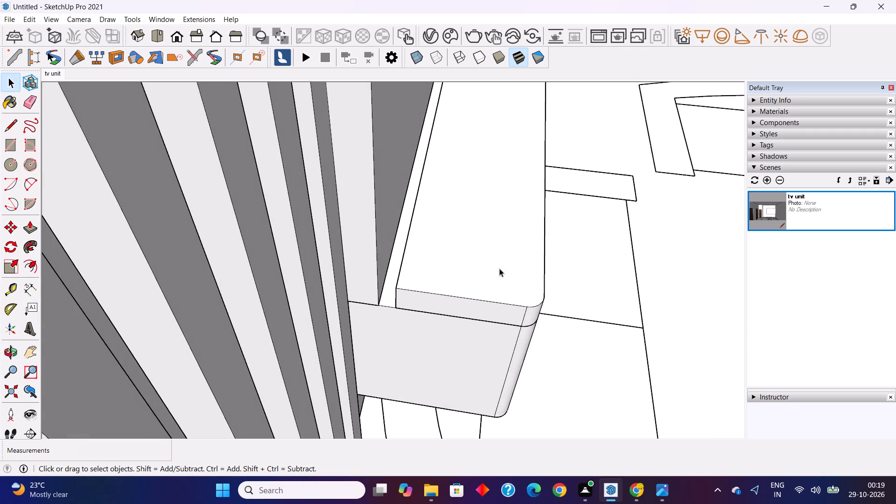
{"action": "scroll", "coordinate": [469, 272], "scroll_direction": "up", "scroll_amount": 9}
{"action": "scroll", "coordinate": [343, 307], "scroll_direction": "up", "scroll_amount": 4}
{"action": "middle_click_drag", "start_coordinate": [366, 305], "coordinate": [368, 305]}
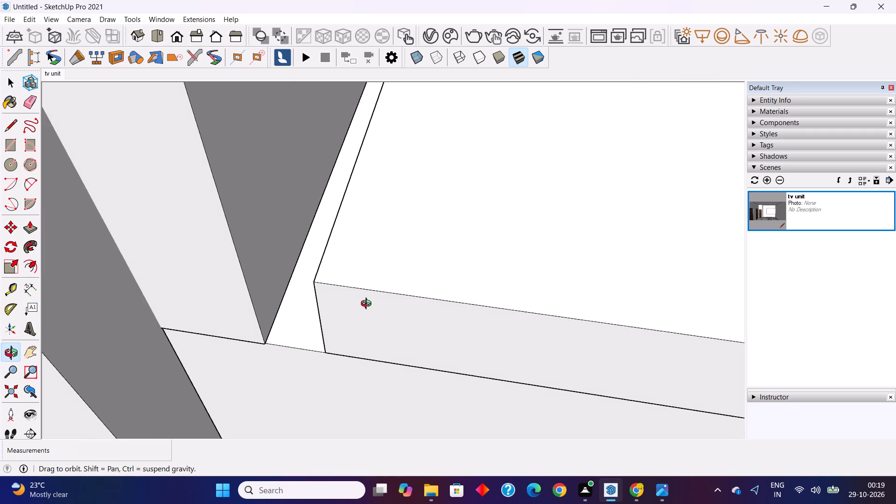
{"action": "middle_click_drag", "start_coordinate": [368, 305], "coordinate": [471, 200]}
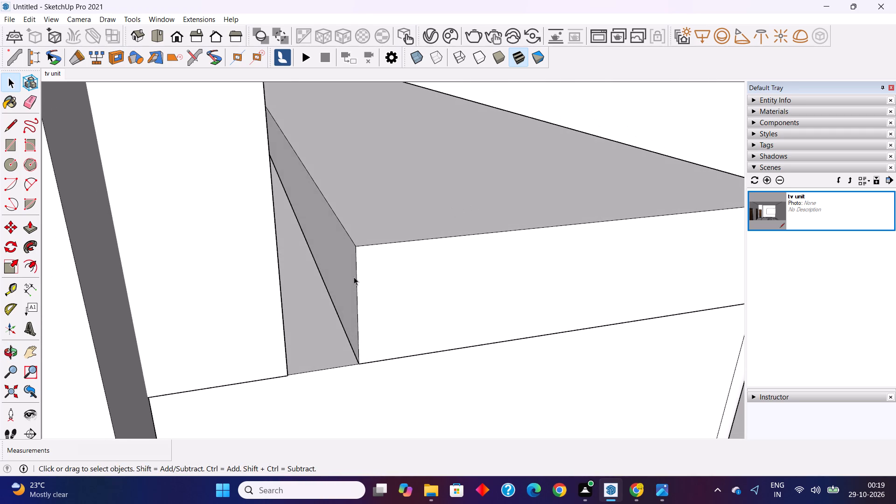
{"action": "double_click", "coordinate": [354, 277]}
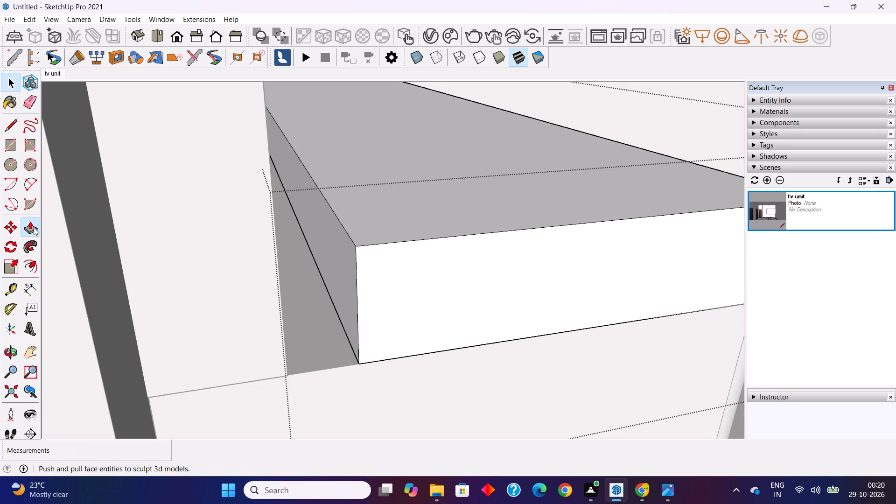
{"action": "left_click", "coordinate": [34, 227]}
{"action": "left_click", "coordinate": [336, 268]}
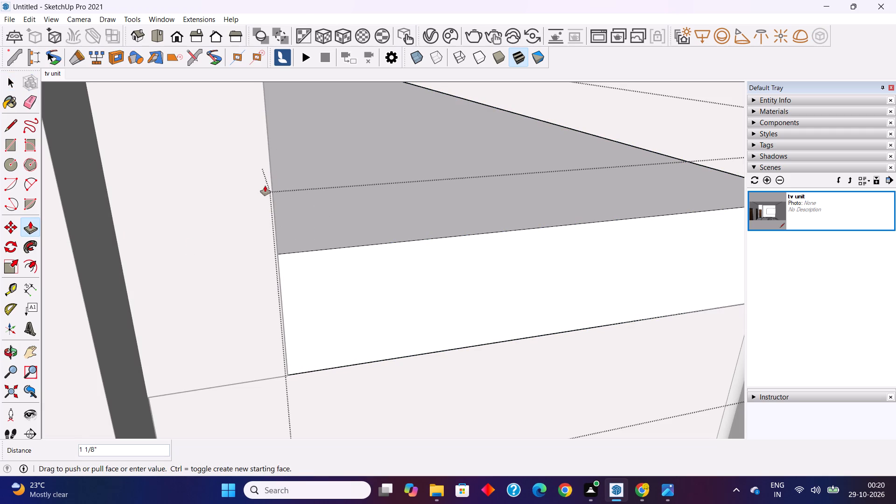
{"action": "left_click", "coordinate": [271, 175]}
{"action": "scroll", "coordinate": [301, 241], "scroll_direction": "down", "scroll_amount": 3}
{"action": "middle_click_drag", "start_coordinate": [325, 287], "coordinate": [111, 307]}
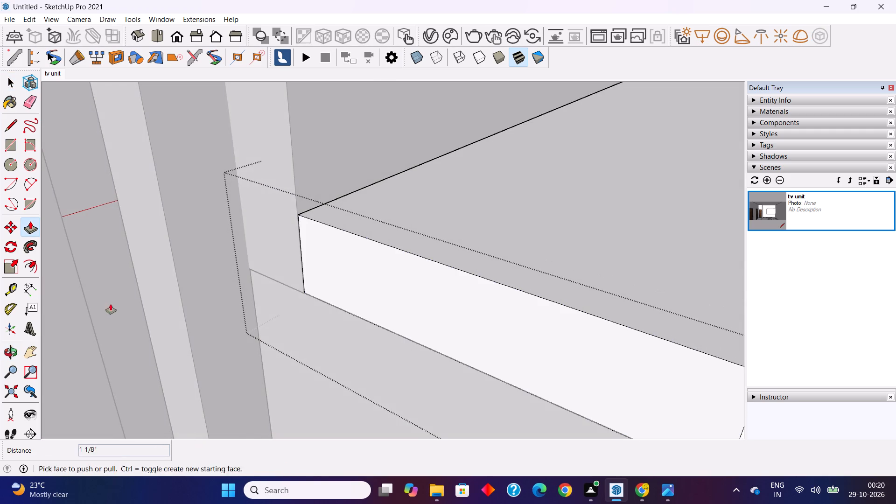
{"action": "key", "text": "space"}
{"action": "scroll", "coordinate": [154, 282], "scroll_direction": "down", "scroll_amount": 17}
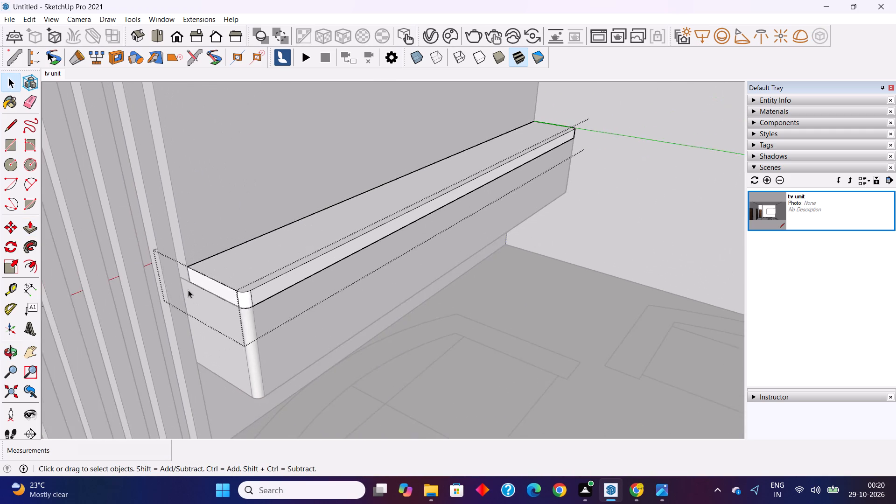
{"action": "scroll", "coordinate": [188, 290], "scroll_direction": "down", "scroll_amount": 3}
{"action": "left_click", "coordinate": [621, 237]}
Inside the cabinet top's group, Push/Pull the upper face down by 1" to thin the slab.
{"action": "scroll", "coordinate": [221, 271], "scroll_direction": "up", "scroll_amount": 4}
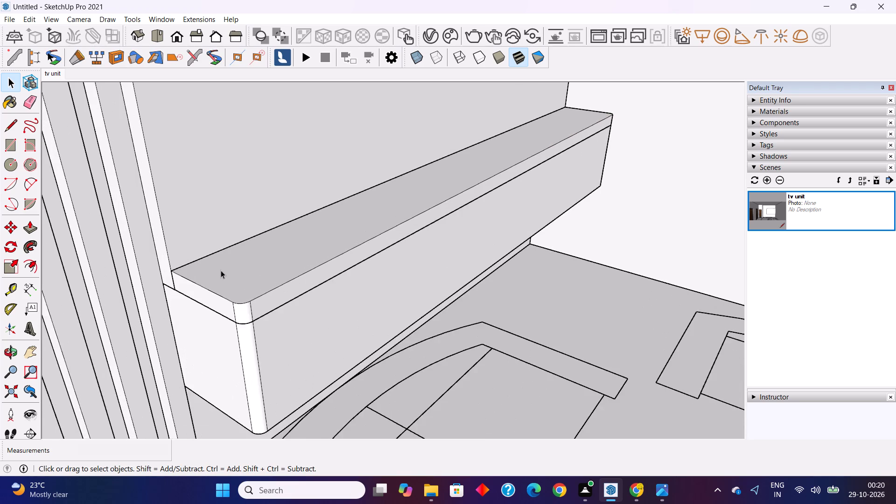
{"action": "scroll", "coordinate": [227, 272], "scroll_direction": "up", "scroll_amount": 2}
{"action": "double_click", "coordinate": [239, 275]}
{"action": "left_click", "coordinate": [28, 227]}
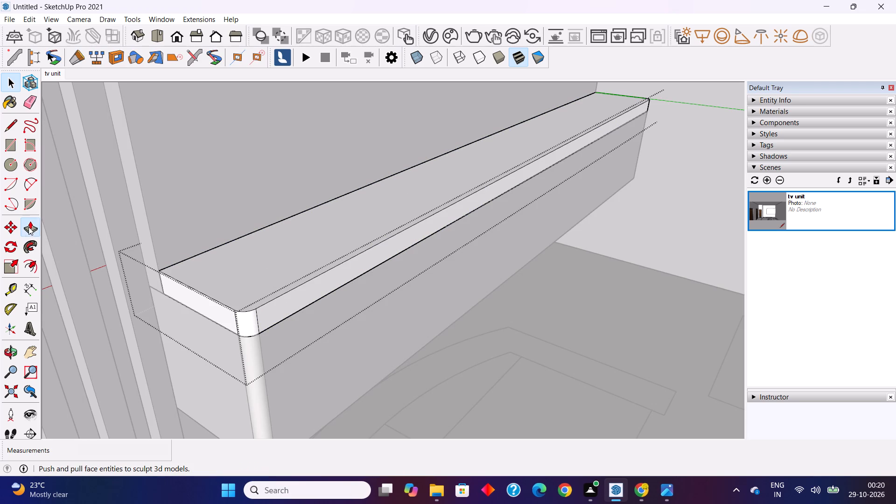
{"action": "left_click", "coordinate": [216, 279]}
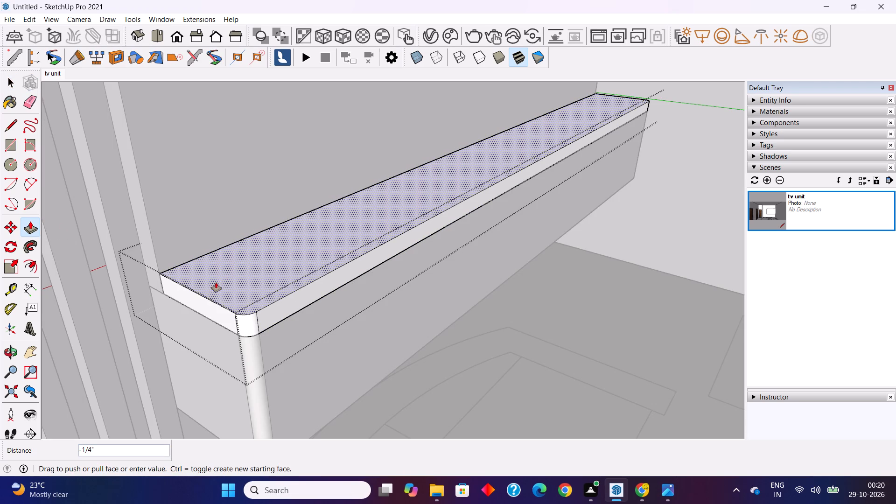
{"action": "key", "text": "1"}
{"action": "key", "text": "shift+quotedbl"}
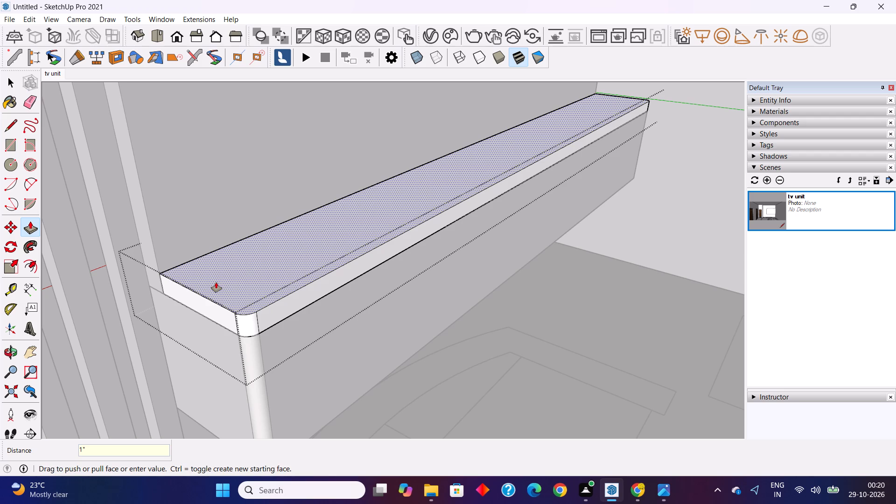
{"action": "key", "text": "Return"}
{"action": "key", "text": "space"}
{"action": "left_click", "coordinate": [615, 234]}
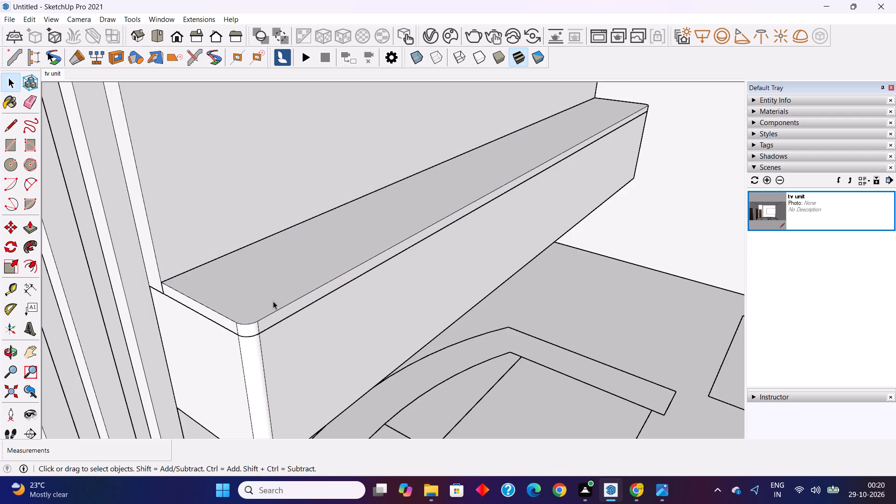
Examine the TV cabinet from the front and compare it with the tv unit.png reference image.
{"action": "scroll", "coordinate": [264, 304], "scroll_direction": "down", "scroll_amount": 3}
{"action": "middle_click_drag", "start_coordinate": [320, 346], "coordinate": [119, 271]}
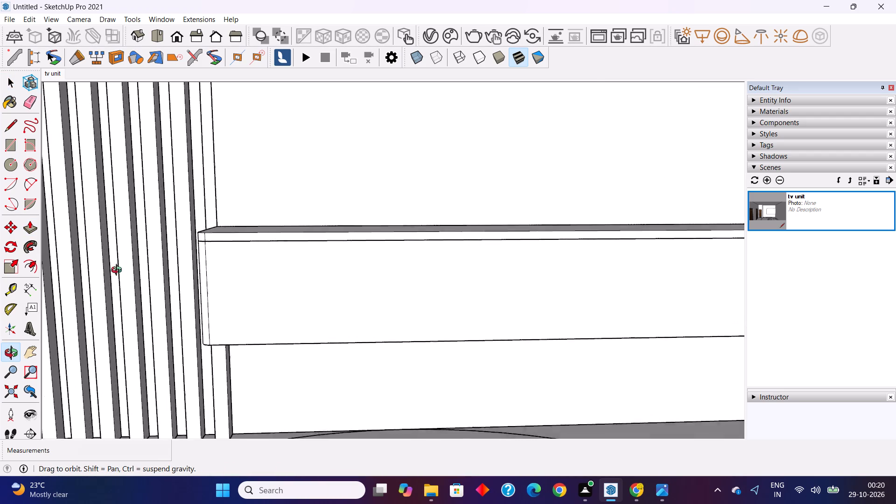
{"action": "middle_click_drag", "start_coordinate": [119, 271], "coordinate": [127, 270]}
{"action": "scroll", "coordinate": [127, 266], "scroll_direction": "down", "scroll_amount": 3}
{"action": "middle_click_drag", "start_coordinate": [294, 302], "coordinate": [359, 308]}
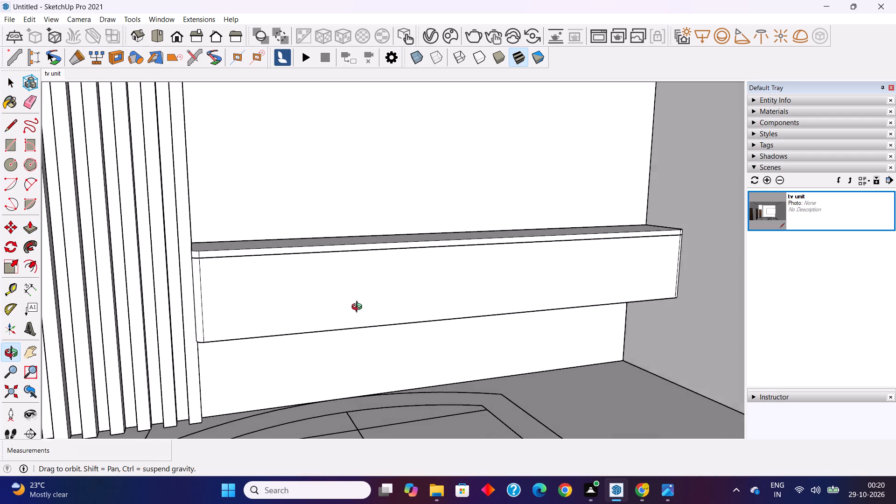
{"action": "middle_click_drag", "start_coordinate": [359, 308], "coordinate": [379, 310]}
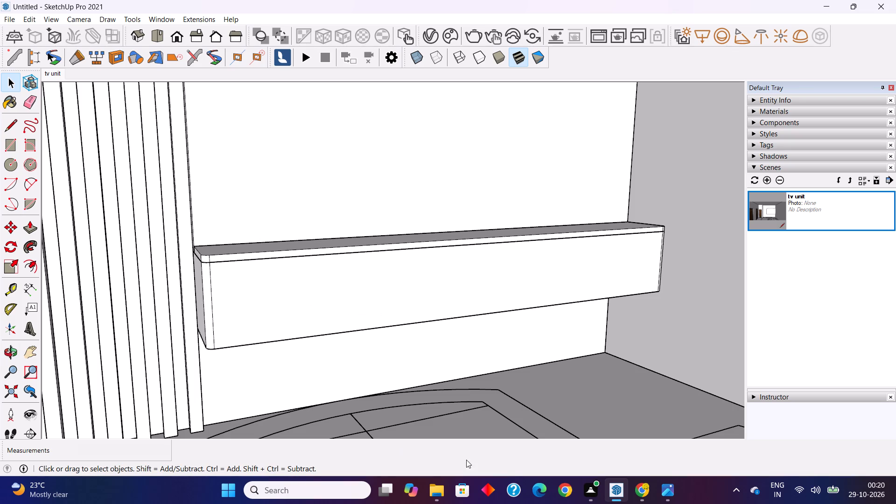
{"action": "left_click", "coordinate": [665, 493]}
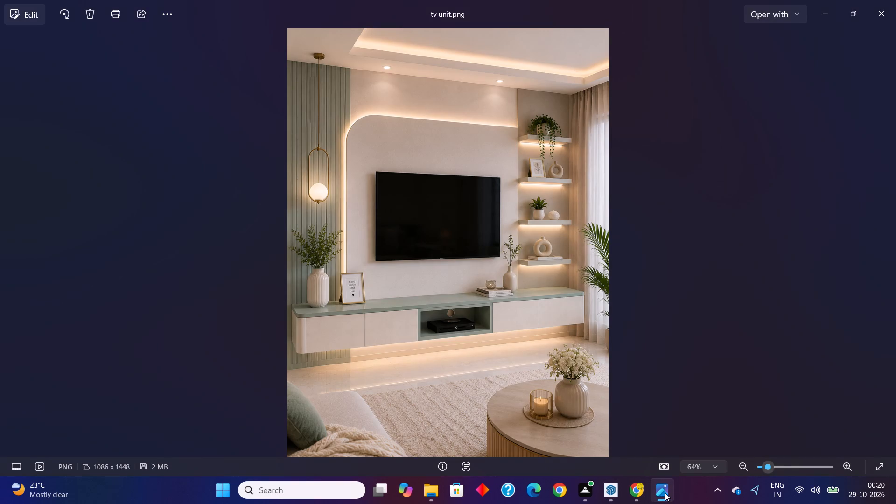
{"action": "left_click", "coordinate": [632, 492]}
{"action": "left_click", "coordinate": [618, 492]}
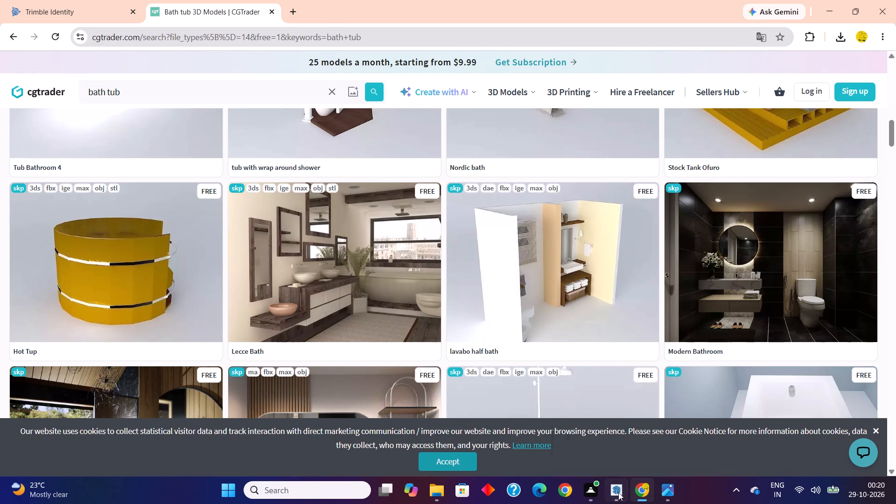
Place a vertical guide across the cabinet's front face, offset from its rounded corner edge beside the slats toward the middle.
{"action": "left_click", "coordinate": [13, 290]}
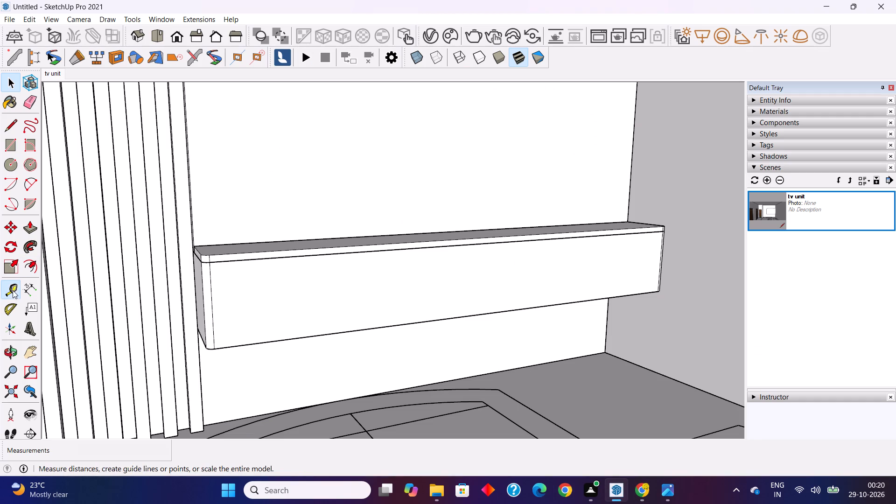
{"action": "left_click", "coordinate": [213, 316]}
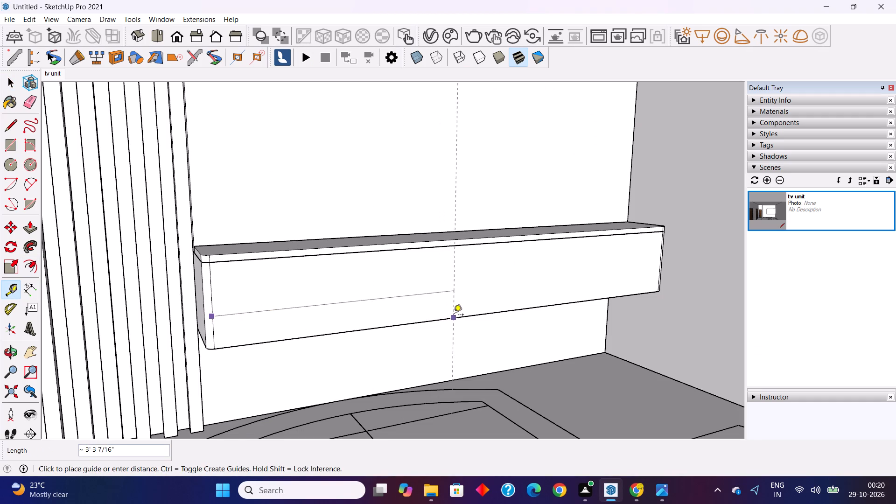
{"action": "left_click", "coordinate": [479, 316]}
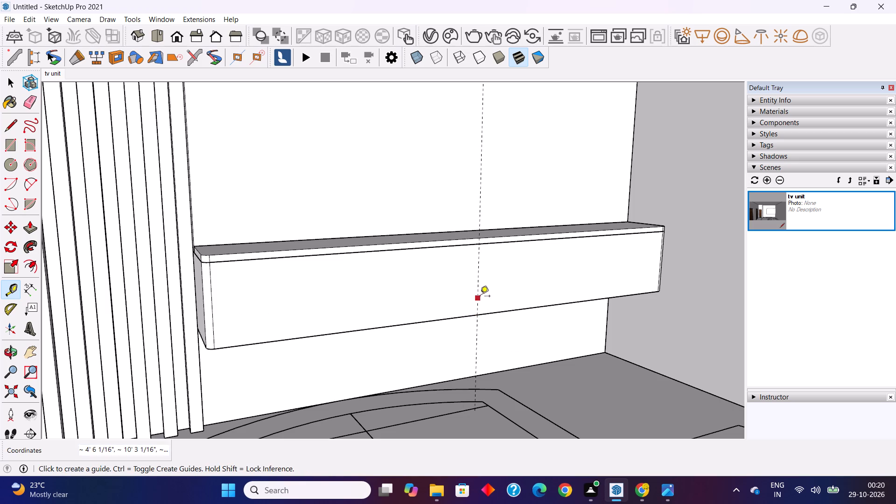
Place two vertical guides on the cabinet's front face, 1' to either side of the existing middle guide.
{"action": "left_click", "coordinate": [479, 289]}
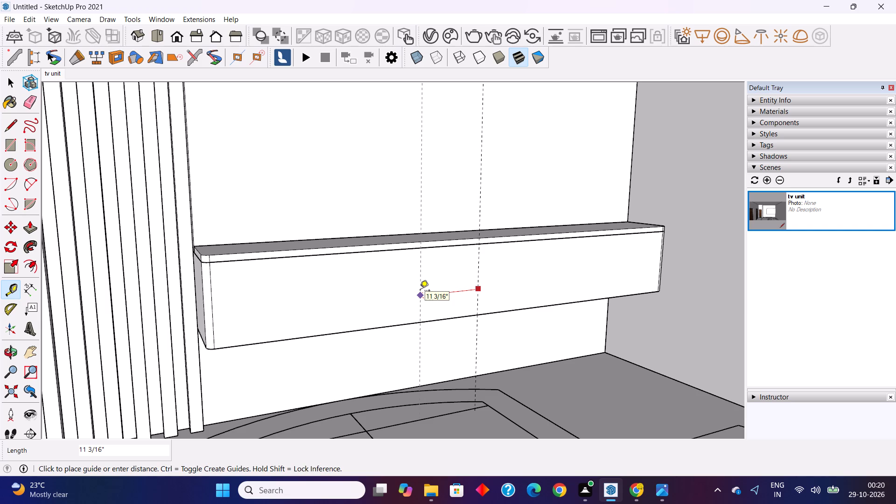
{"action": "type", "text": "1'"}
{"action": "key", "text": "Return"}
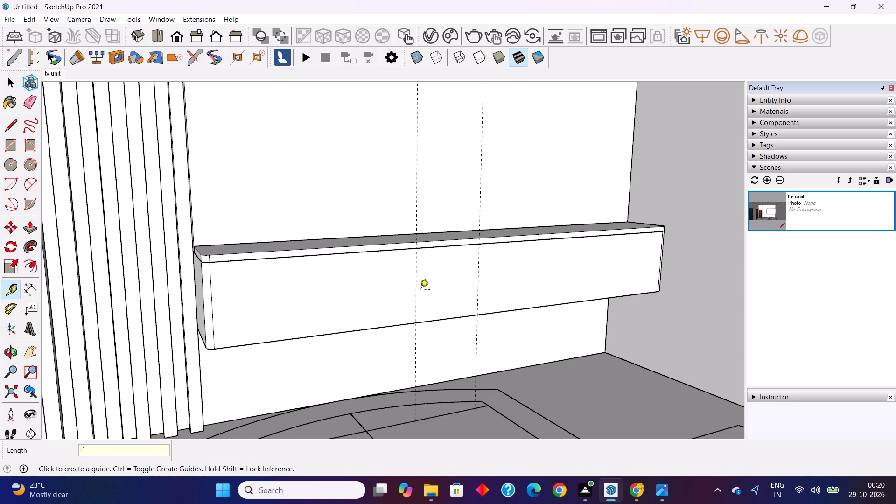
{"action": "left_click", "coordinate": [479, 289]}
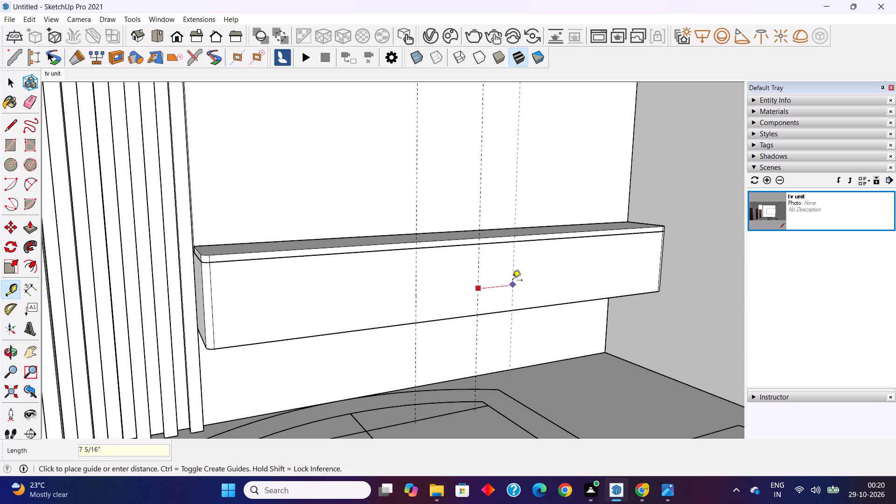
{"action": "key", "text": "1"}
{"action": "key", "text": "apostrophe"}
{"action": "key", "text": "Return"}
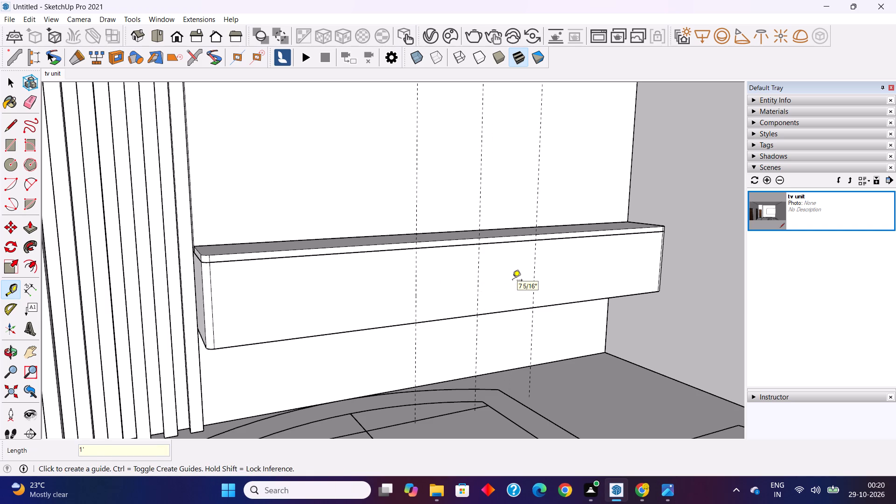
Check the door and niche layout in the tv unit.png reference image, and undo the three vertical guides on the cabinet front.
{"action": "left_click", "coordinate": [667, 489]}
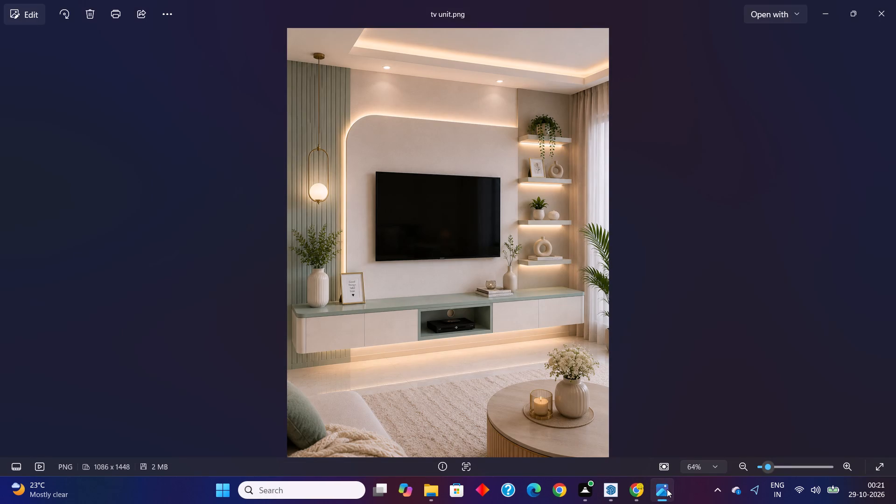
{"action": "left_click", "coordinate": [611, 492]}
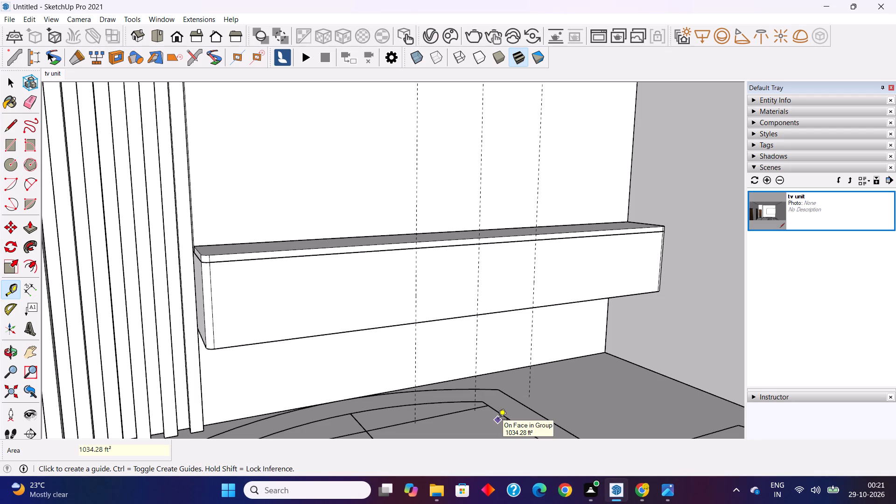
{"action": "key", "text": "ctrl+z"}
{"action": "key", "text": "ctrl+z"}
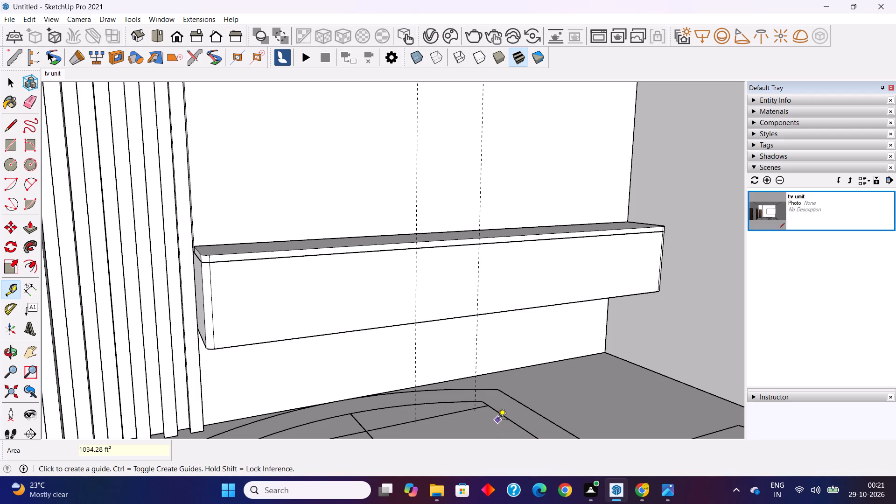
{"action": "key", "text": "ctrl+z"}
Place four vertical guides across the cabinet's front face at 1.5' spacing, starting from the rounded corner edge beside the slats.
{"action": "left_click", "coordinate": [214, 312]}
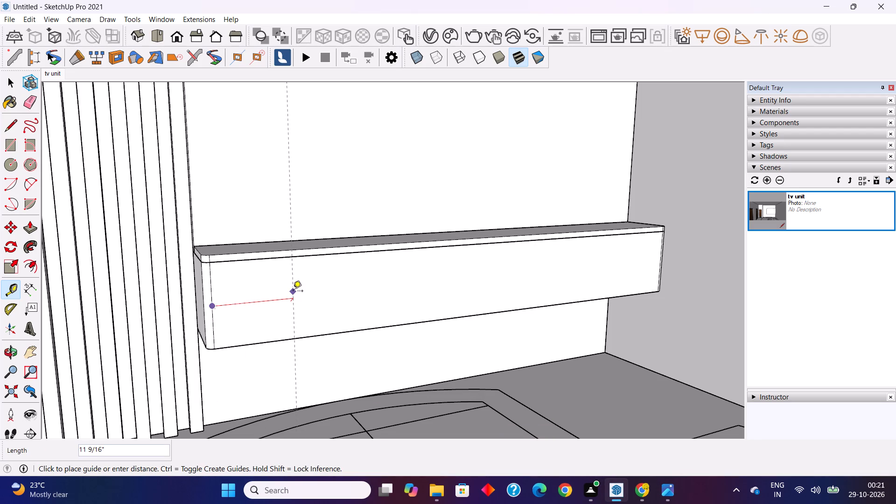
{"action": "type", "text": "1.5'"}
{"action": "key", "text": "Return"}
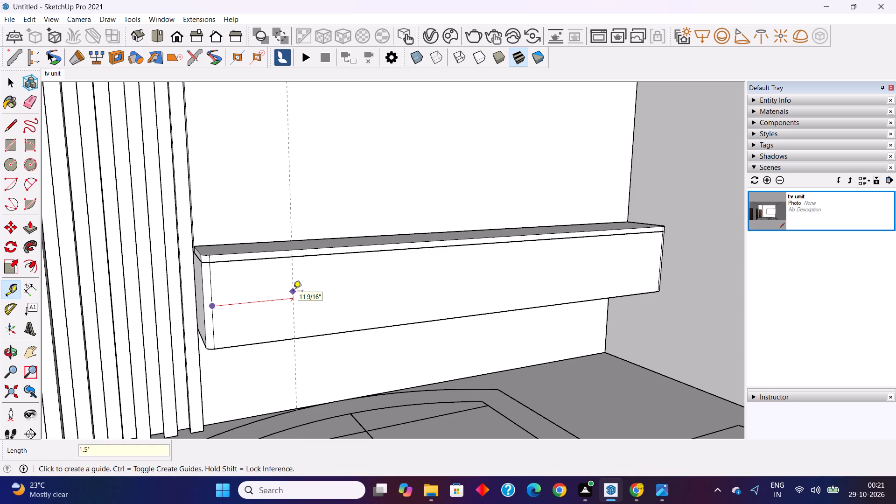
{"action": "left_click", "coordinate": [337, 305]}
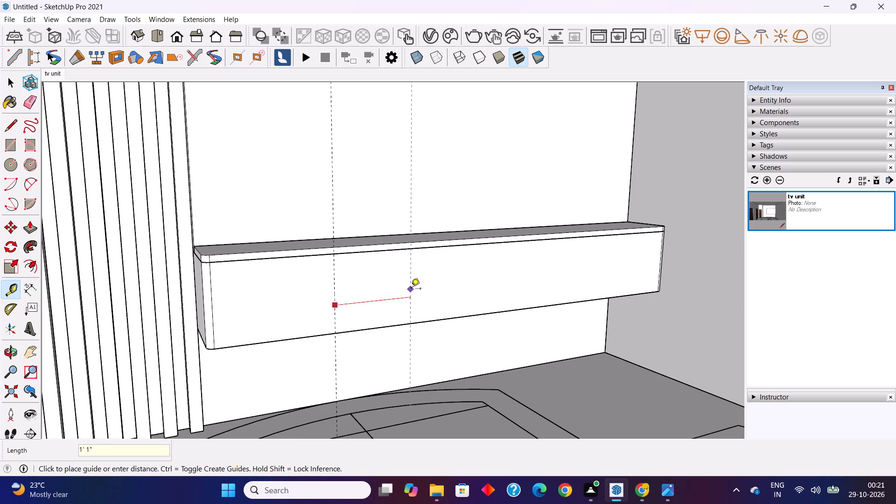
{"action": "type", "text": "1.5'"}
{"action": "key", "text": "Return"}
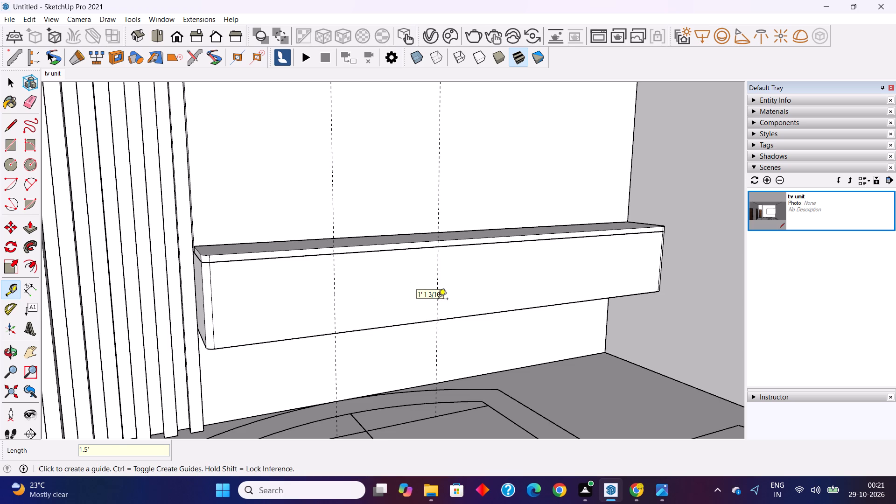
{"action": "left_click", "coordinate": [437, 283]}
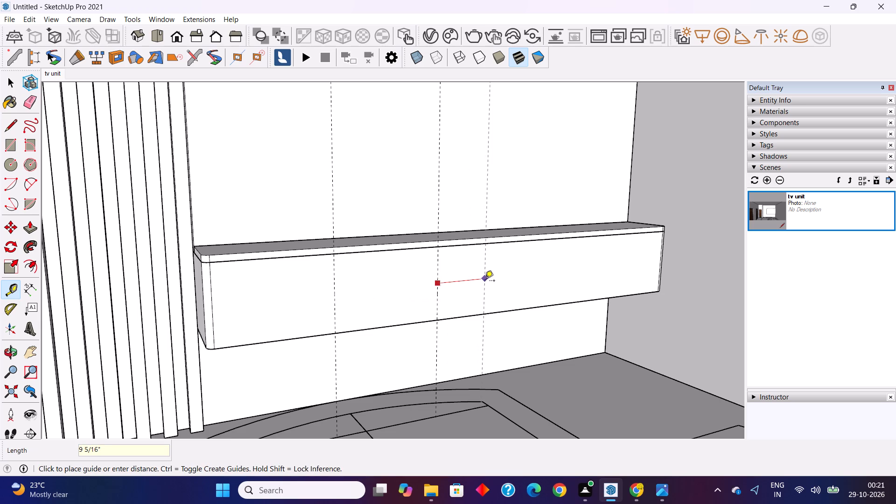
{"action": "type", "text": "1.5'"}
{"action": "key", "text": "Return"}
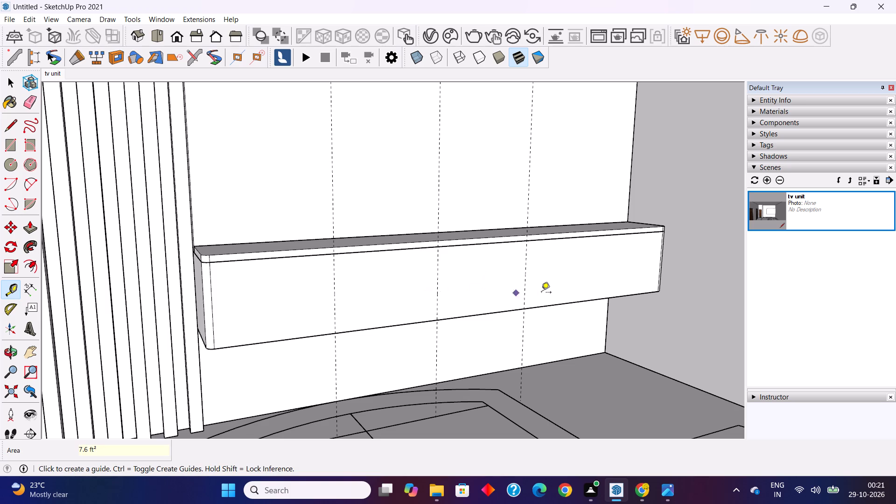
{"action": "left_click", "coordinate": [524, 279]}
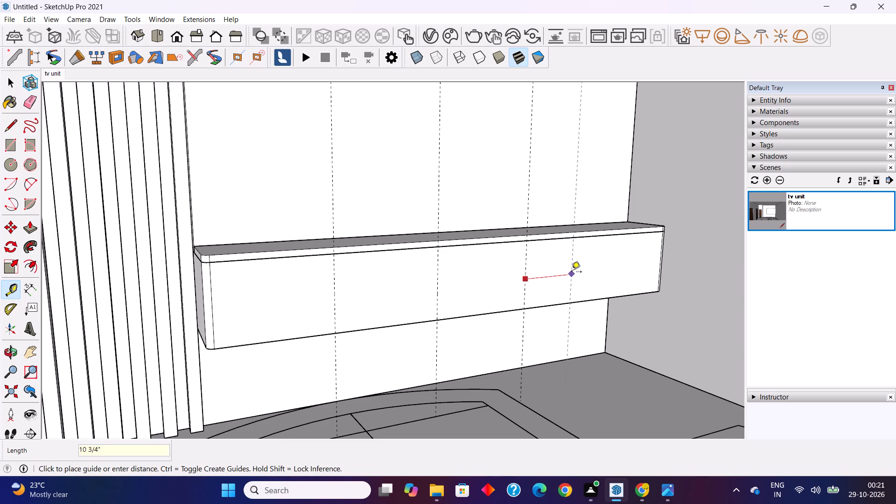
{"action": "type", "text": "1.5'"}
{"action": "key", "text": "Return"}
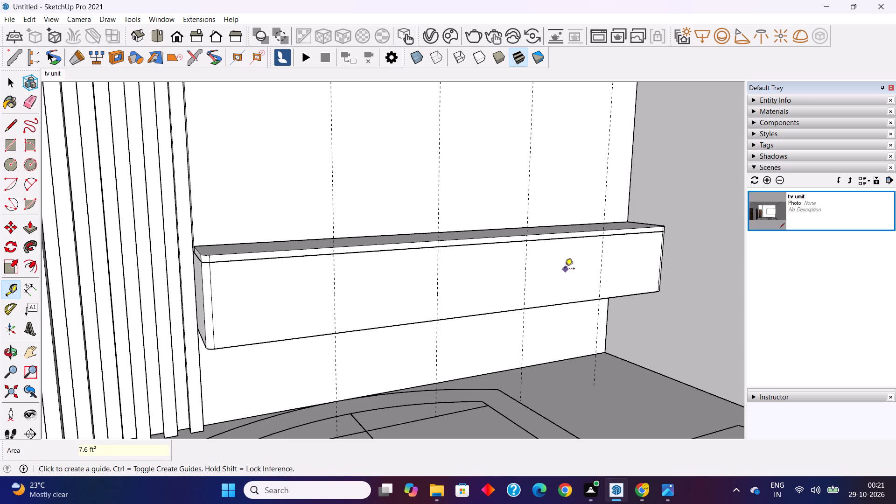
Examine the guide spacing across the cabinet front and compare it with the tv unit.png reference image.
{"action": "middle_click_drag", "start_coordinate": [551, 274], "coordinate": [455, 280]}
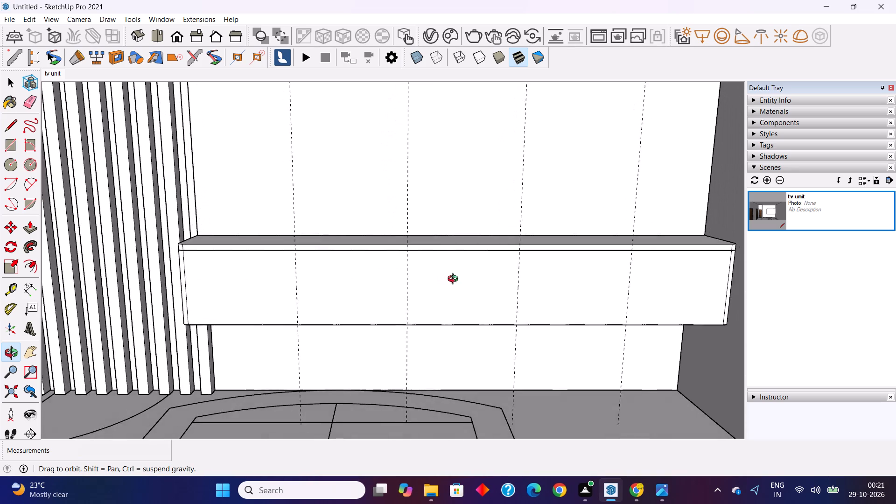
{"action": "middle_click_drag", "start_coordinate": [455, 280], "coordinate": [513, 313]}
{"action": "middle_click_drag", "start_coordinate": [409, 307], "coordinate": [418, 309]}
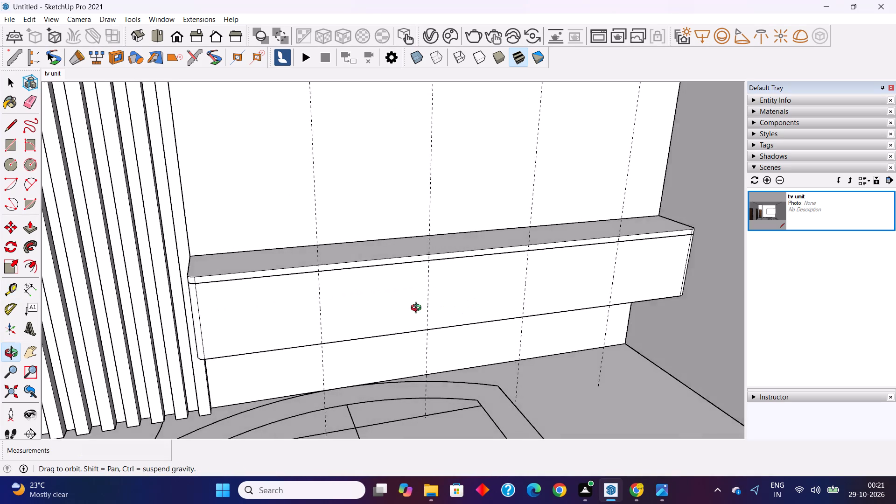
{"action": "middle_click_drag", "start_coordinate": [418, 309], "coordinate": [465, 273]}
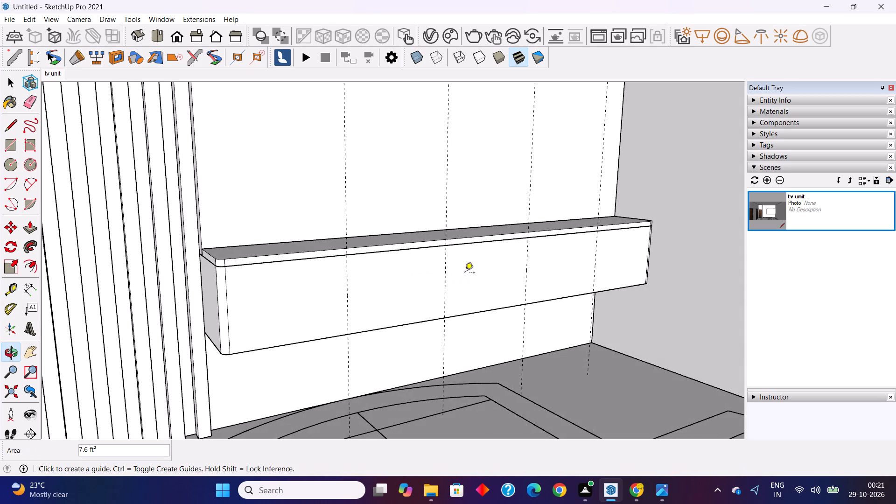
{"action": "key", "text": "space"}
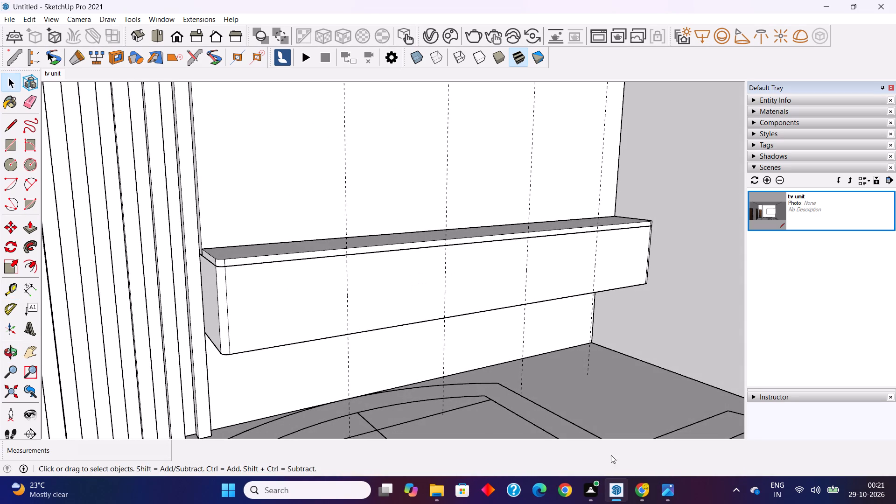
{"action": "left_click", "coordinate": [666, 496]}
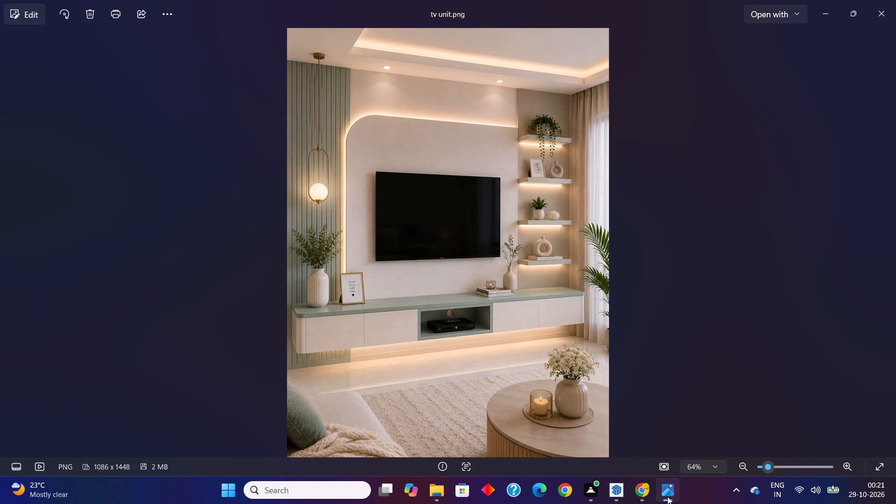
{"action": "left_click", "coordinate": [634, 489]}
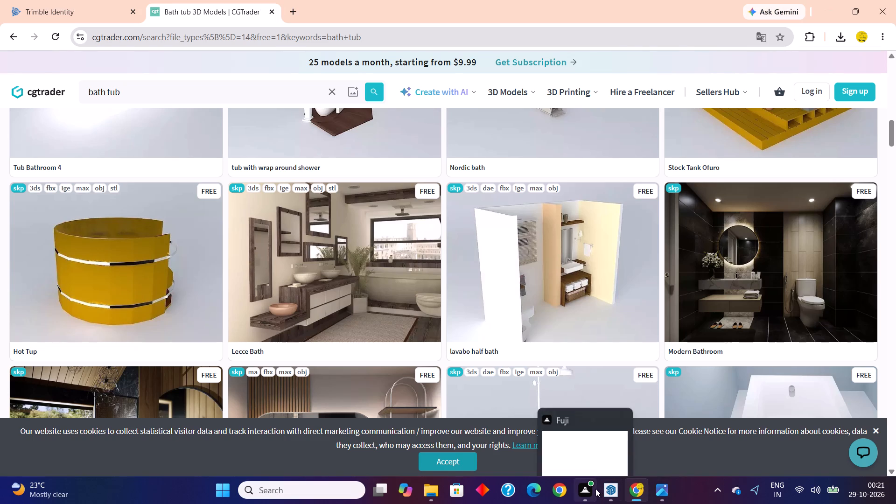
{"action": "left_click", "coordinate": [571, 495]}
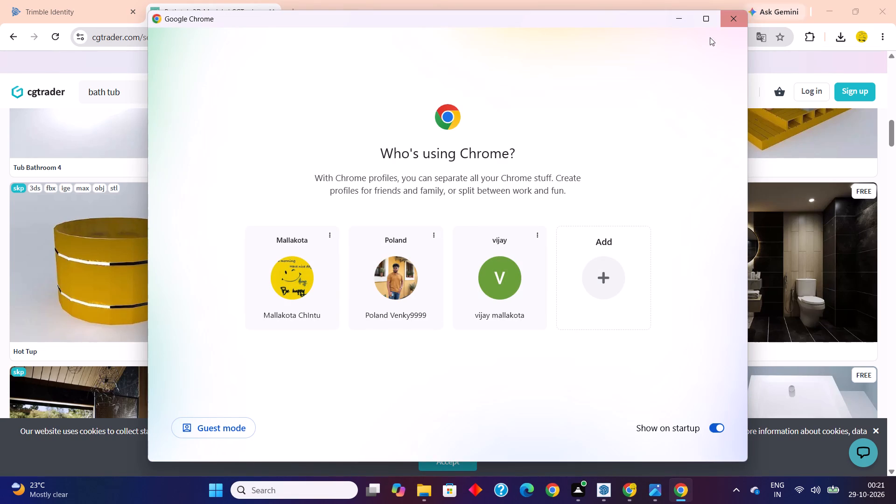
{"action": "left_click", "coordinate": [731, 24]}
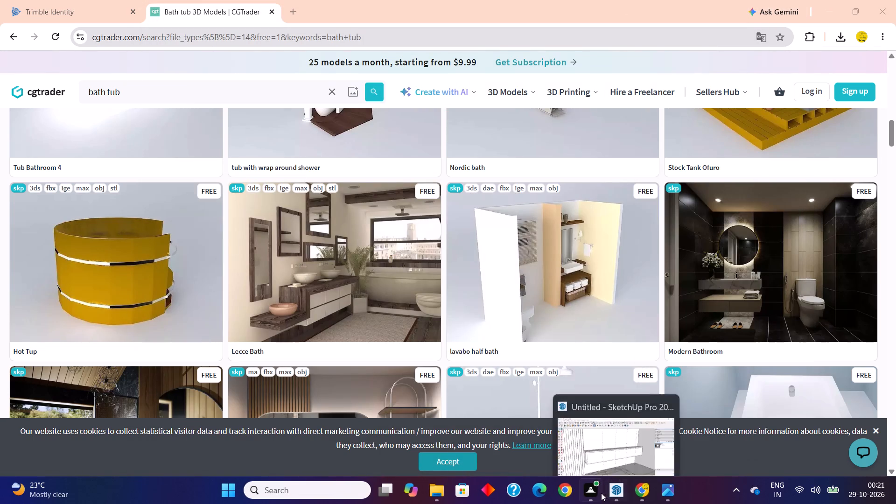
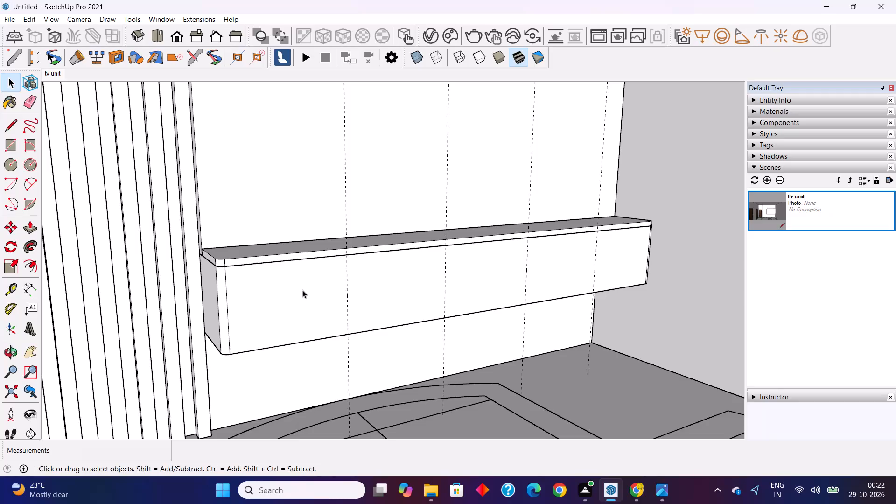
Inside the floating cabinet group, draw full-height vertical lines on the front face along the two guides nearest the slatted wall.
{"action": "double_click", "coordinate": [302, 290]}
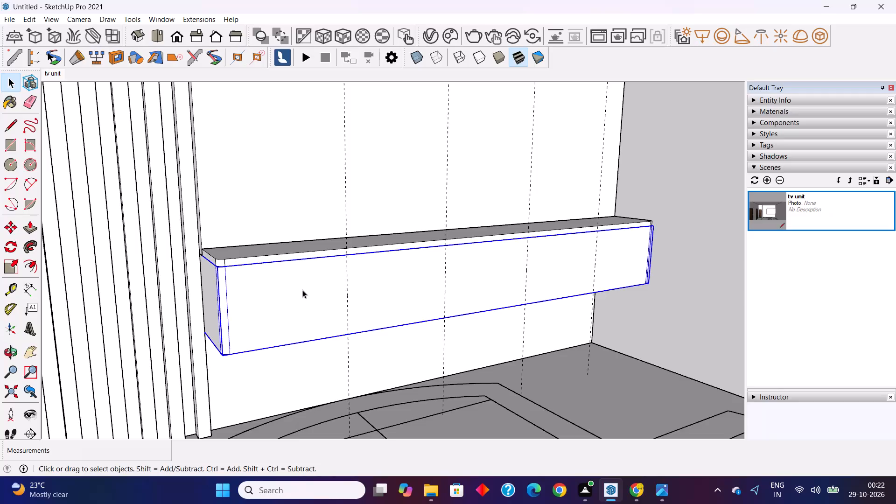
{"action": "left_click", "coordinate": [11, 121]}
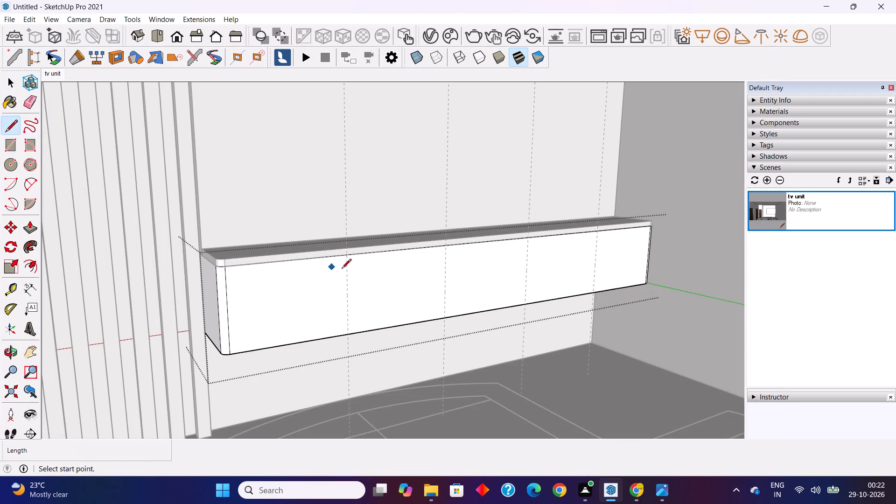
{"action": "scroll", "coordinate": [402, 279], "scroll_direction": "up", "scroll_amount": 2}
{"action": "scroll", "coordinate": [342, 276], "scroll_direction": "up", "scroll_amount": 5}
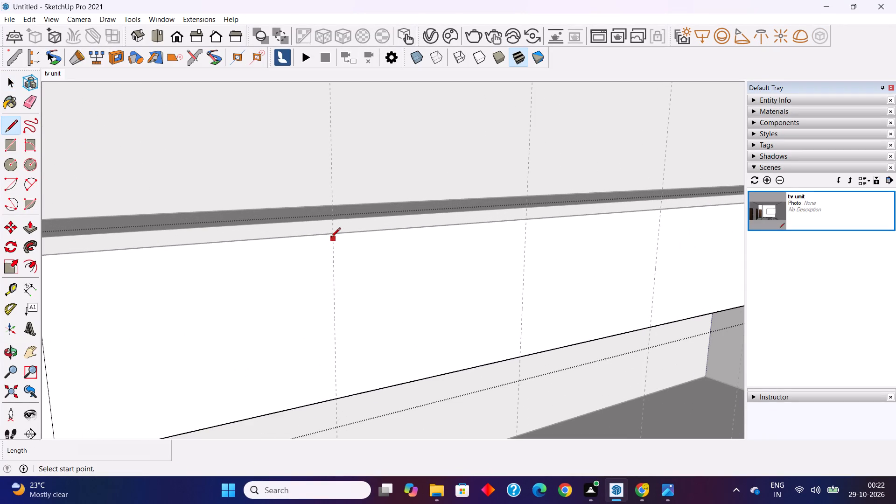
{"action": "left_click", "coordinate": [332, 235]}
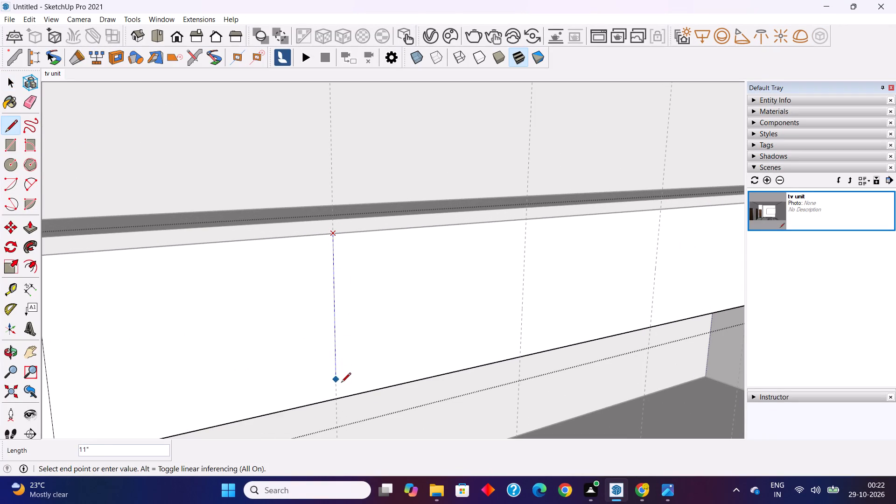
{"action": "left_click", "coordinate": [338, 396]}
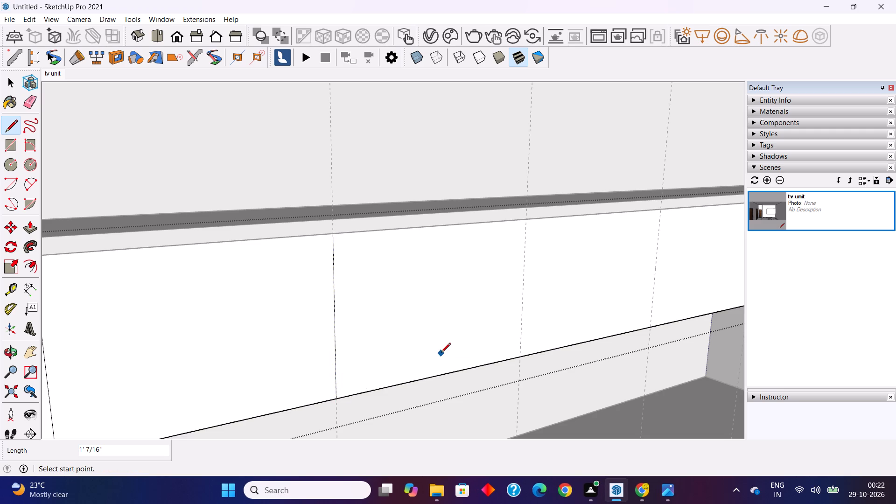
{"action": "left_click", "coordinate": [525, 219]}
{"action": "left_click", "coordinate": [521, 357]}
Draw full-height vertical lines on the cabinet front along the remaining two guides.
{"action": "scroll", "coordinate": [303, 304], "scroll_direction": "down", "scroll_amount": 5}
{"action": "scroll", "coordinate": [586, 274], "scroll_direction": "up", "scroll_amount": 2}
{"action": "scroll", "coordinate": [562, 241], "scroll_direction": "up", "scroll_amount": 3}
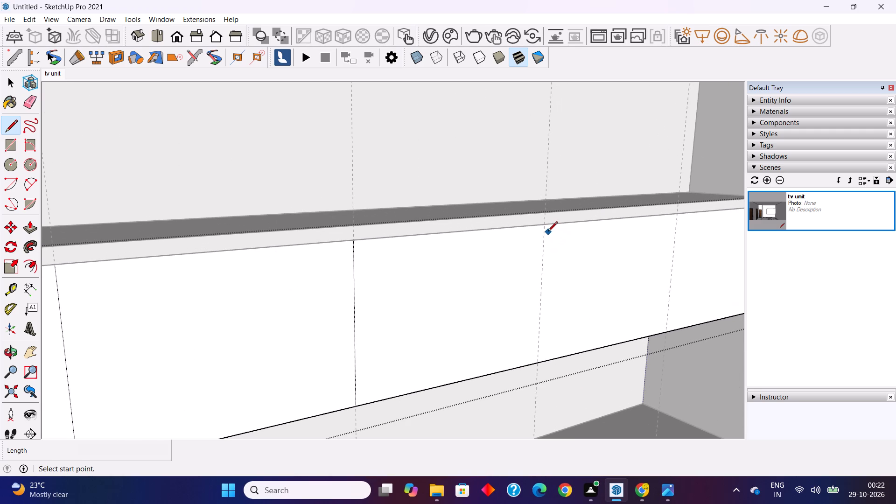
{"action": "left_click", "coordinate": [545, 227]}
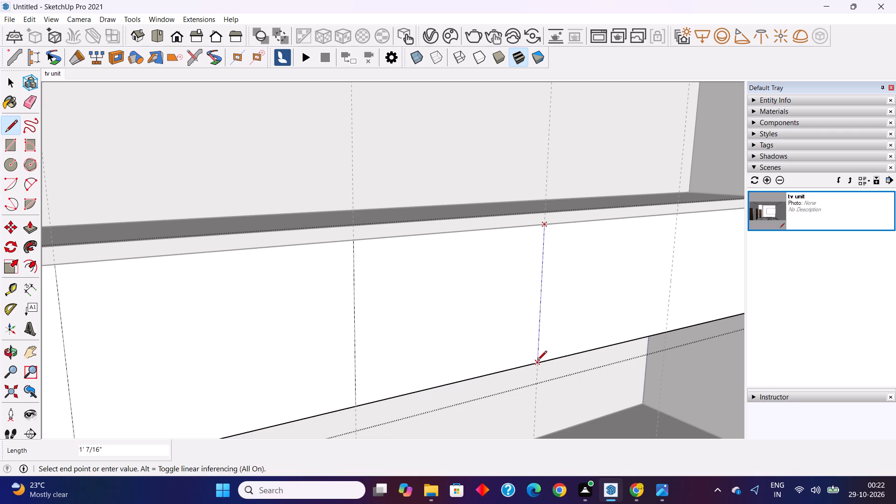
{"action": "left_click", "coordinate": [537, 361]}
{"action": "scroll", "coordinate": [387, 342], "scroll_direction": "down", "scroll_amount": 6}
{"action": "scroll", "coordinate": [567, 306], "scroll_direction": "up", "scroll_amount": 4}
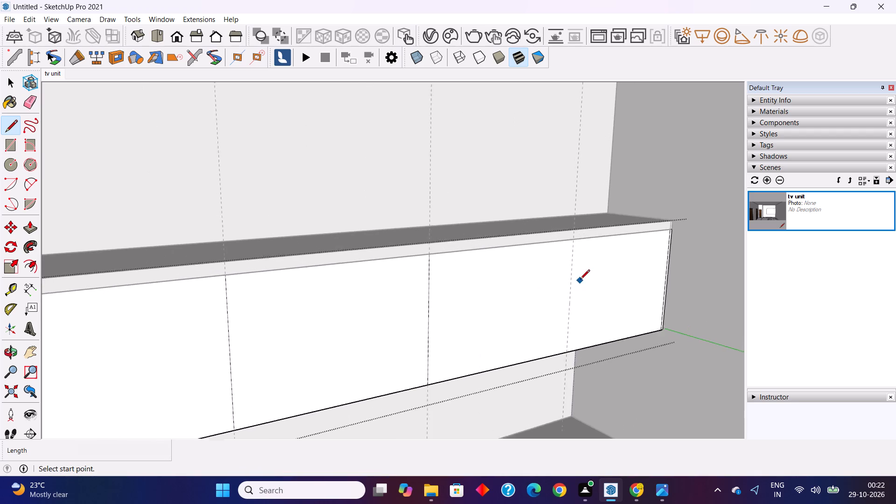
{"action": "scroll", "coordinate": [580, 280], "scroll_direction": "up", "scroll_amount": 3}
{"action": "left_click", "coordinate": [573, 231]}
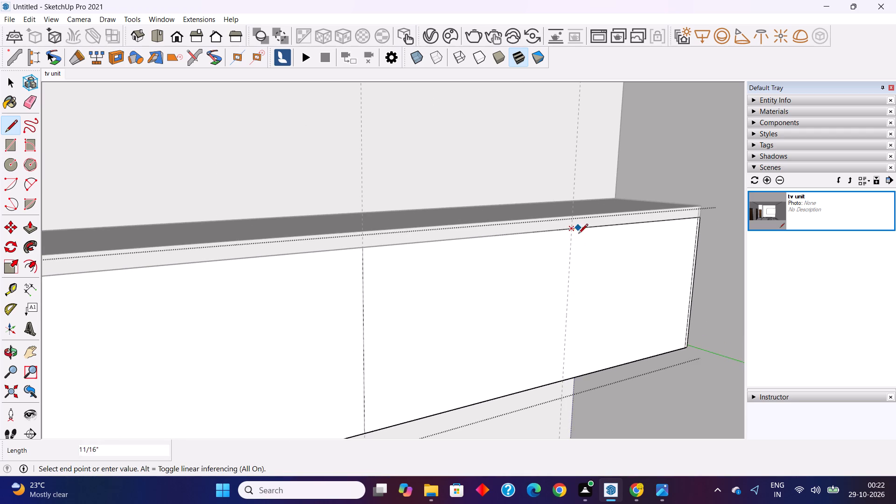
{"action": "left_click", "coordinate": [565, 379]}
{"action": "scroll", "coordinate": [587, 342], "scroll_direction": "down", "scroll_amount": 2}
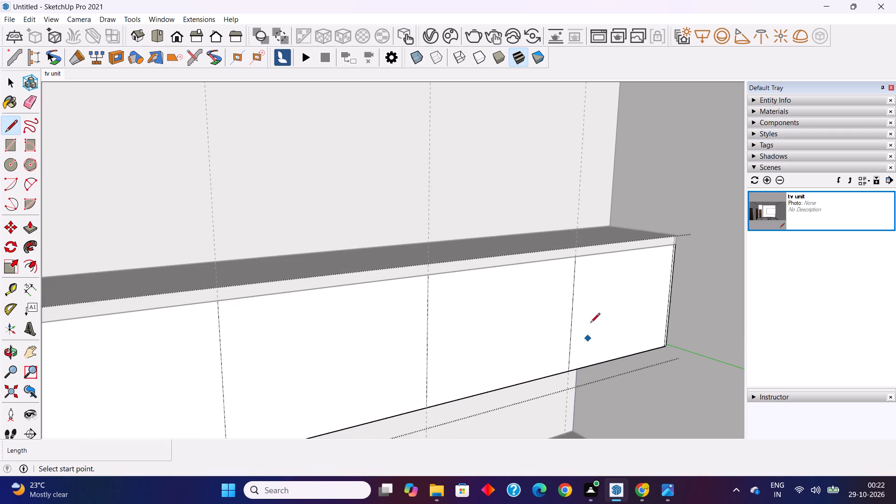
{"action": "scroll", "coordinate": [590, 323], "scroll_direction": "down", "scroll_amount": 7}
{"action": "key", "text": "space"}
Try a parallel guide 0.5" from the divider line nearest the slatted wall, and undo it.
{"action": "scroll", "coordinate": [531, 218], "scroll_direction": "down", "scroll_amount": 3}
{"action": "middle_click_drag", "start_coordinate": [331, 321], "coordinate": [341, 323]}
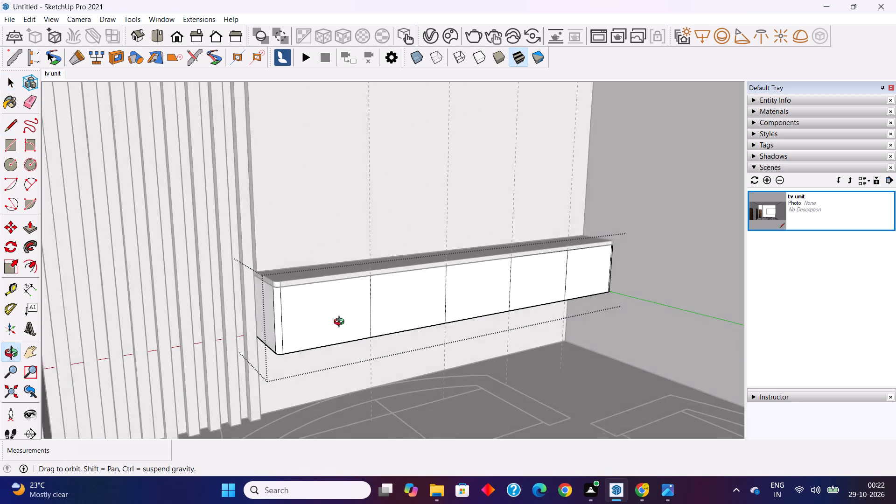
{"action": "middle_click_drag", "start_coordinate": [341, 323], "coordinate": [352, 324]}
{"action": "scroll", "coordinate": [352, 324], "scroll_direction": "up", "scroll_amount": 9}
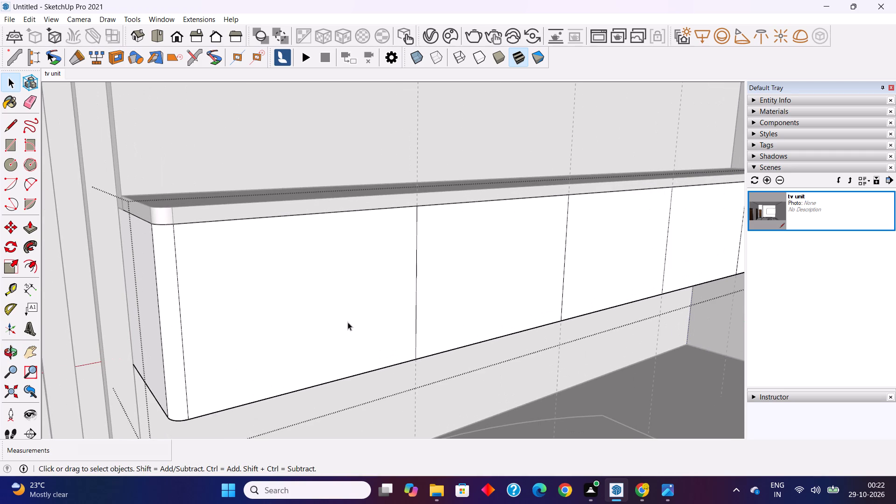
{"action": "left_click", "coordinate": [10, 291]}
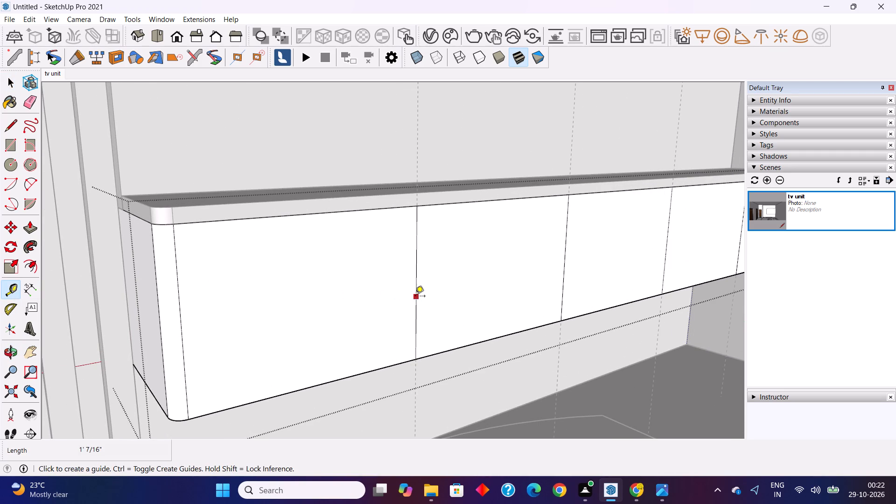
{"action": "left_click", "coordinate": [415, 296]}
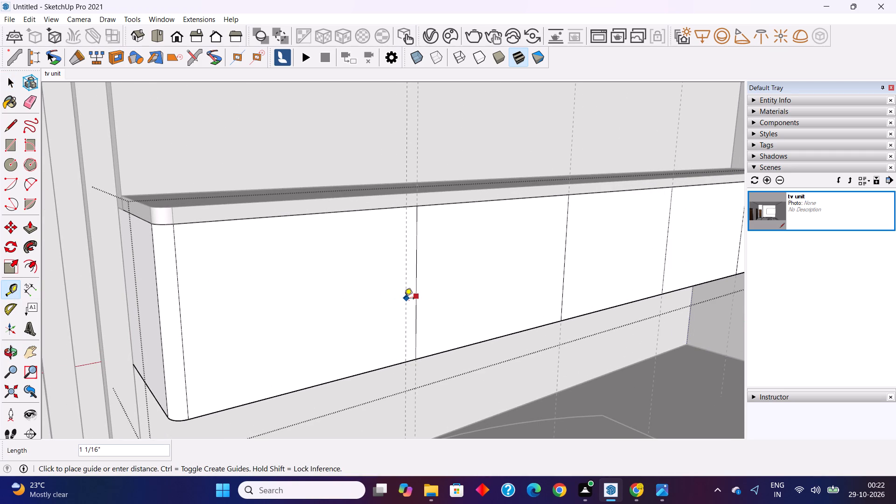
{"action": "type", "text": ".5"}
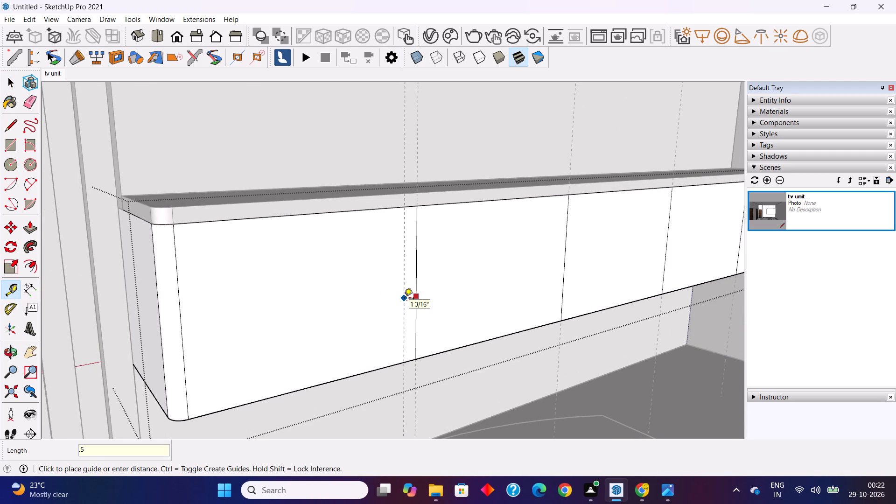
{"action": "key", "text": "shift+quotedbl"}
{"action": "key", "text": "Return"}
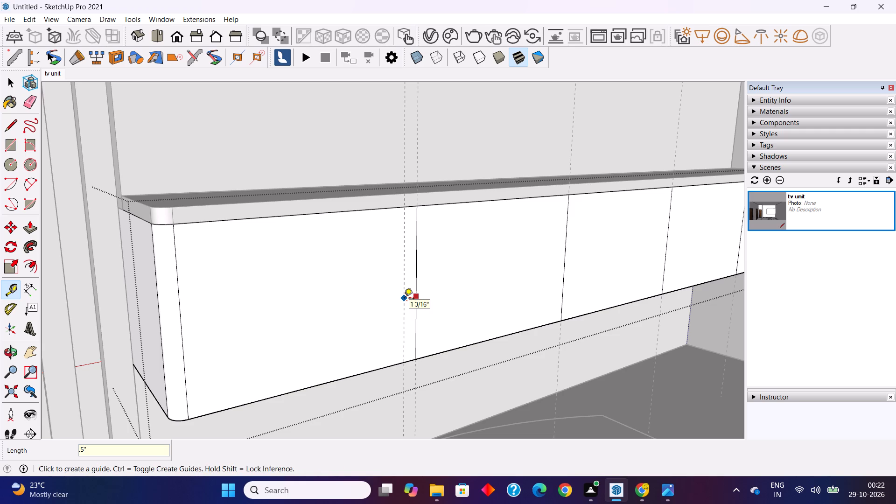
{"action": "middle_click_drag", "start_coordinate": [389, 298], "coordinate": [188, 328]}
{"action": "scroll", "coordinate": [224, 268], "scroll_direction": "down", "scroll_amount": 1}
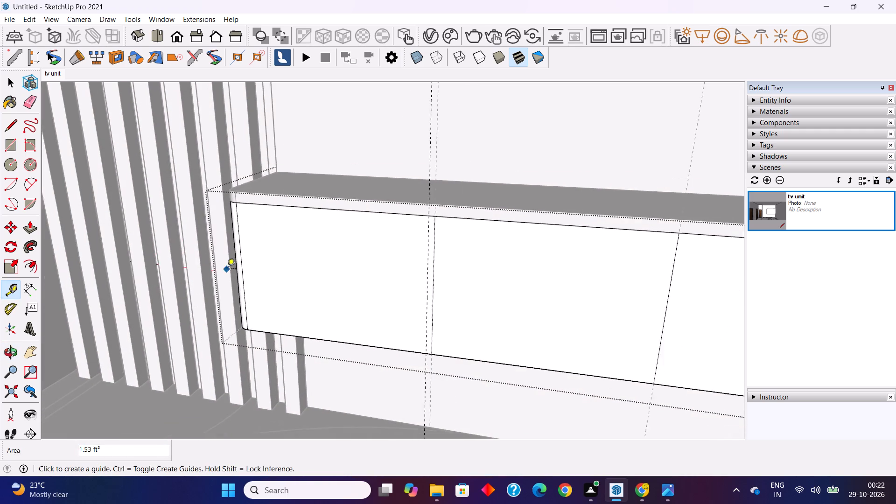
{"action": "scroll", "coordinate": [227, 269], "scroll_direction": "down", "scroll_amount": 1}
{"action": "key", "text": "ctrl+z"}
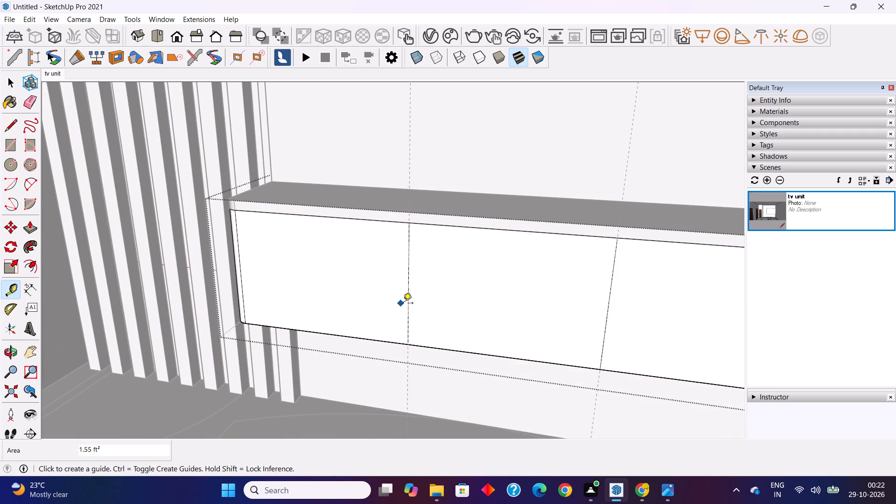
Place parallel guides 0.25" on each side of the divider line nearest the slatted wall.
{"action": "scroll", "coordinate": [403, 304], "scroll_direction": "up", "scroll_amount": 2}
{"action": "left_click", "coordinate": [407, 294]}
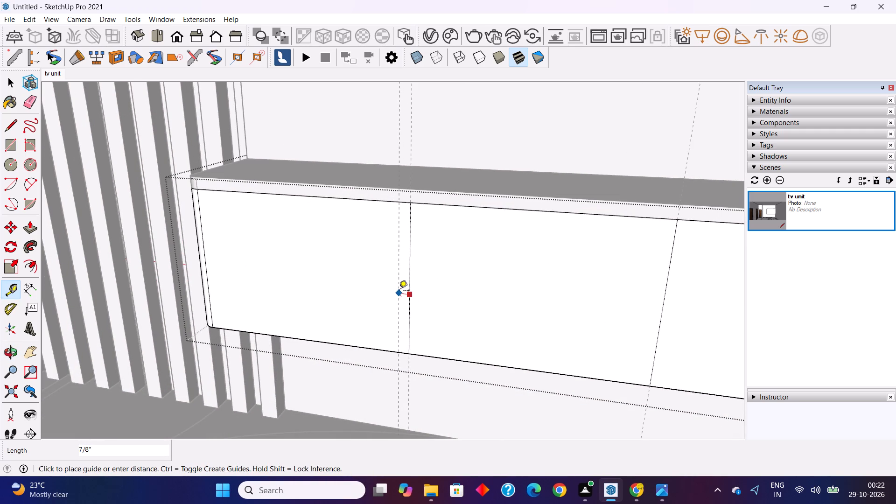
{"action": "type", "text": ".25\""}
{"action": "key", "text": "Return"}
{"action": "scroll", "coordinate": [421, 259], "scroll_direction": "up", "scroll_amount": 3}
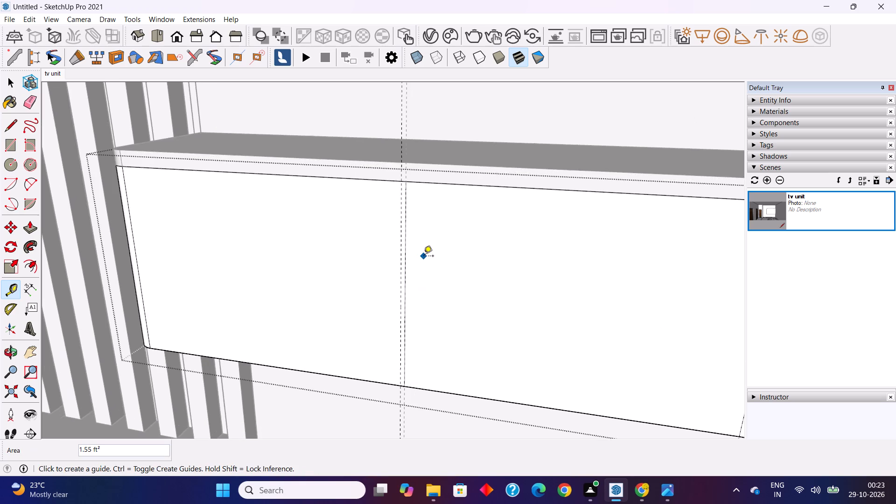
{"action": "scroll", "coordinate": [415, 253], "scroll_direction": "up", "scroll_amount": 5}
{"action": "left_click", "coordinate": [406, 247]}
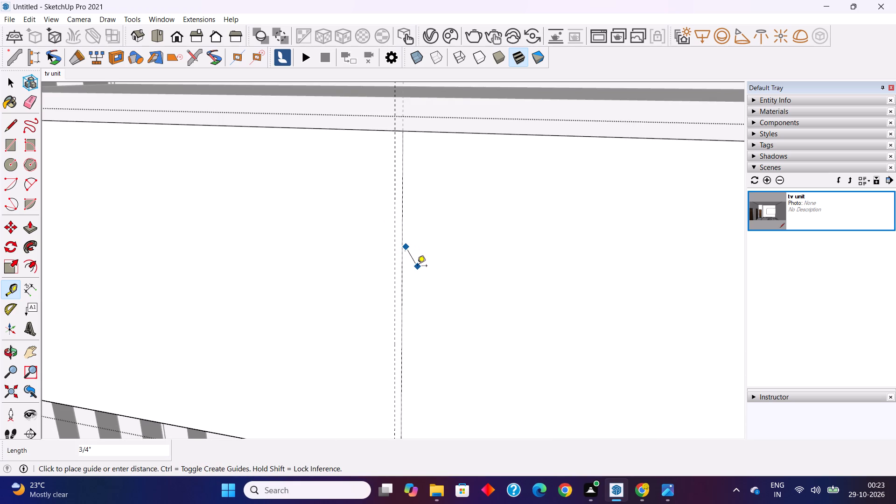
{"action": "key", "text": "Escape"}
{"action": "left_click", "coordinate": [403, 278]}
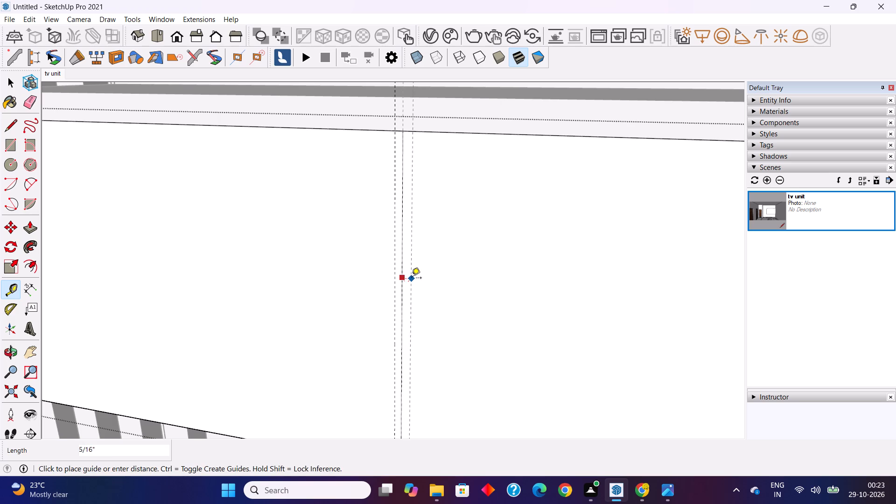
{"action": "type", "text": ".25\""}
{"action": "key", "text": "Return"}
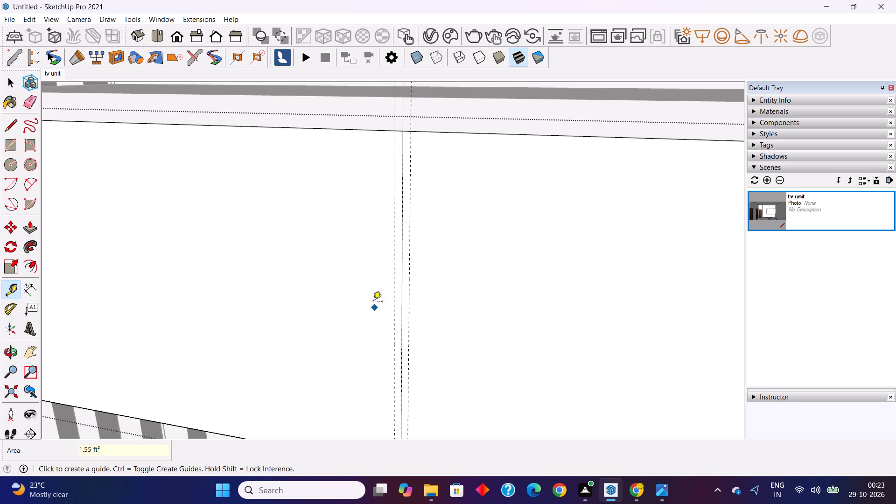
Place parallel guides 0.25" on each side of the second divider line from the slatted wall.
{"action": "scroll", "coordinate": [263, 194], "scroll_direction": "down", "scroll_amount": 3}
{"action": "scroll", "coordinate": [214, 197], "scroll_direction": "down", "scroll_amount": 9}
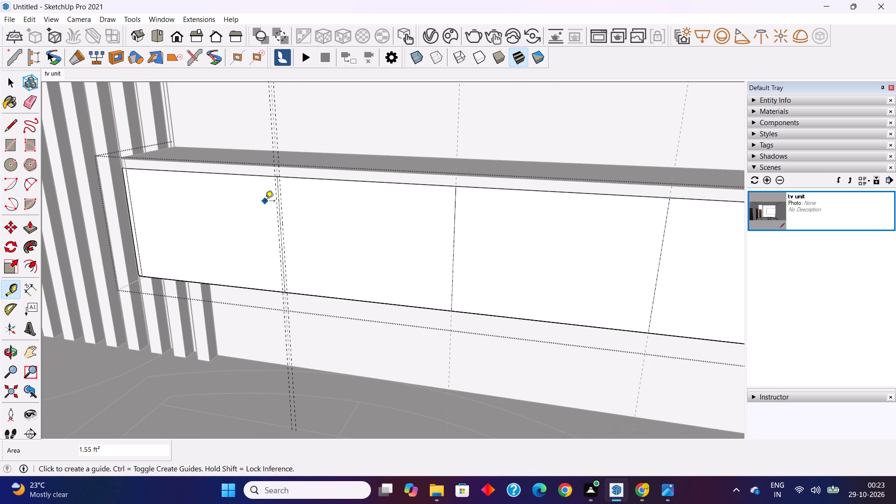
{"action": "left_click", "coordinate": [453, 251]}
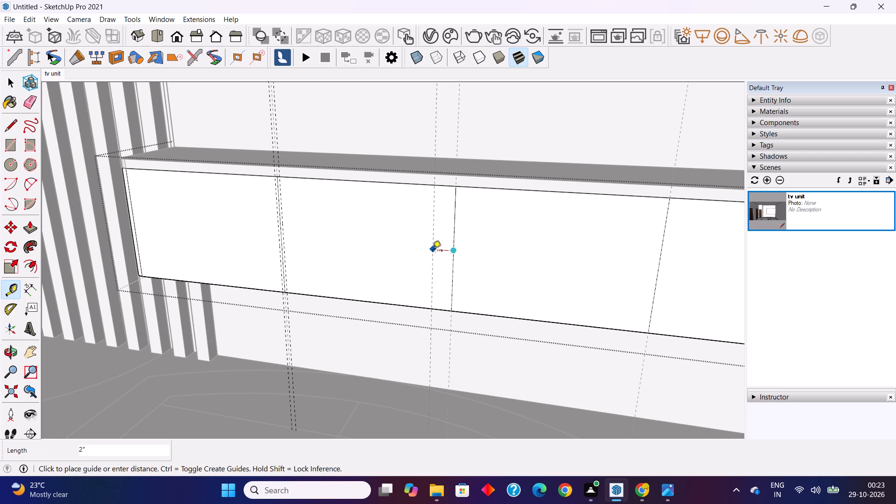
{"action": "type", "text": ".25\""}
{"action": "key", "text": "Return"}
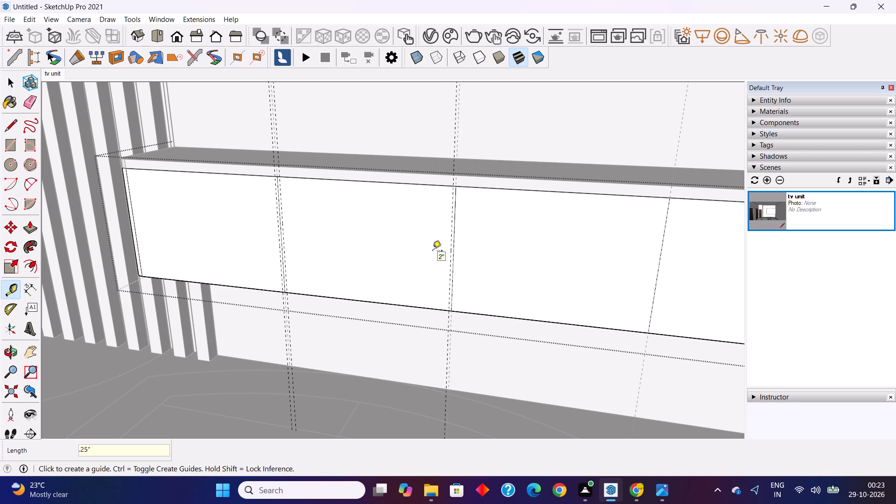
{"action": "scroll", "coordinate": [455, 279], "scroll_direction": "up", "scroll_amount": 5}
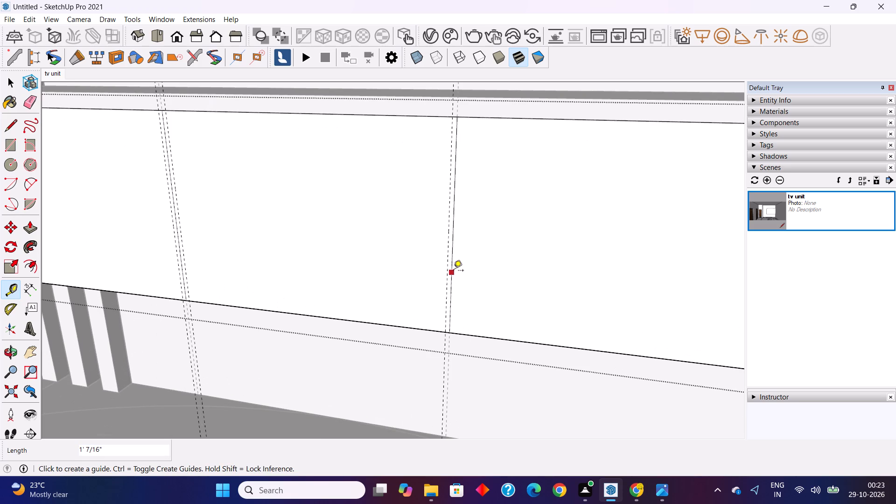
{"action": "left_click", "coordinate": [454, 271]}
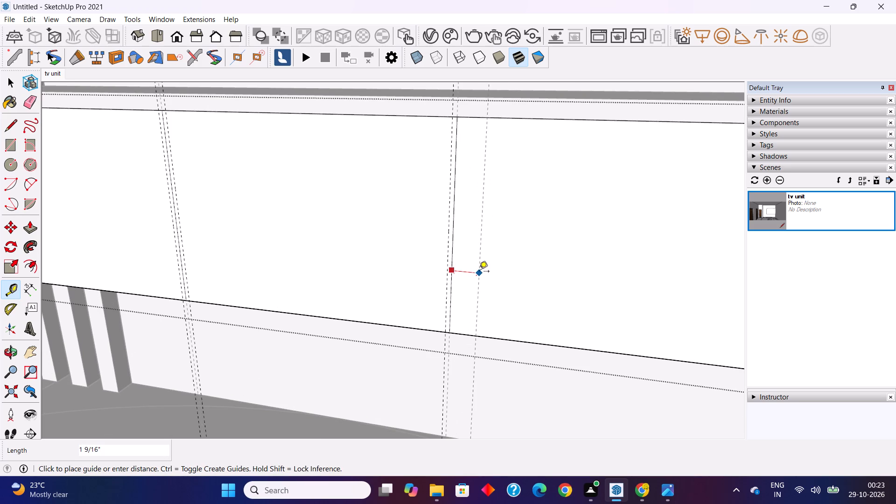
{"action": "type", "text": ".25"}
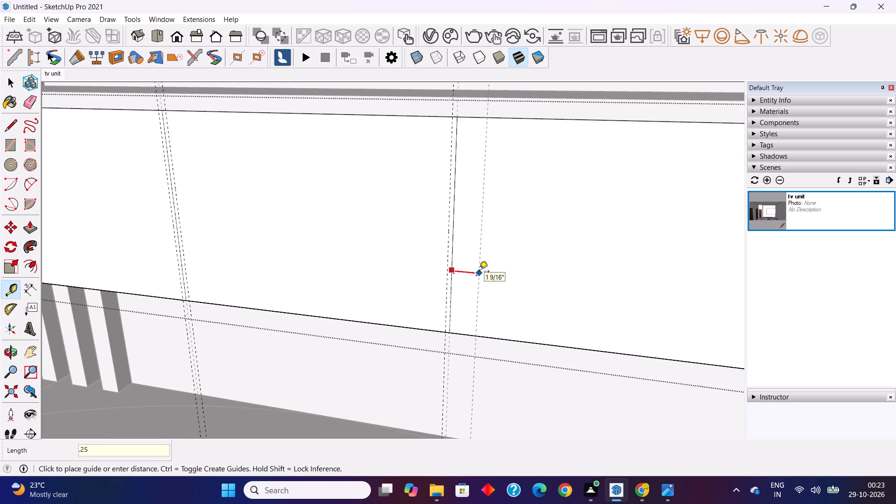
{"action": "key", "text": "shift+quotedbl"}
{"action": "key", "text": "Return"}
Place parallel guides 0.25" on each side of the third divider line from the slatted wall.
{"action": "scroll", "coordinate": [167, 285], "scroll_direction": "down", "scroll_amount": 9}
{"action": "scroll", "coordinate": [426, 240], "scroll_direction": "up", "scroll_amount": 6}
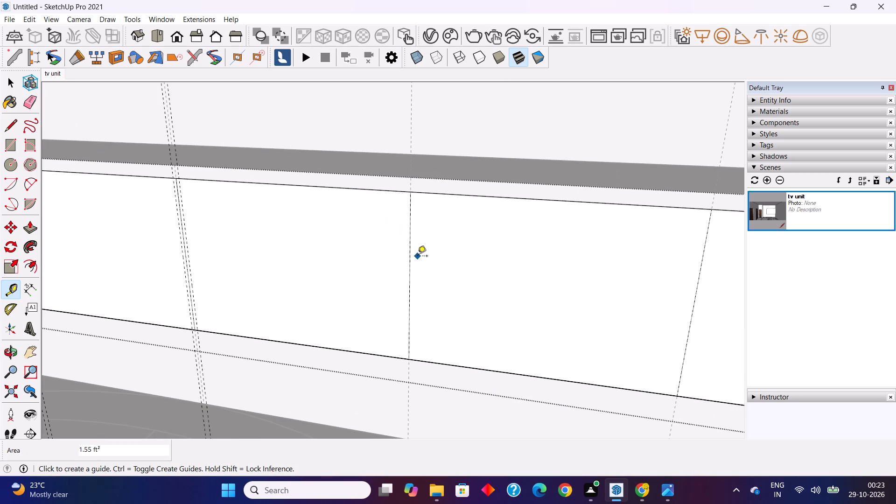
{"action": "left_click", "coordinate": [413, 257]}
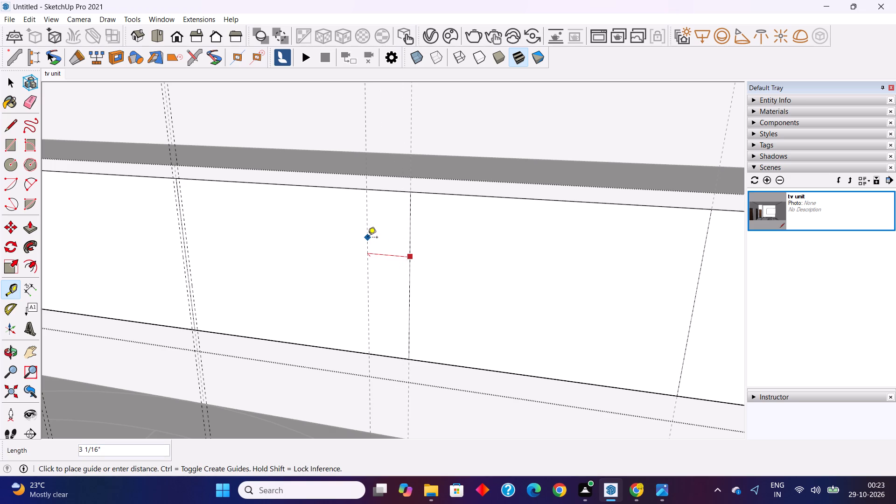
{"action": "type", "text": ".25\""}
{"action": "key", "text": "Return"}
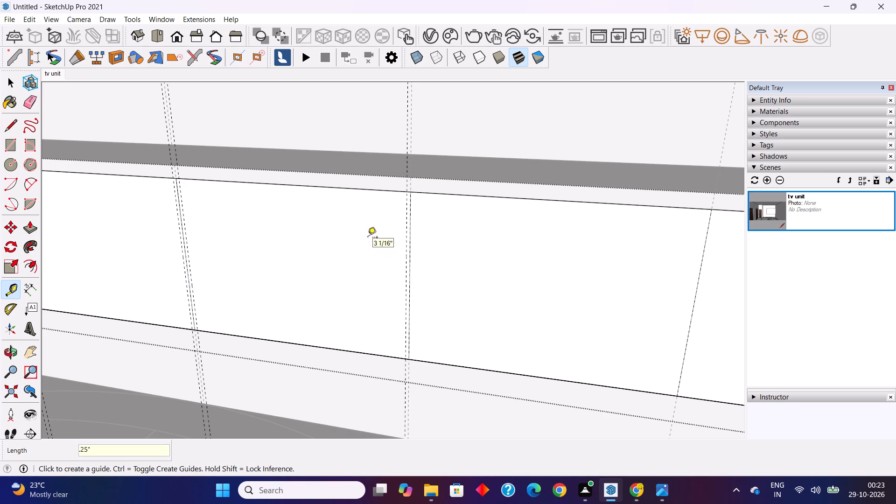
{"action": "left_click", "coordinate": [408, 266]}
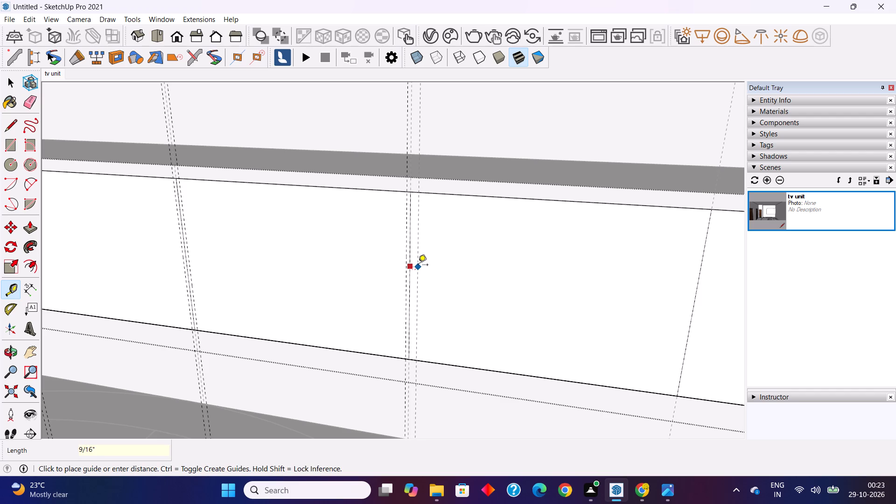
{"action": "type", "text": ".25\""}
{"action": "key", "text": "Return"}
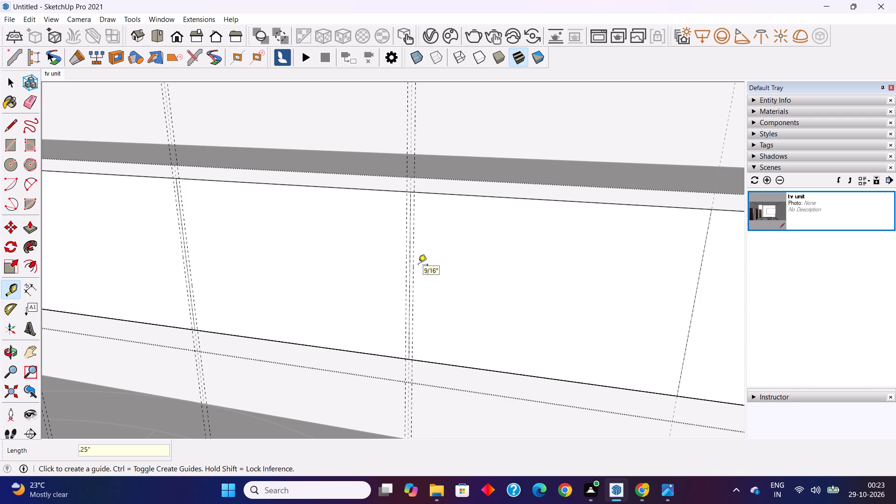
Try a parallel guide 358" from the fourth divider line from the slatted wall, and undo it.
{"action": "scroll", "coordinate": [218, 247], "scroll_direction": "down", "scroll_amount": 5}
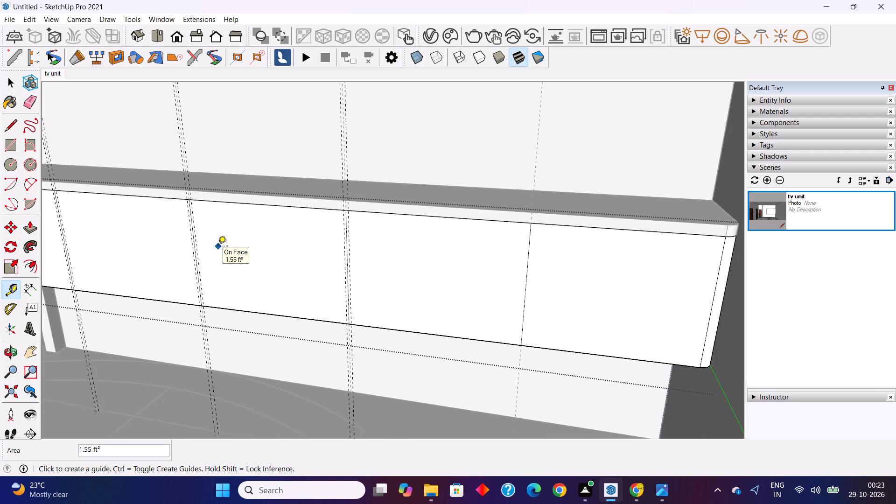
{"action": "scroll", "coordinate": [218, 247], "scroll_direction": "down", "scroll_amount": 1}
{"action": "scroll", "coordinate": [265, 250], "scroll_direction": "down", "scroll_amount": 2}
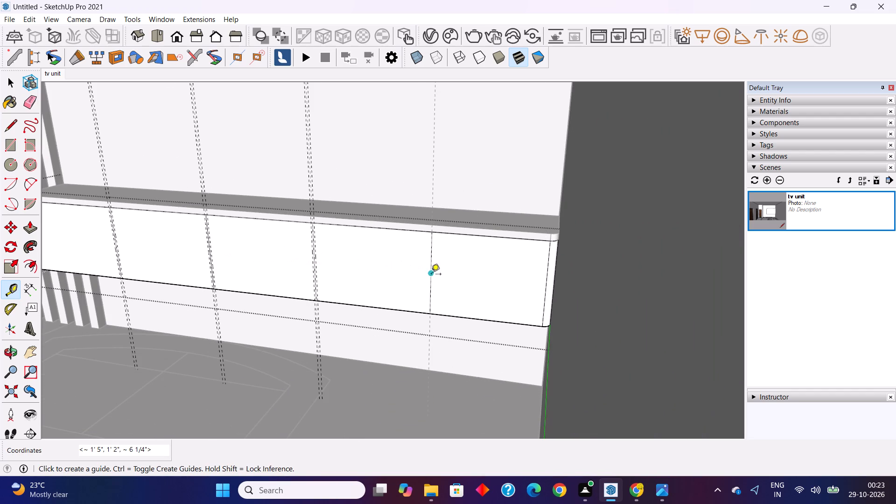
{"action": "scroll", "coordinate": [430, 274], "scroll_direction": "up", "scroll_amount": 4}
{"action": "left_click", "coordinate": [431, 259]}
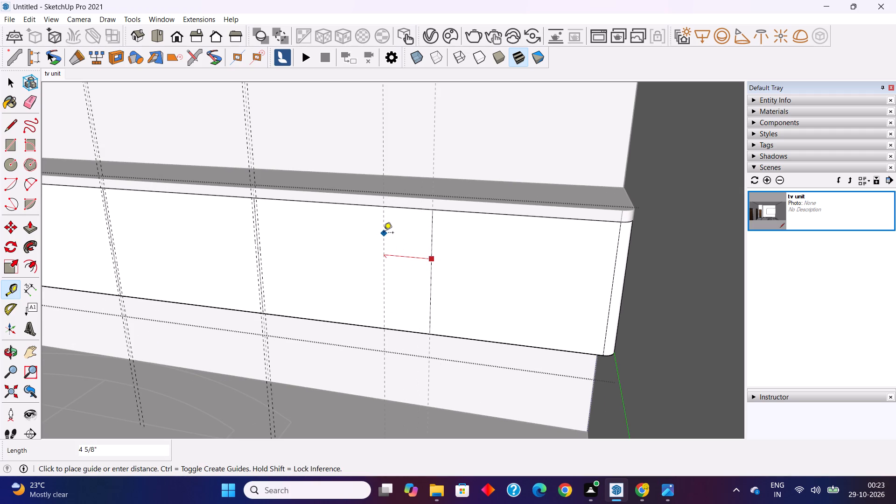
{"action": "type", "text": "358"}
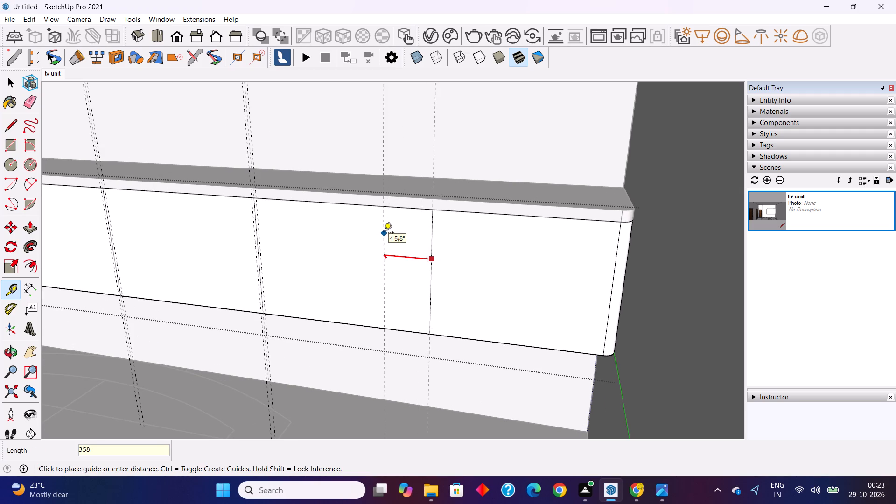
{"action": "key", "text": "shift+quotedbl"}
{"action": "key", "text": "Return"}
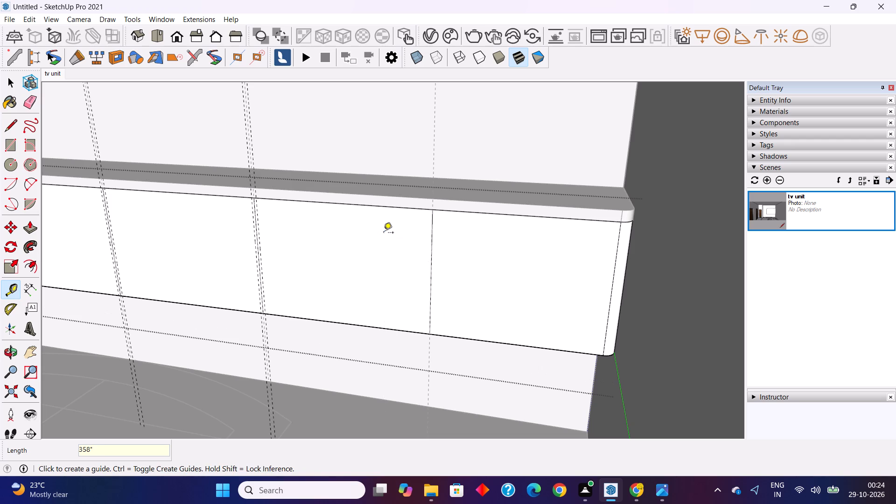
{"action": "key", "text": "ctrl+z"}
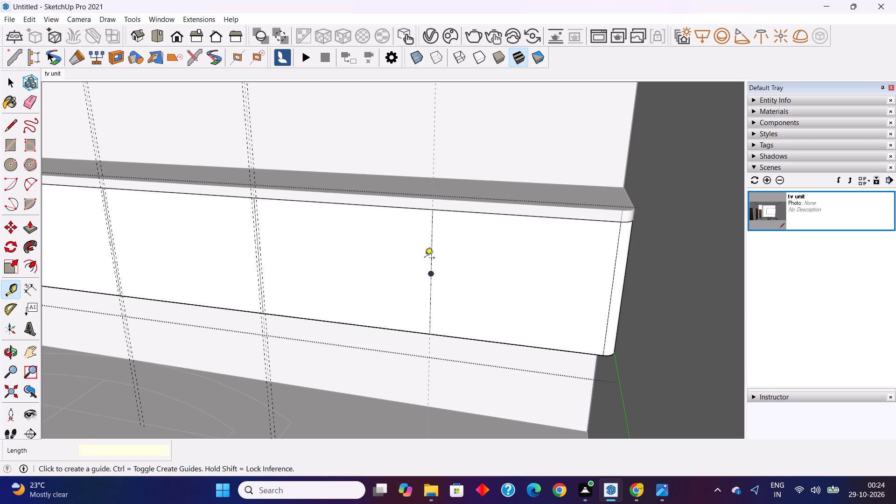
Place a parallel guide 0.25" from the fourth divider line, on the side facing the slatted wall.
{"action": "left_click", "coordinate": [432, 260]}
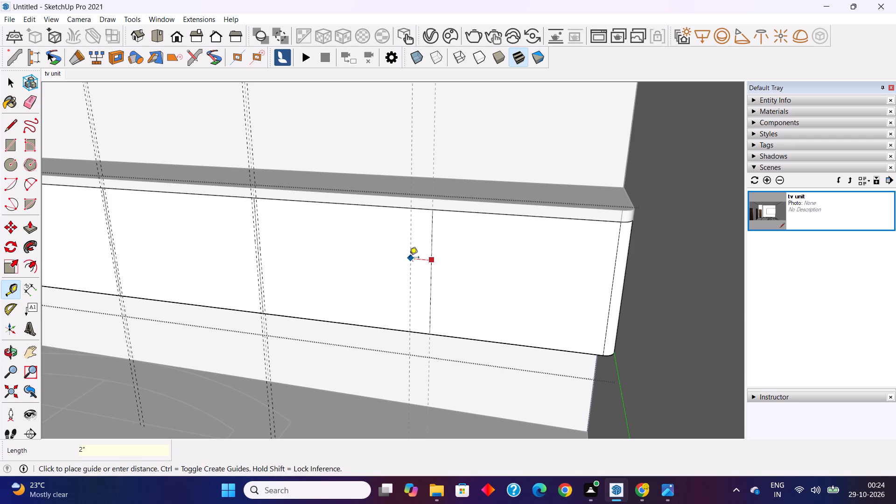
{"action": "type", "text": ".25"}
{"action": "key", "text": "shift+quotedbl"}
{"action": "key", "text": "Return"}
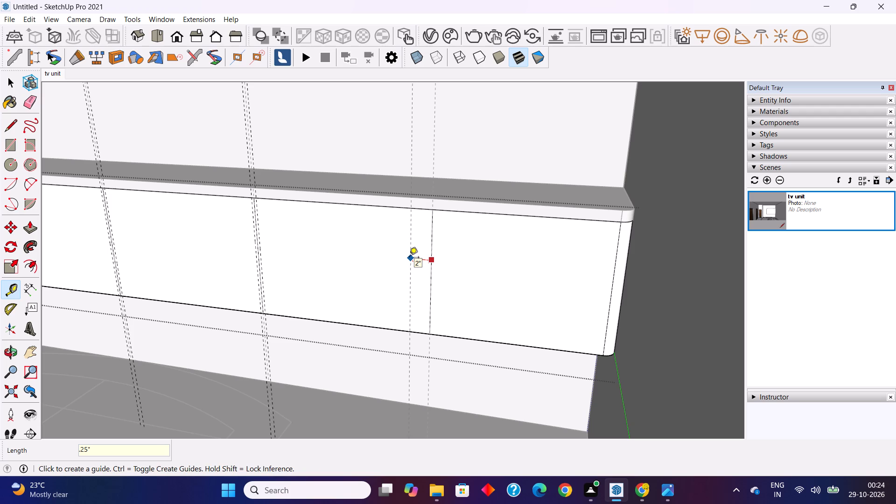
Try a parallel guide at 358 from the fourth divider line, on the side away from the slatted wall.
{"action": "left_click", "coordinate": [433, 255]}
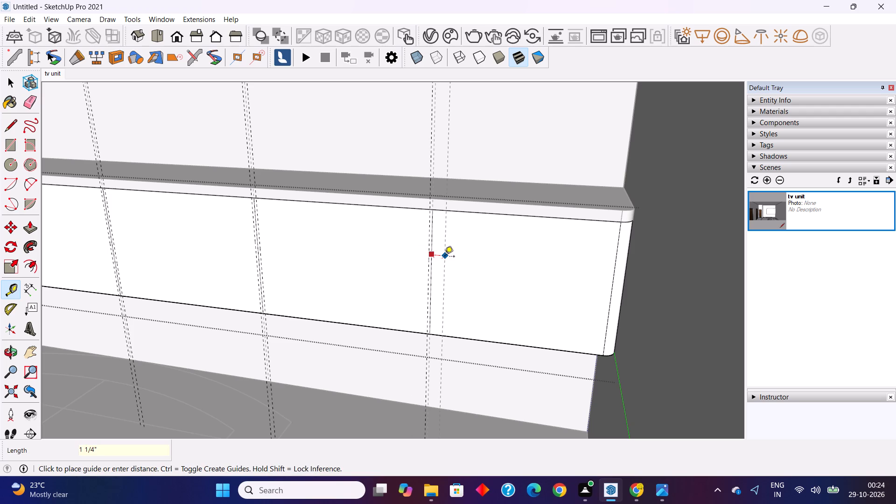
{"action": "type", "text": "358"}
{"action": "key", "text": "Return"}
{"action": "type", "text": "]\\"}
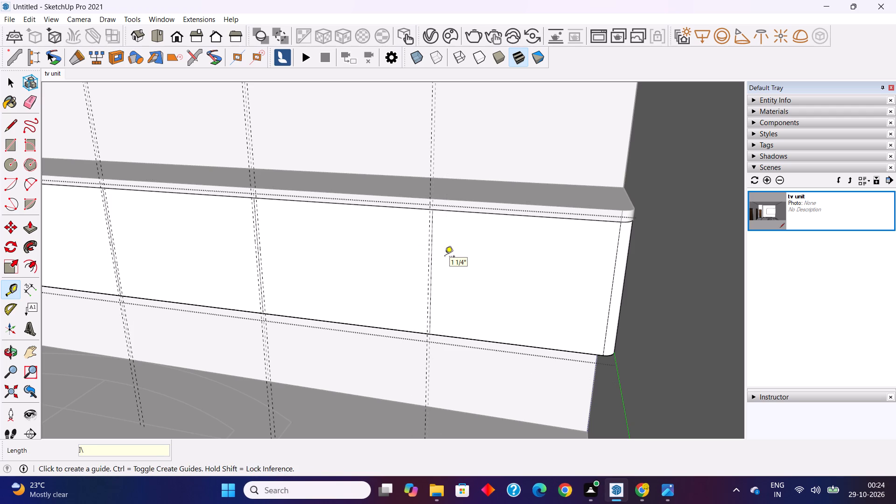
Place a parallel guide 0.25" from the fourth divider line, on the side away from the slatted wall.
{"action": "left_click", "coordinate": [432, 288]}
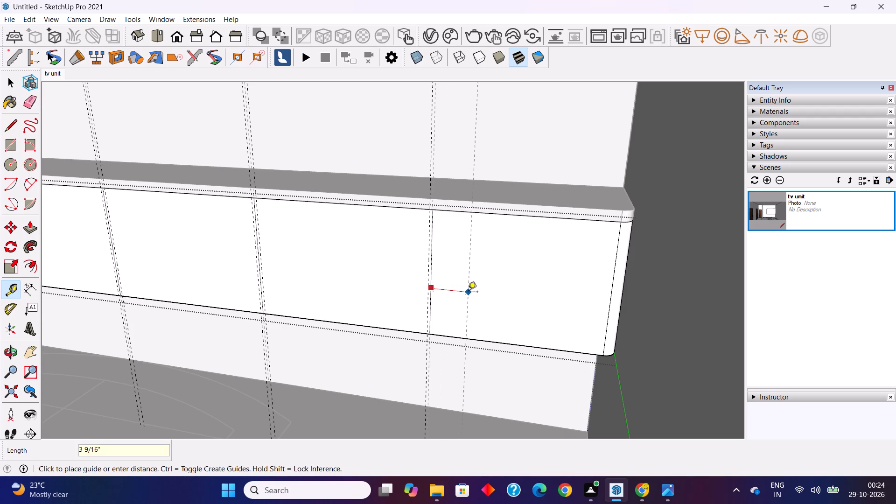
{"action": "type", "text": ".25"}
{"action": "key", "text": "shift+quotedbl"}
{"action": "key", "text": "Return"}
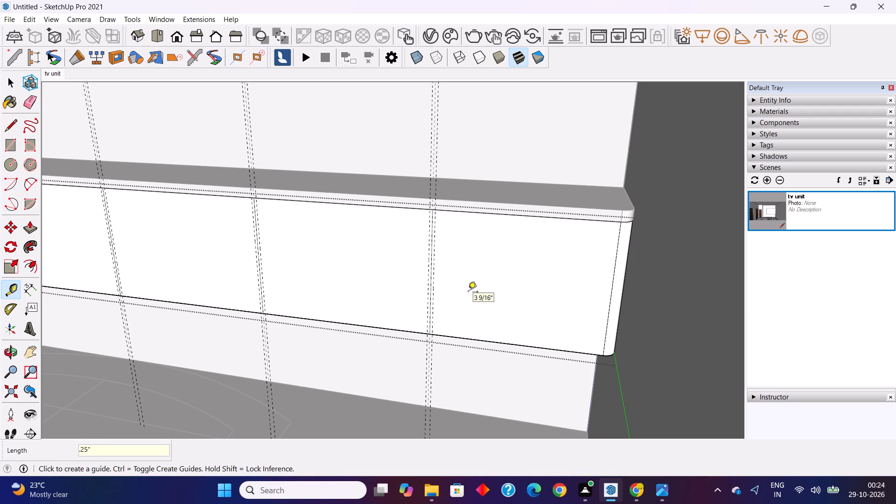
Delete the divider line nearest the slatted wall from between its two guides on the cabinet front.
{"action": "key", "text": "space"}
{"action": "scroll", "coordinate": [477, 274], "scroll_direction": "down", "scroll_amount": 2}
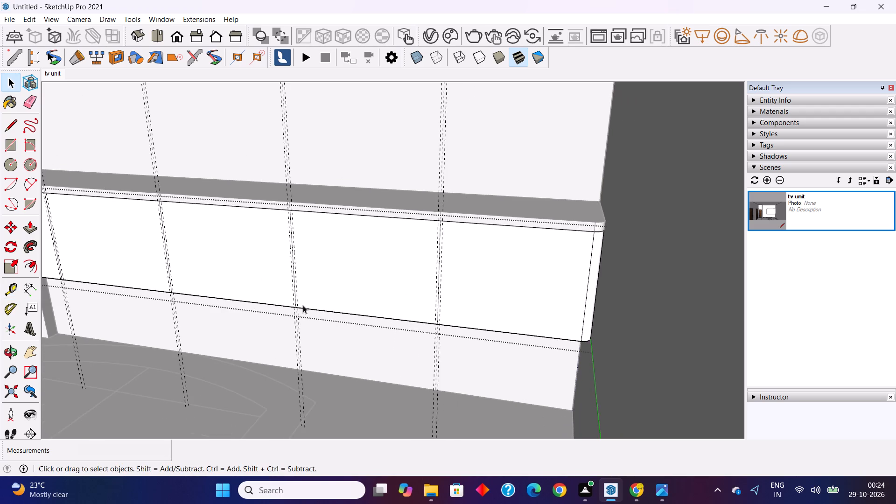
{"action": "middle_click_drag", "start_coordinate": [284, 292], "coordinate": [459, 258]}
{"action": "scroll", "coordinate": [455, 254], "scroll_direction": "down", "scroll_amount": 5}
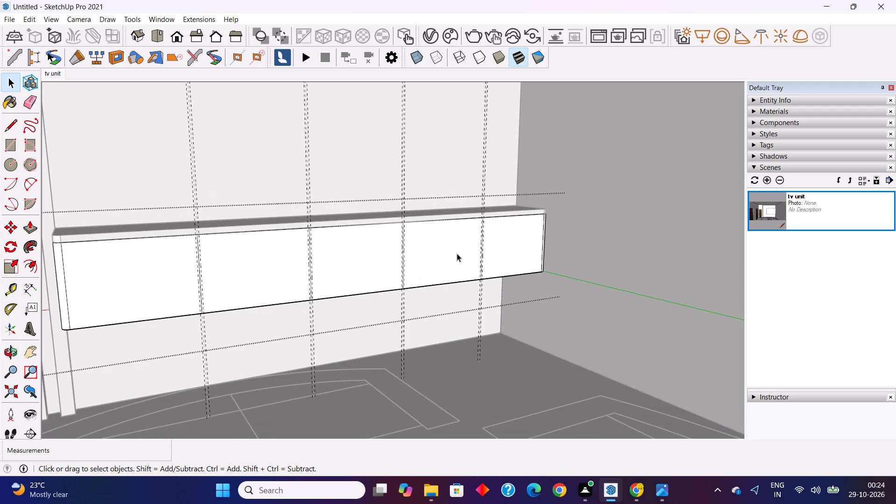
{"action": "scroll", "coordinate": [457, 253], "scroll_direction": "down", "scroll_amount": 1}
{"action": "scroll", "coordinate": [219, 266], "scroll_direction": "up", "scroll_amount": 9}
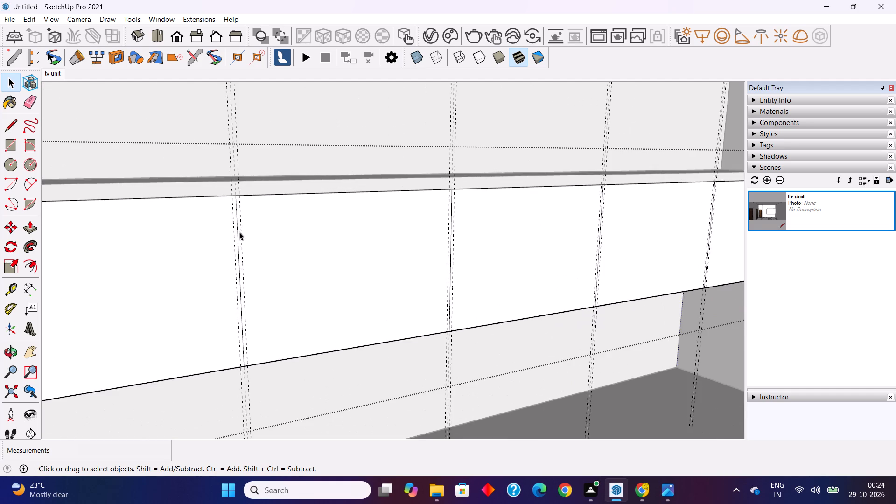
{"action": "scroll", "coordinate": [240, 232], "scroll_direction": "up", "scroll_amount": 5}
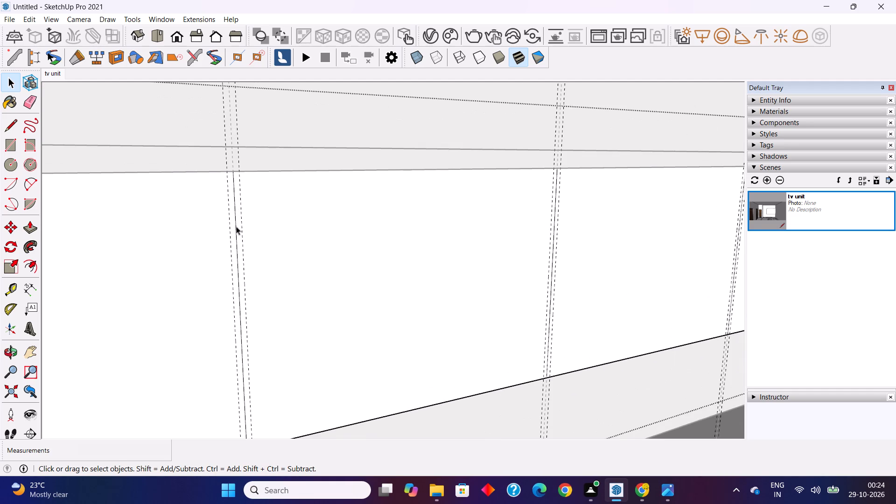
{"action": "left_click", "coordinate": [235, 226]}
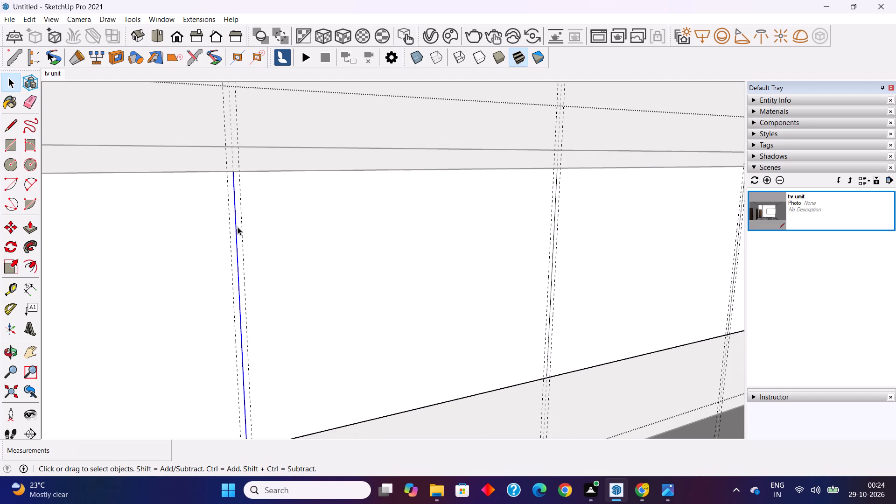
{"action": "key", "text": "Delete"}
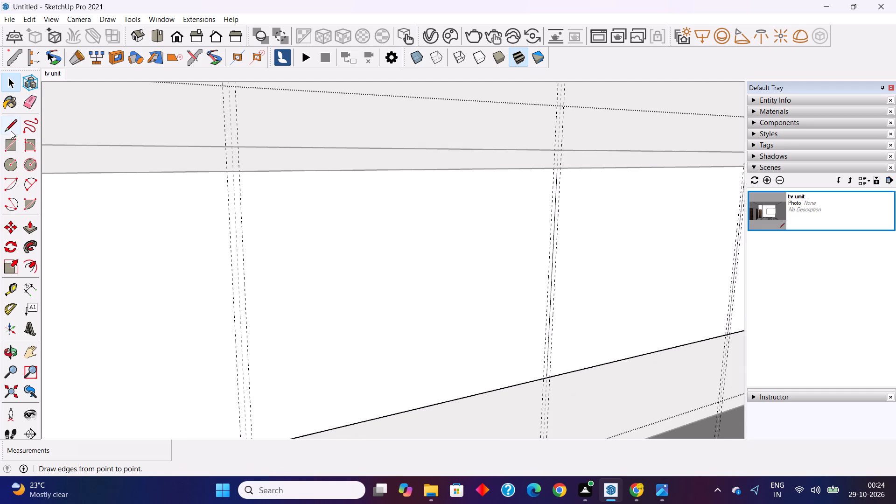
Draw two full-height lines on the cabinet front along the pair of guides nearest the slatted wall.
{"action": "left_click", "coordinate": [11, 127]}
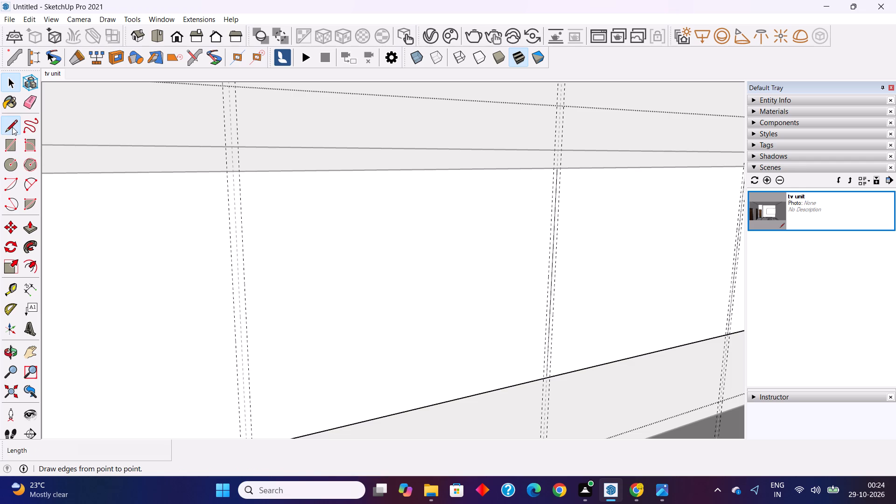
{"action": "scroll", "coordinate": [285, 116], "scroll_direction": "down", "scroll_amount": 3}
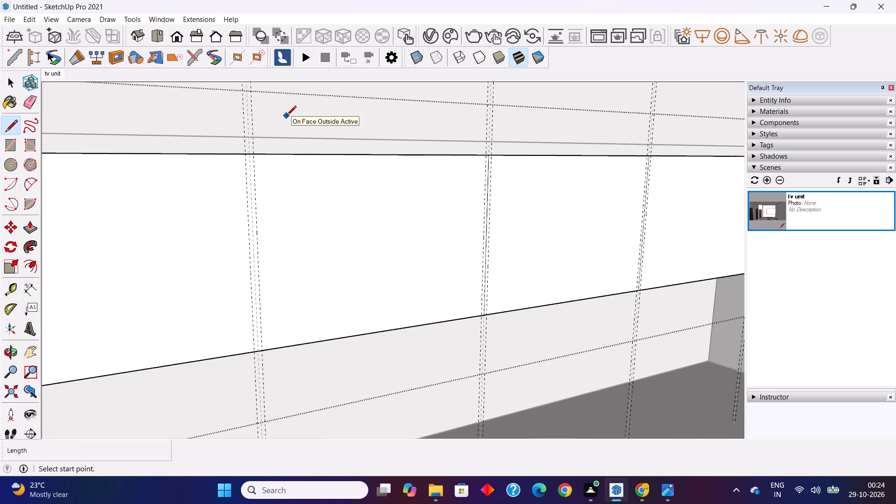
{"action": "left_click", "coordinate": [246, 157]}
{"action": "left_click", "coordinate": [256, 349]}
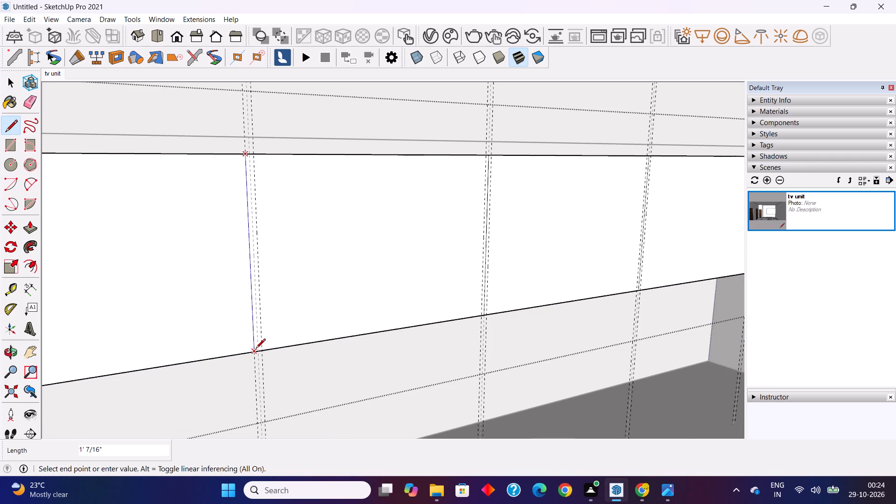
{"action": "left_click", "coordinate": [255, 156]}
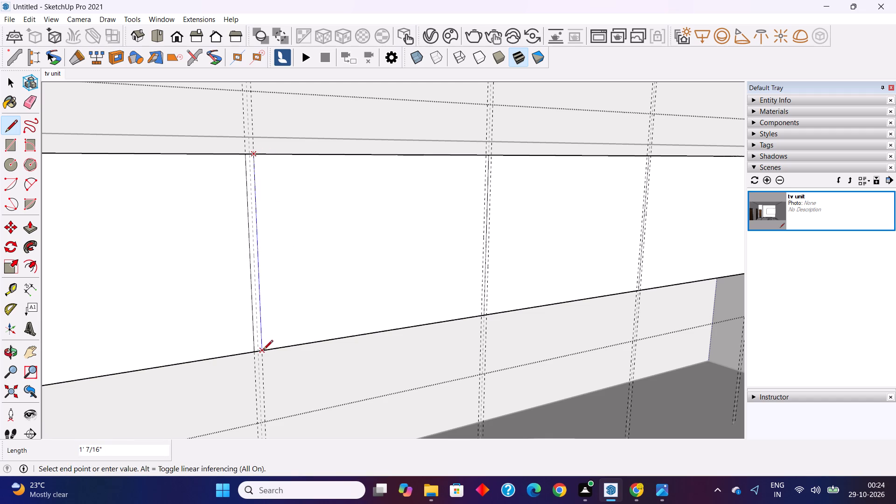
{"action": "left_click", "coordinate": [263, 351]}
Draw two full-height lines on the cabinet front along the guides on each side of the fourth divider line.
{"action": "scroll", "coordinate": [220, 252], "scroll_direction": "down", "scroll_amount": 2}
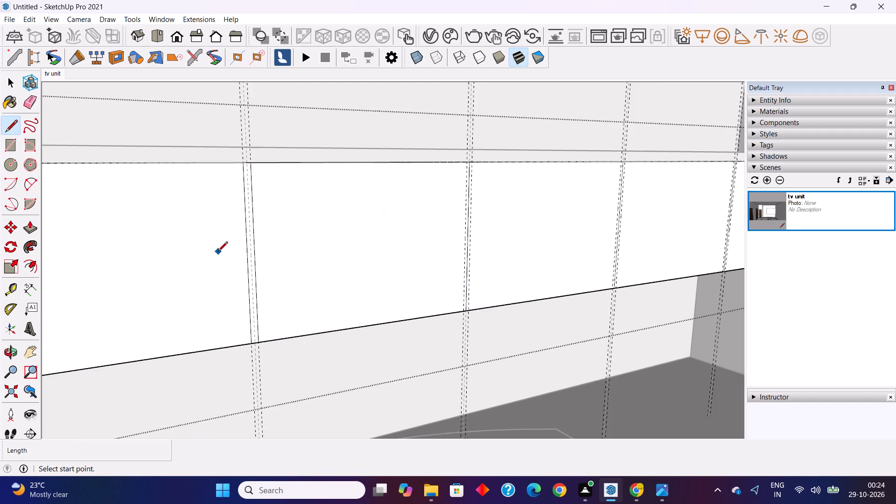
{"action": "scroll", "coordinate": [218, 252], "scroll_direction": "down", "scroll_amount": 5}
{"action": "scroll", "coordinate": [621, 190], "scroll_direction": "up", "scroll_amount": 9}
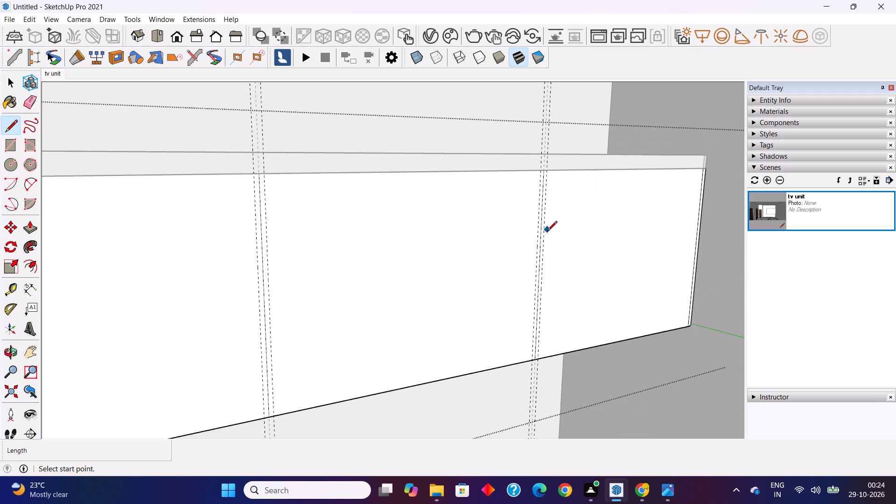
{"action": "middle_click_drag", "start_coordinate": [546, 242], "coordinate": [483, 263]}
{"action": "scroll", "coordinate": [468, 220], "scroll_direction": "up", "scroll_amount": 4}
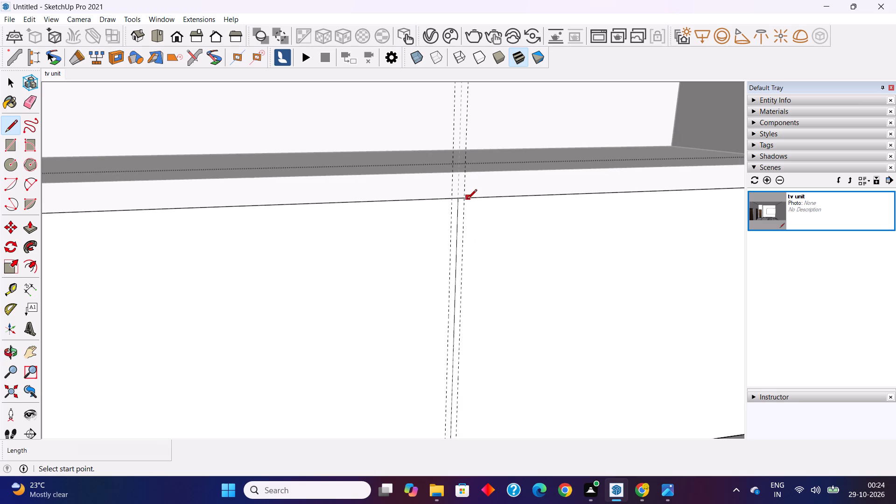
{"action": "left_click", "coordinate": [466, 199]}
{"action": "scroll", "coordinate": [466, 199], "scroll_direction": "down", "scroll_amount": 5}
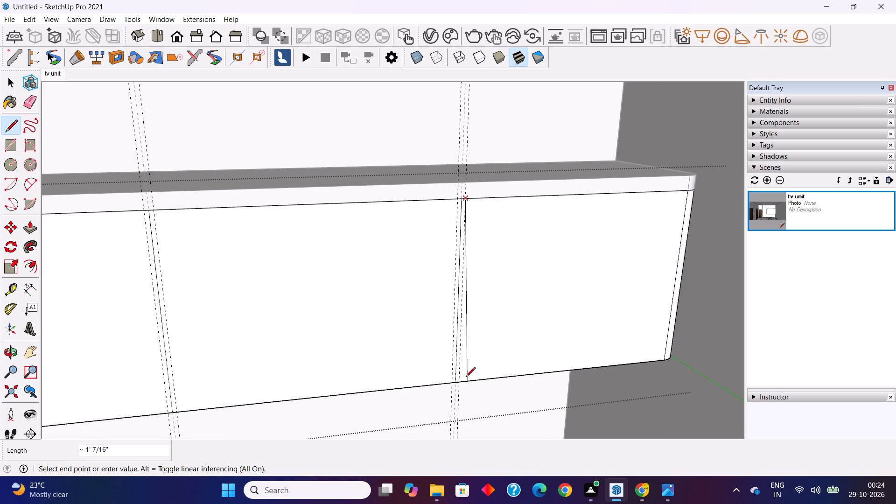
{"action": "left_click", "coordinate": [462, 381]}
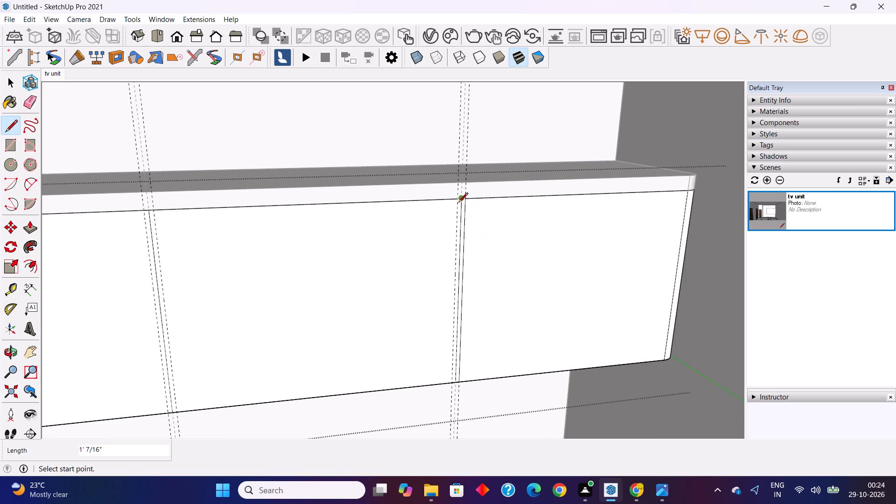
{"action": "scroll", "coordinate": [459, 201], "scroll_direction": "up", "scroll_amount": 5}
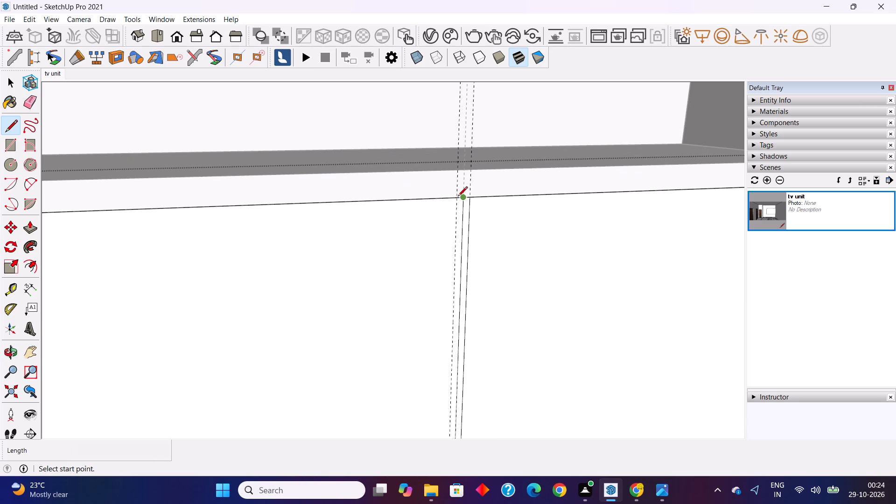
{"action": "left_click", "coordinate": [455, 197]}
{"action": "scroll", "coordinate": [456, 197], "scroll_direction": "down", "scroll_amount": 6}
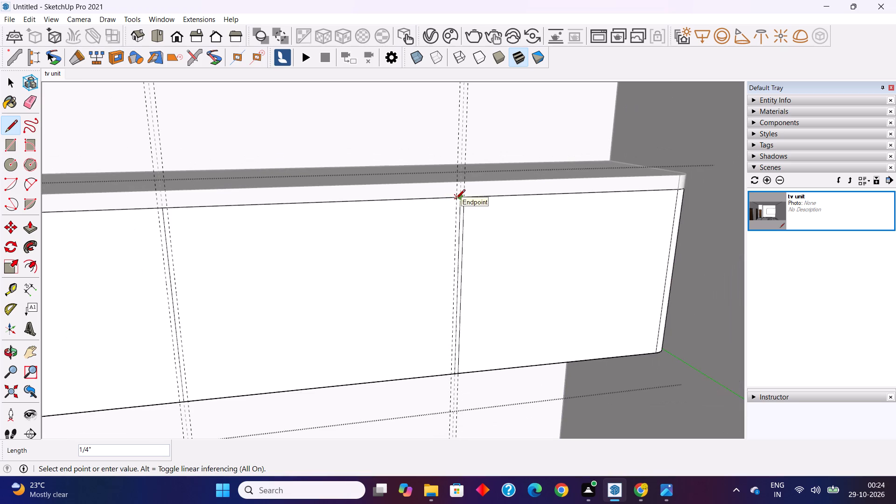
{"action": "left_click", "coordinate": [451, 372]}
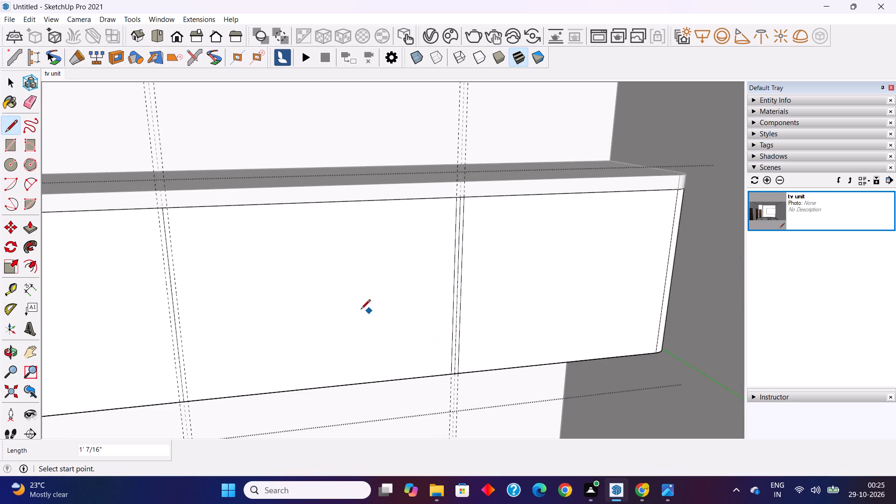
Draw a full-height line on the cabinet front along the third divider's guide on the side away from the slatted wall.
{"action": "scroll", "coordinate": [164, 209], "scroll_direction": "up", "scroll_amount": 3}
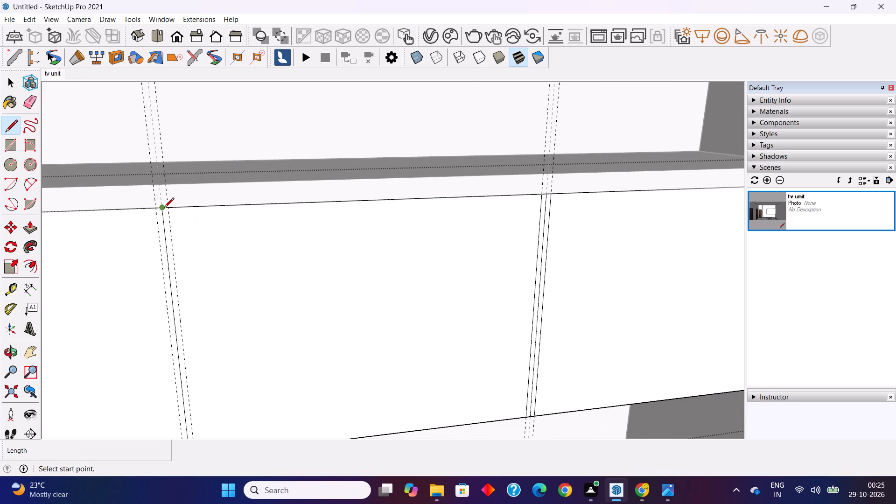
{"action": "left_click", "coordinate": [169, 208]}
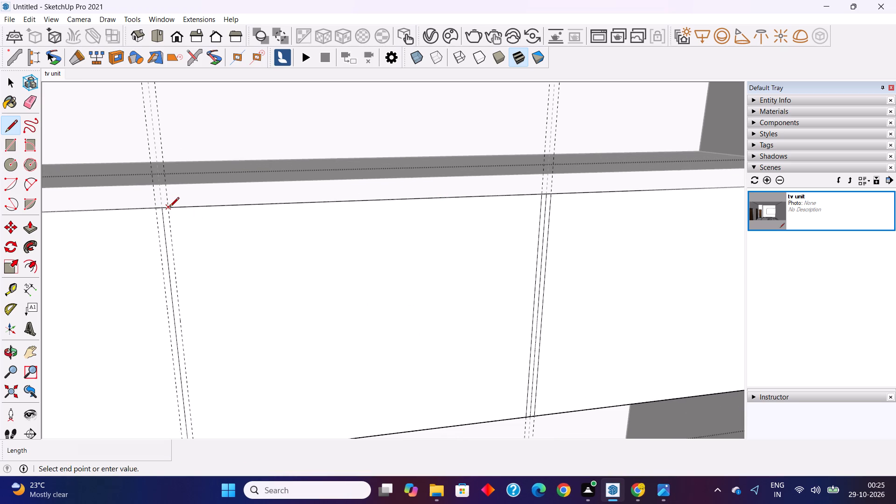
{"action": "scroll", "coordinate": [169, 208], "scroll_direction": "down", "scroll_amount": 7}
{"action": "scroll", "coordinate": [181, 339], "scroll_direction": "up", "scroll_amount": 3}
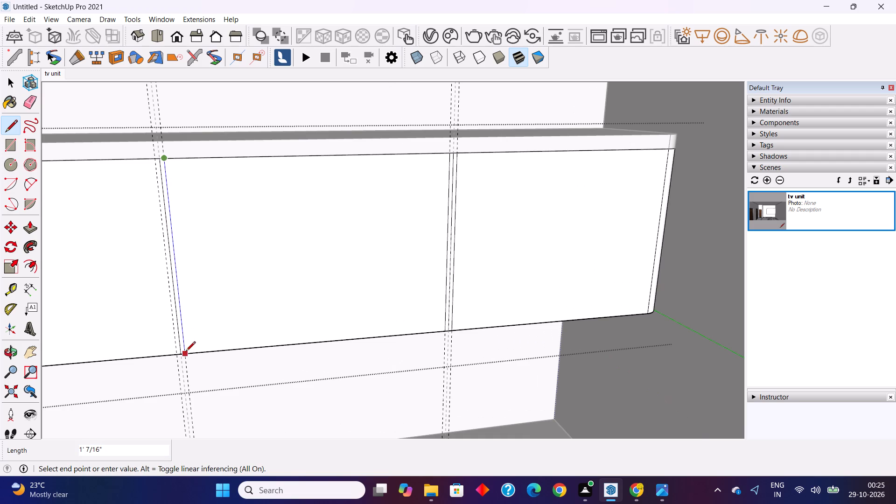
{"action": "left_click", "coordinate": [187, 354]}
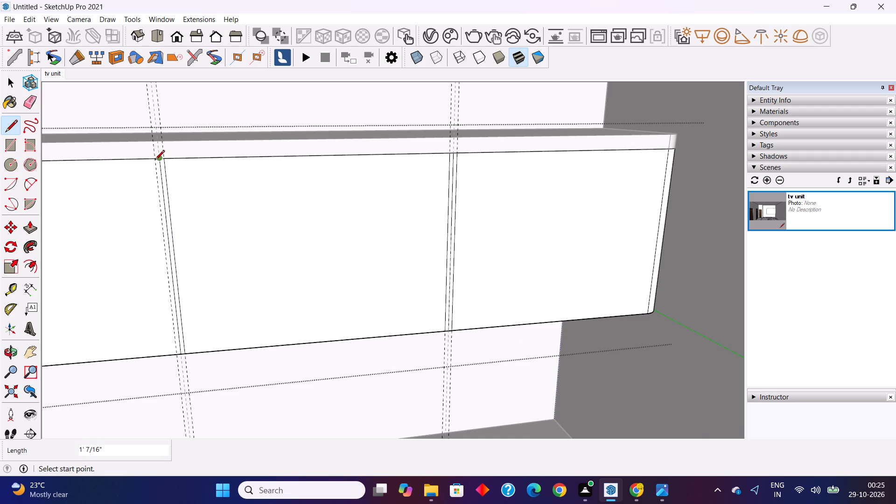
Draw a full-height line on the cabinet front along the second divider's guide on the side nearer the slatted wall.
{"action": "scroll", "coordinate": [371, 172], "scroll_direction": "down", "scroll_amount": 7}
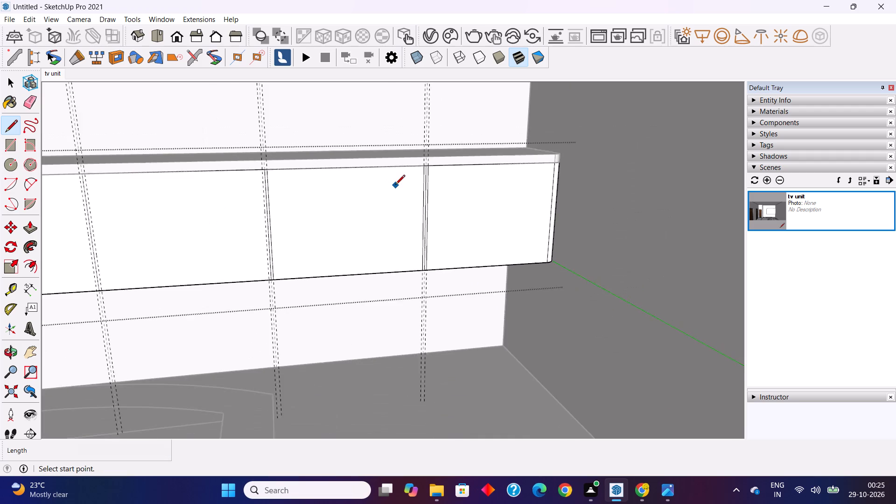
{"action": "scroll", "coordinate": [395, 185], "scroll_direction": "down", "scroll_amount": 4}
{"action": "scroll", "coordinate": [187, 194], "scroll_direction": "up", "scroll_amount": 3}
{"action": "scroll", "coordinate": [415, 215], "scroll_direction": "down", "scroll_amount": 3}
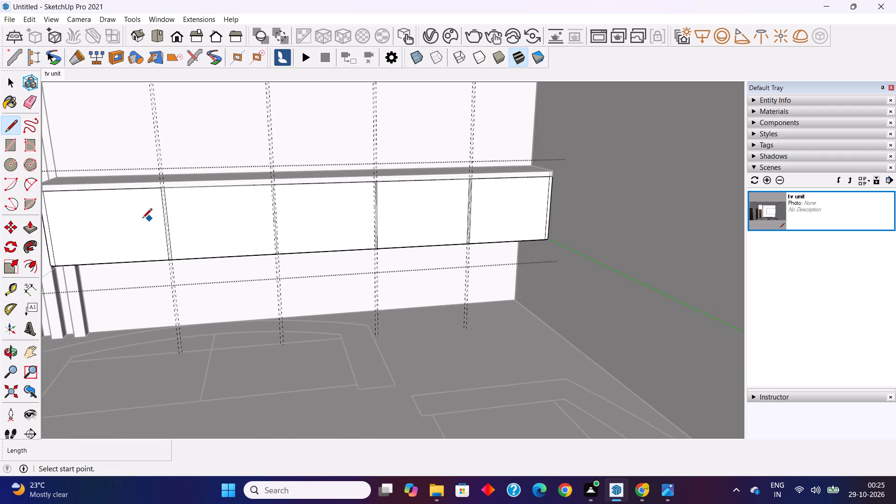
{"action": "middle_click_drag", "start_coordinate": [142, 219], "coordinate": [179, 186]}
{"action": "scroll", "coordinate": [254, 230], "scroll_direction": "down", "scroll_amount": 1}
{"action": "scroll", "coordinate": [279, 202], "scroll_direction": "up", "scroll_amount": 2}
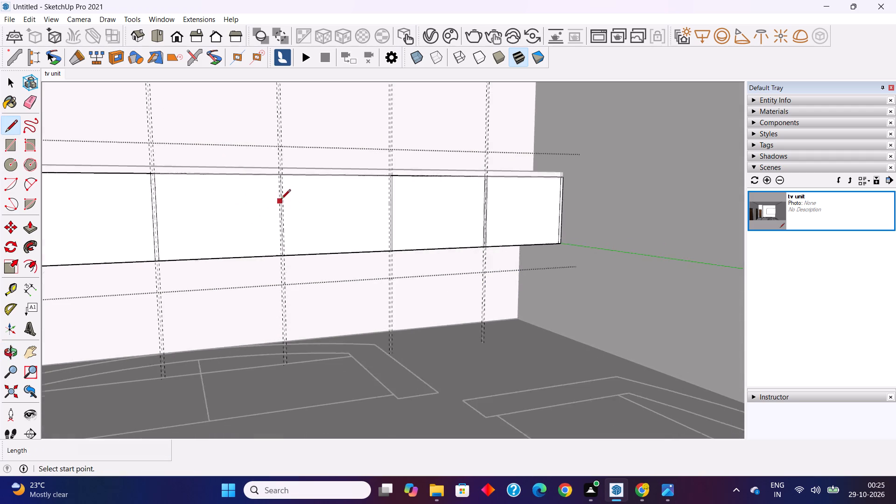
{"action": "scroll", "coordinate": [281, 200], "scroll_direction": "up", "scroll_amount": 15}
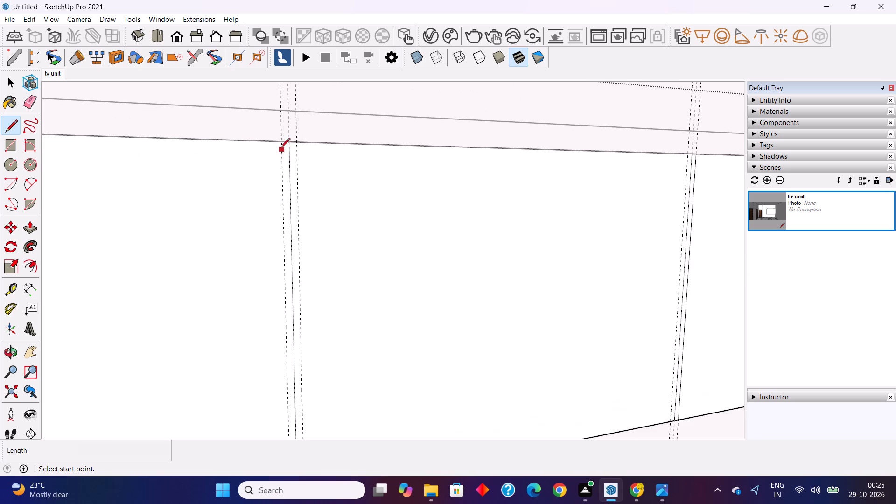
{"action": "left_click", "coordinate": [280, 142]}
{"action": "scroll", "coordinate": [280, 142], "scroll_direction": "down", "scroll_amount": 5}
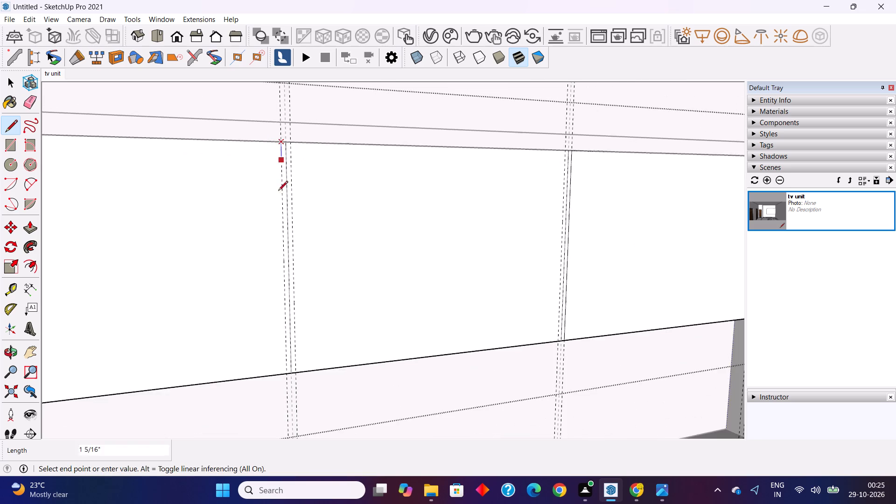
{"action": "scroll", "coordinate": [287, 340], "scroll_direction": "up", "scroll_amount": 5}
{"action": "left_click", "coordinate": [285, 387]}
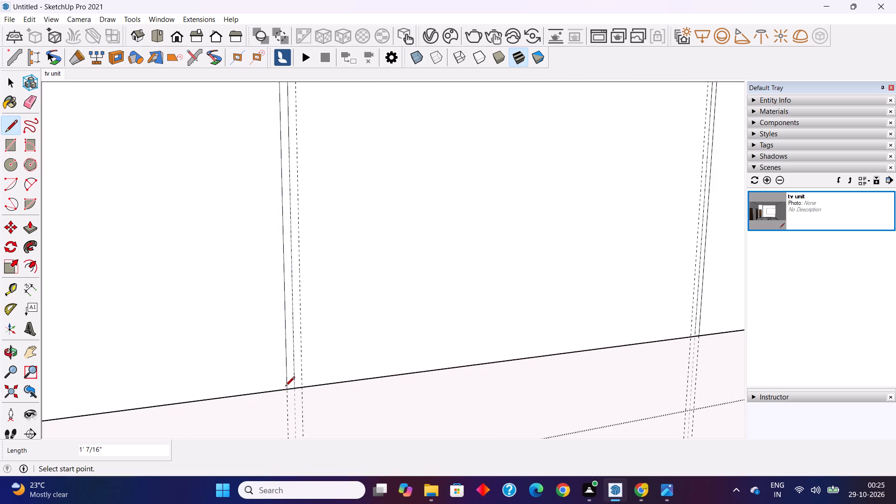
Check the TV unit reference image in Photos, and delete the central bay's two guides beside the second and third divider lines.
{"action": "scroll", "coordinate": [256, 415], "scroll_direction": "down", "scroll_amount": 4}
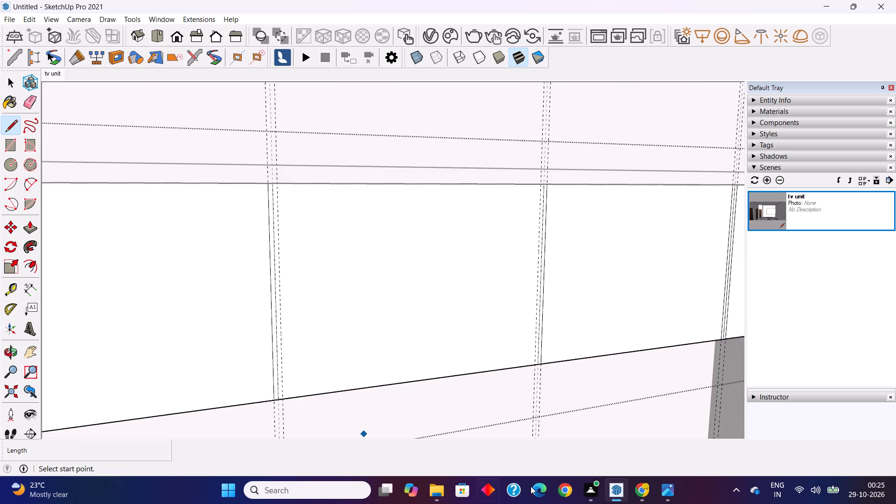
{"action": "left_click", "coordinate": [668, 491]}
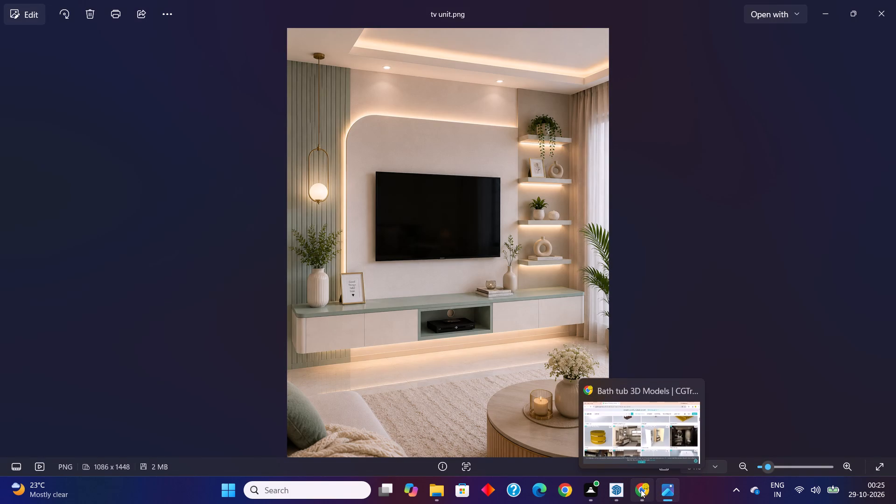
{"action": "left_click", "coordinate": [611, 489]}
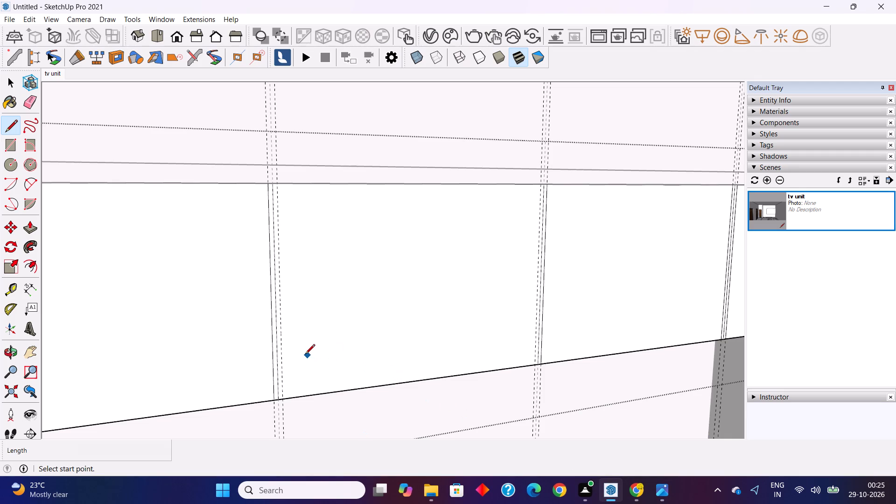
{"action": "middle_click_drag", "start_coordinate": [300, 355], "coordinate": [282, 355]}
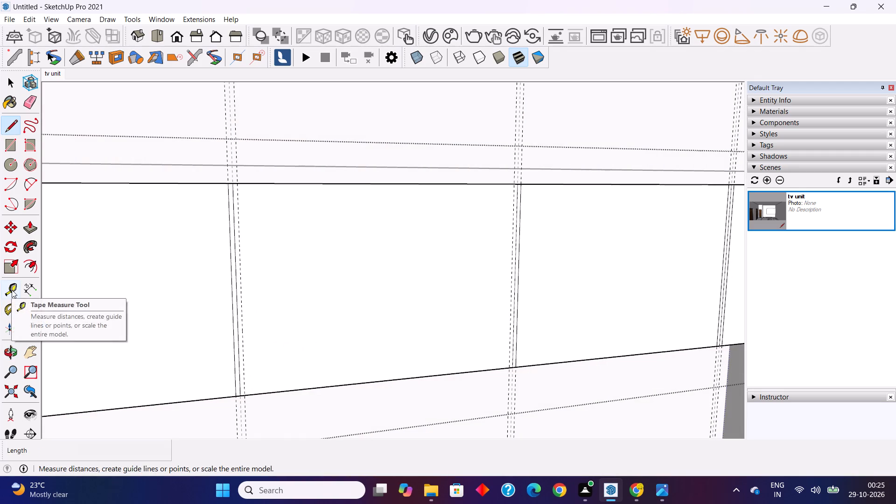
{"action": "key", "text": "space"}
{"action": "left_click", "coordinate": [245, 409]}
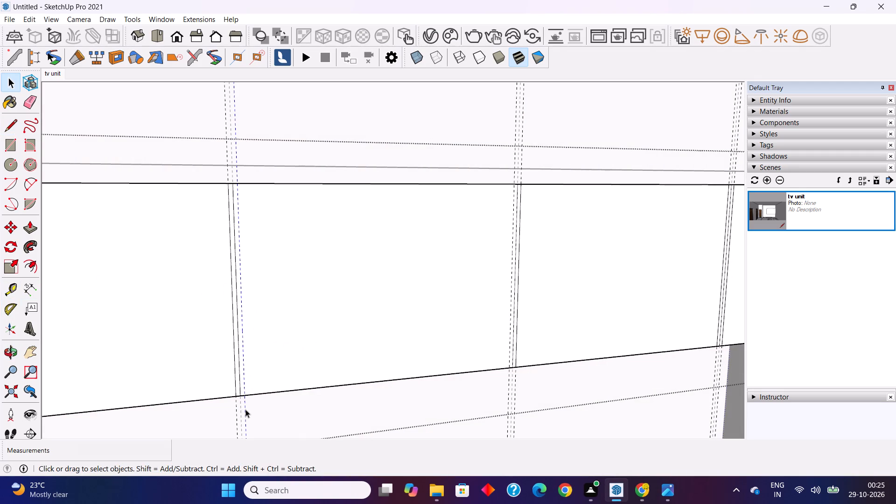
{"action": "key", "text": "Delete"}
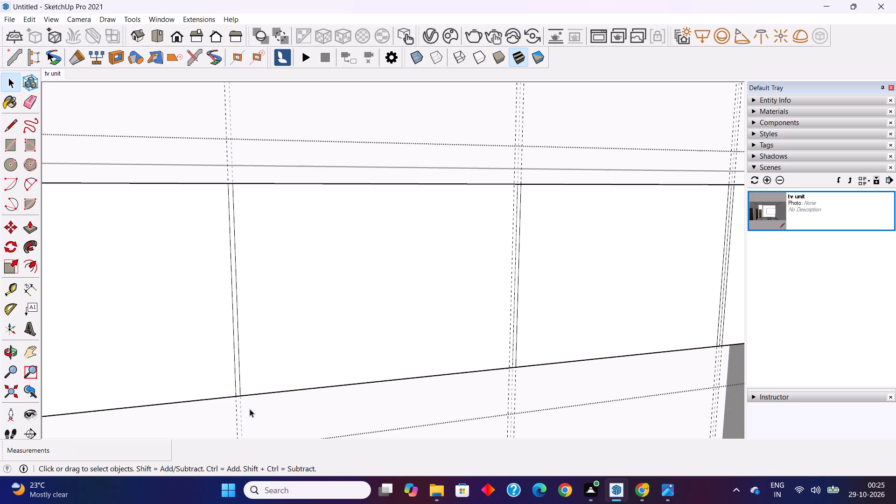
{"action": "left_click", "coordinate": [508, 385]}
{"action": "key", "text": "Delete"}
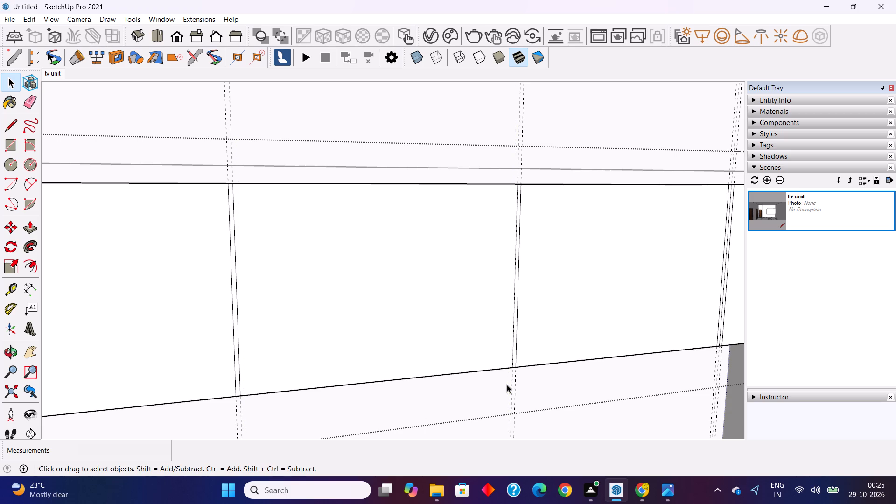
Place parallel guides inside the central bay, 0.5" from the second divider line and 0.5" from the third divider line.
{"action": "left_click", "coordinate": [14, 290]}
{"action": "left_click", "coordinate": [238, 369]}
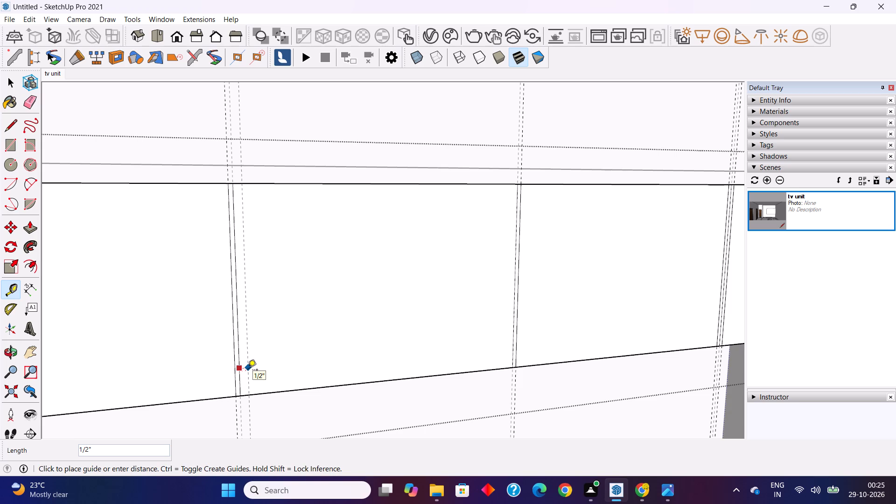
{"action": "type", "text": ".5"}
{"action": "key", "text": "shift+quotedbl"}
{"action": "key", "text": "Return"}
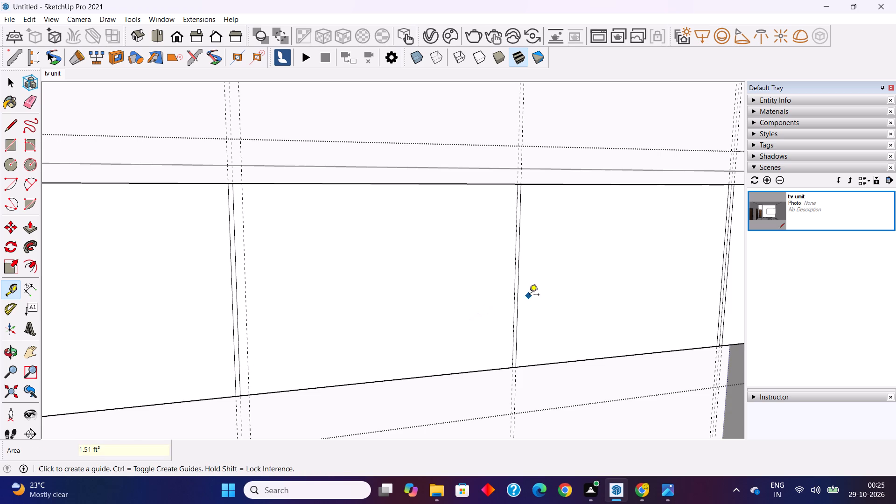
{"action": "left_click", "coordinate": [515, 301]}
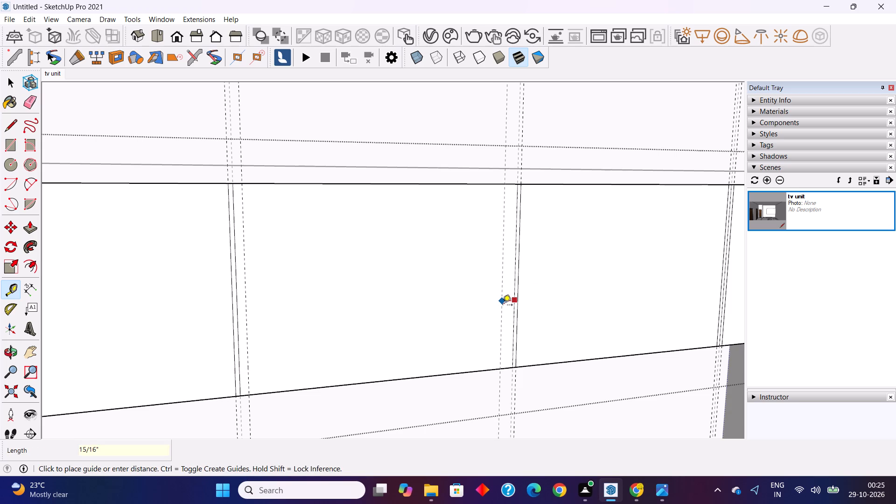
{"action": "type", "text": ".5"}
{"action": "key", "text": "shift+quotedbl"}
{"action": "key", "text": "Return"}
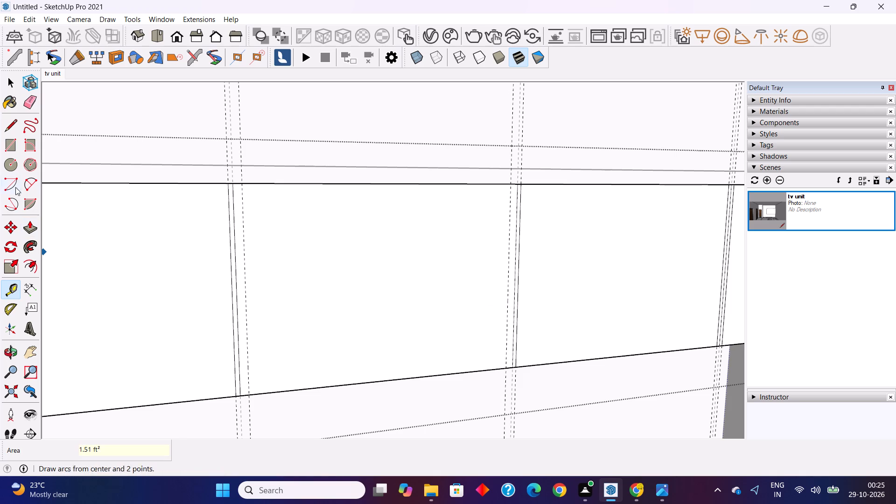
Draw two full-height lines on the cabinet front along the 0.5" guides on both sides of the central bay.
{"action": "left_click", "coordinate": [16, 128]}
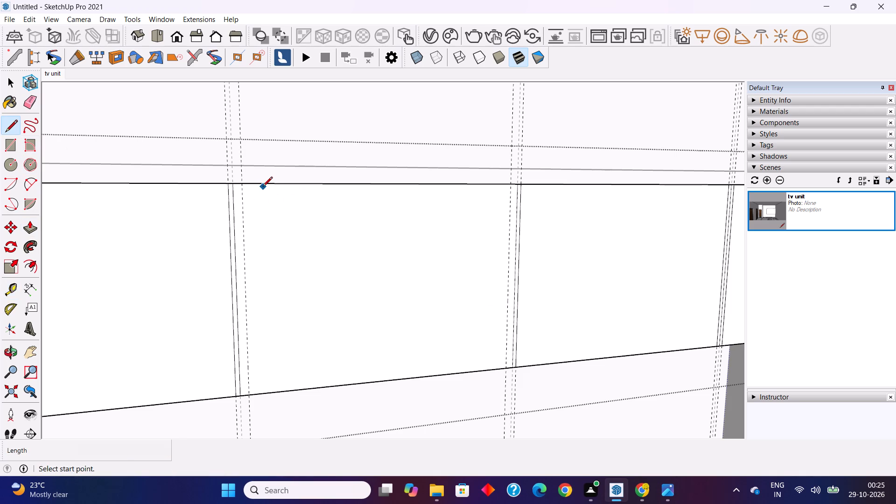
{"action": "left_click", "coordinate": [241, 184]}
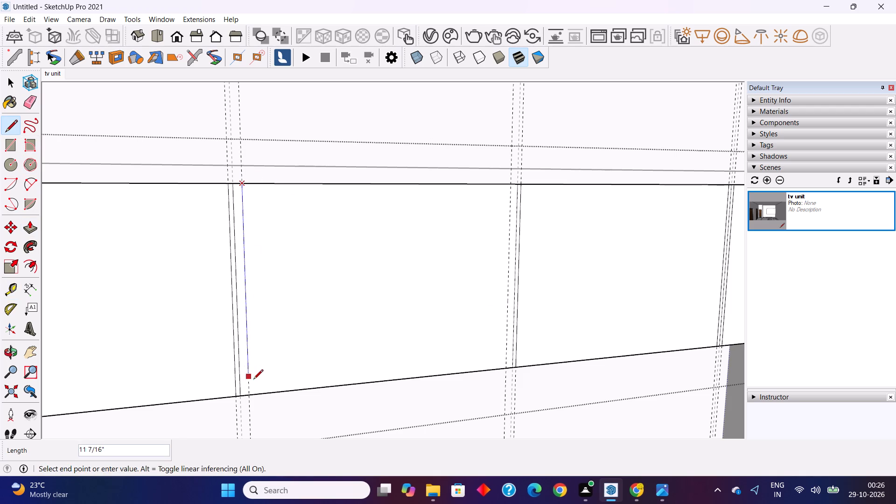
{"action": "left_click", "coordinate": [253, 395]}
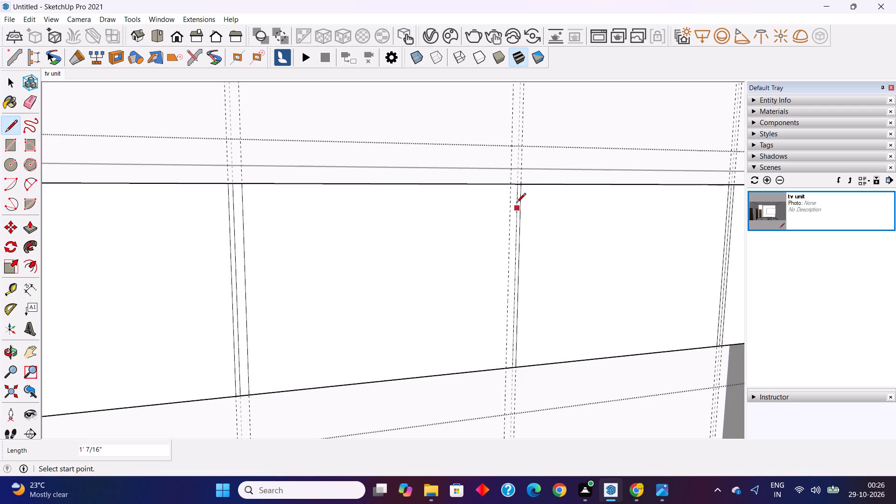
{"action": "left_click", "coordinate": [511, 188]}
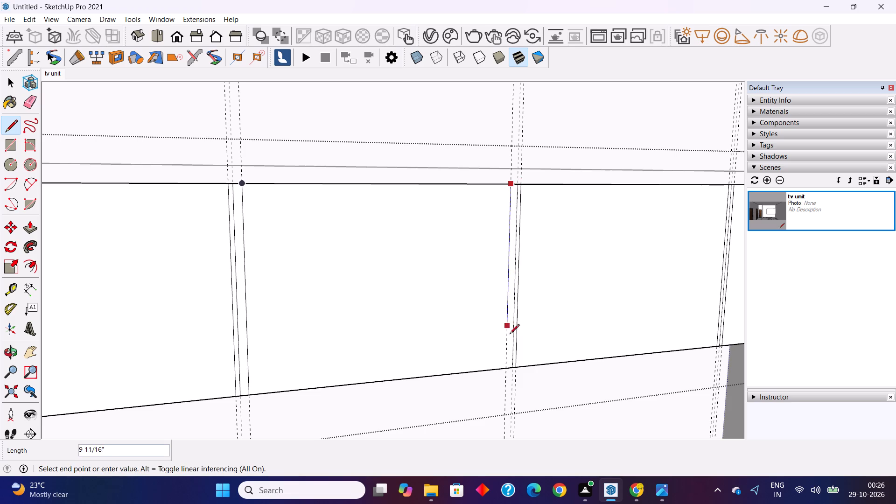
{"action": "left_click", "coordinate": [504, 372]}
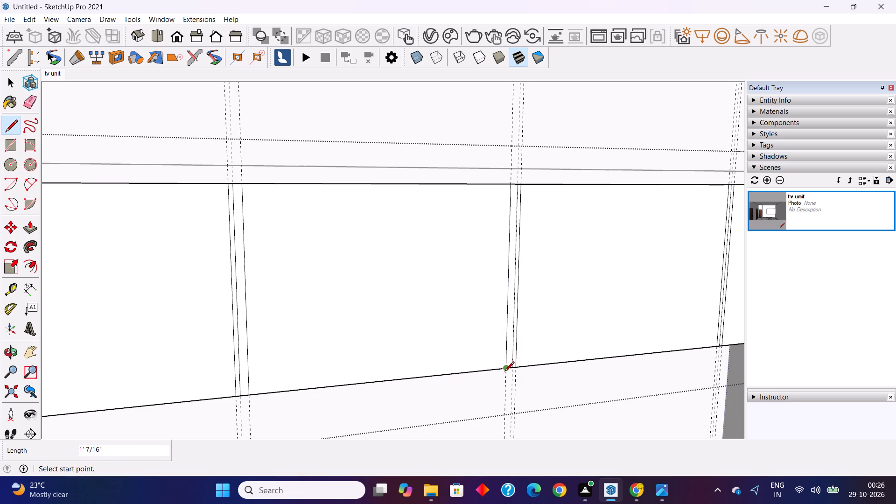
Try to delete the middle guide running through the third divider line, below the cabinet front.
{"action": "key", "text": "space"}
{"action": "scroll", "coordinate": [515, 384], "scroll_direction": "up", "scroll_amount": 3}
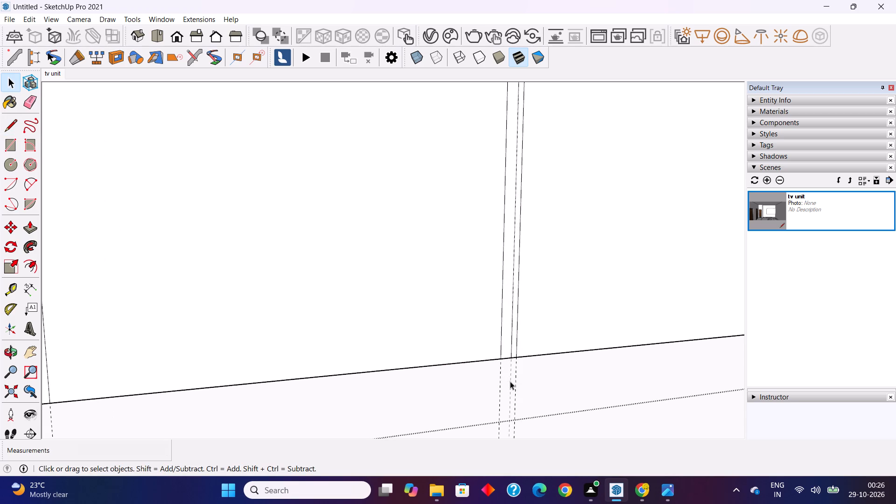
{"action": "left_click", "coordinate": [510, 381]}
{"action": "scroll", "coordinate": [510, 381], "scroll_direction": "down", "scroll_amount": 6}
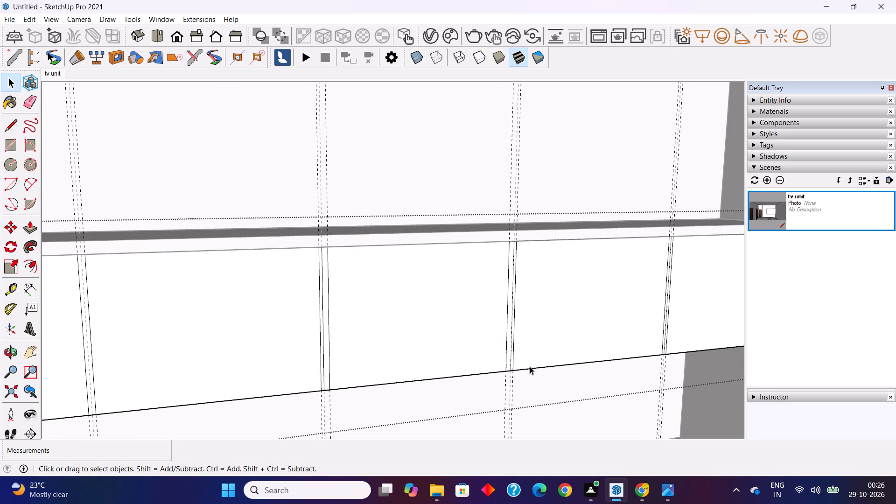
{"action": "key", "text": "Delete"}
Delete the original second and third divider lines from between the gap lines on each side of the central bay.
{"action": "scroll", "coordinate": [349, 388], "scroll_direction": "up", "scroll_amount": 2}
{"action": "scroll", "coordinate": [313, 400], "scroll_direction": "up", "scroll_amount": 2}
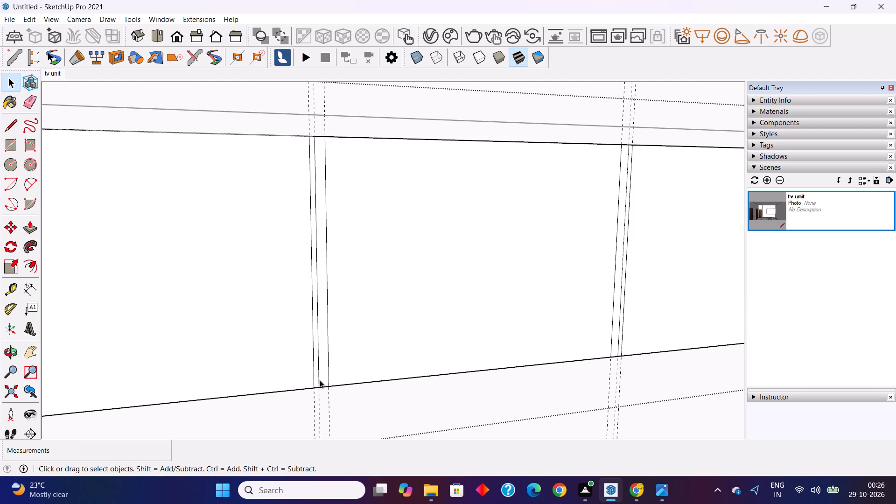
{"action": "left_click", "coordinate": [319, 378]}
{"action": "key", "text": "Delete"}
{"action": "scroll", "coordinate": [319, 378], "scroll_direction": "down", "scroll_amount": 4}
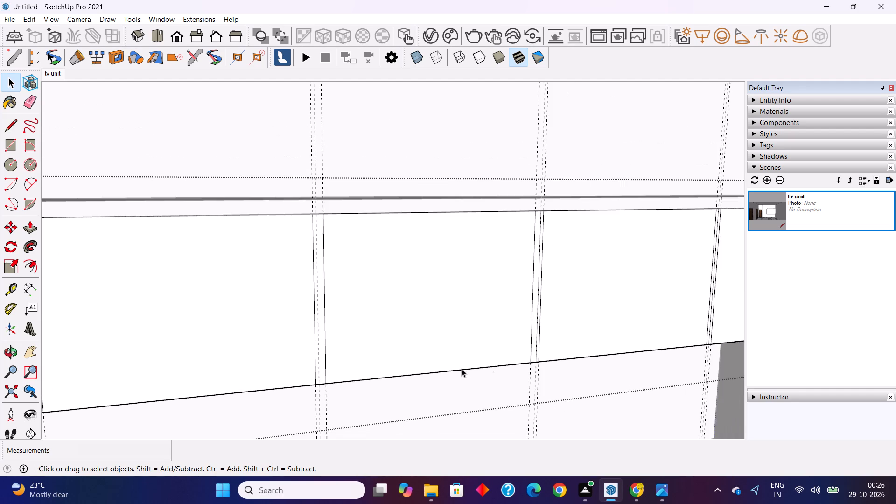
{"action": "scroll", "coordinate": [560, 342], "scroll_direction": "up", "scroll_amount": 3}
{"action": "left_click", "coordinate": [527, 348]}
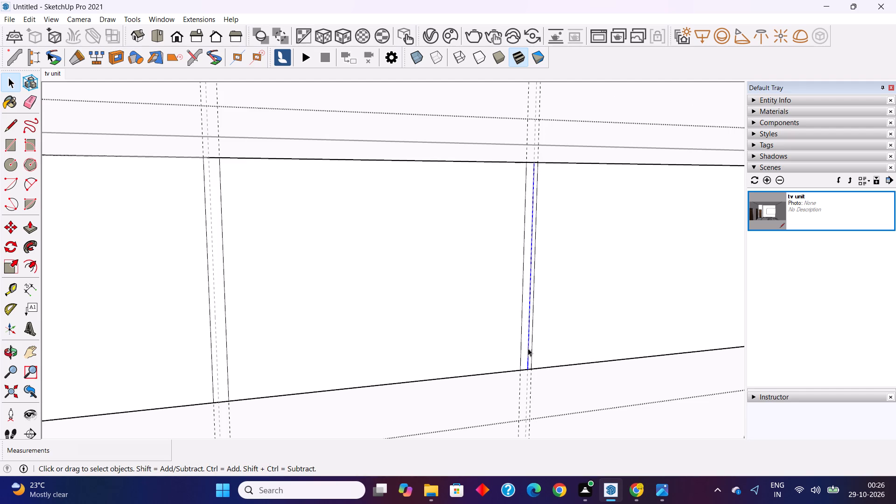
{"action": "key", "text": "Delete"}
Delete the guides running along the gap lines at the second and third dividers, on both sides of the central bay.
{"action": "left_click", "coordinate": [526, 386]}
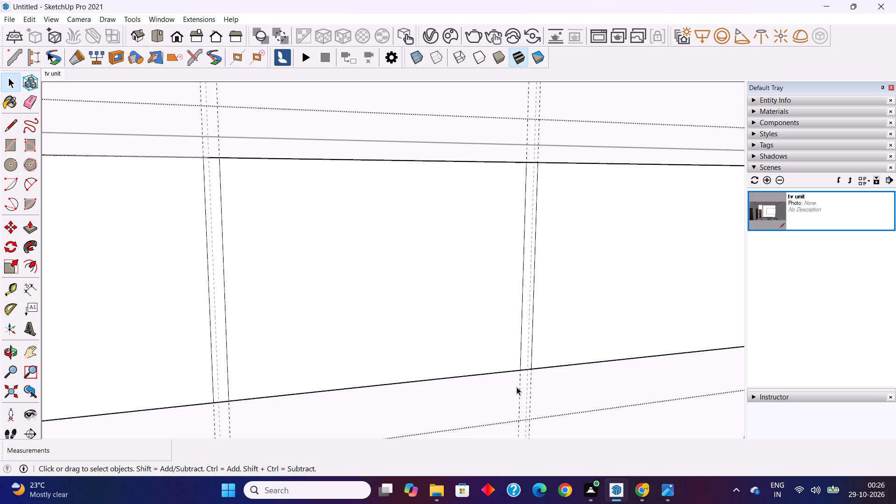
{"action": "left_click", "coordinate": [519, 389]}
{"action": "key", "text": "Delete"}
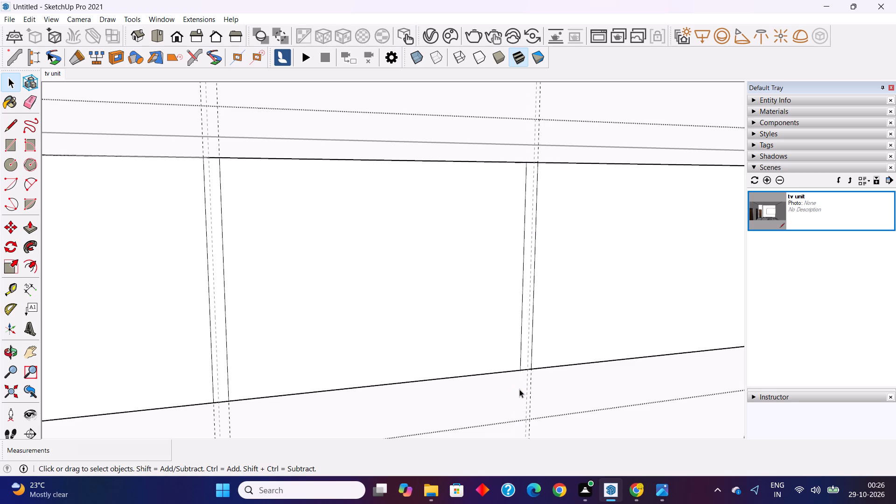
{"action": "left_click", "coordinate": [229, 417]}
{"action": "key", "text": "Delete"}
{"action": "left_click", "coordinate": [213, 419]}
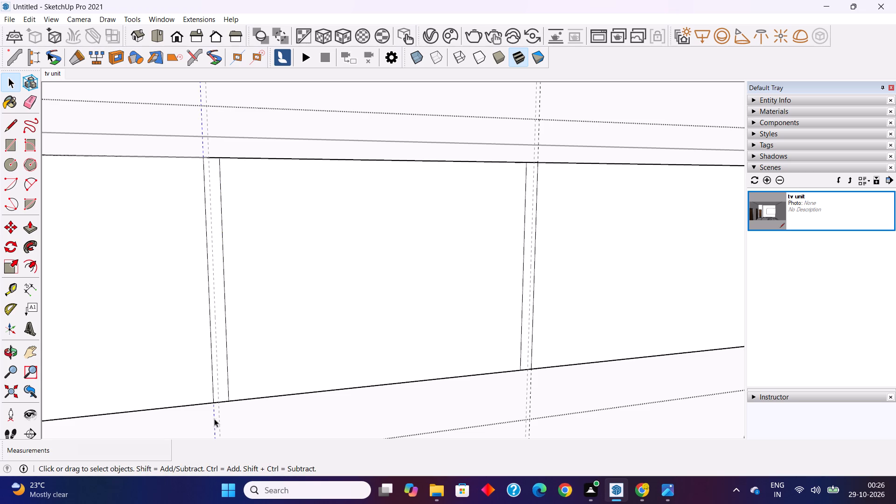
{"action": "key", "text": "Delete"}
{"action": "left_click", "coordinate": [530, 397]}
{"action": "key", "text": "Delete"}
Delete the two outer guides running along the gap lines at the first divider of the cabinet front.
{"action": "scroll", "coordinate": [452, 363], "scroll_direction": "down", "scroll_amount": 4}
{"action": "scroll", "coordinate": [409, 275], "scroll_direction": "down", "scroll_amount": 3}
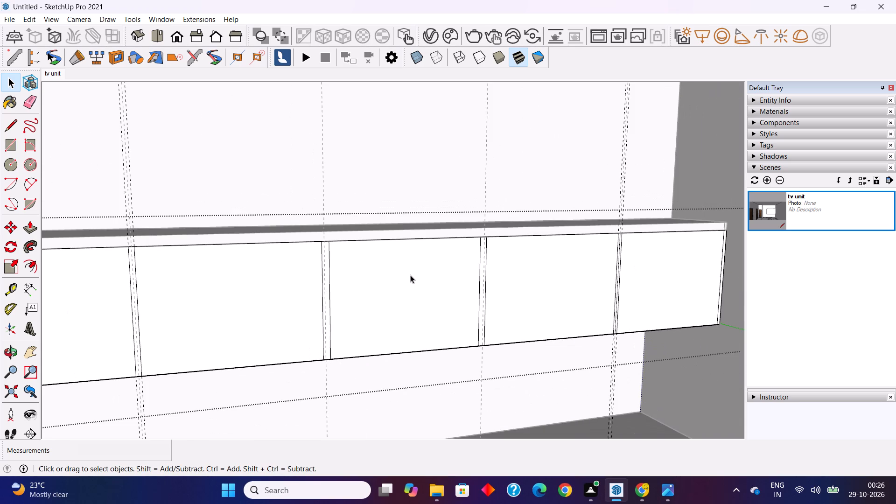
{"action": "scroll", "coordinate": [140, 379], "scroll_direction": "up", "scroll_amount": 4}
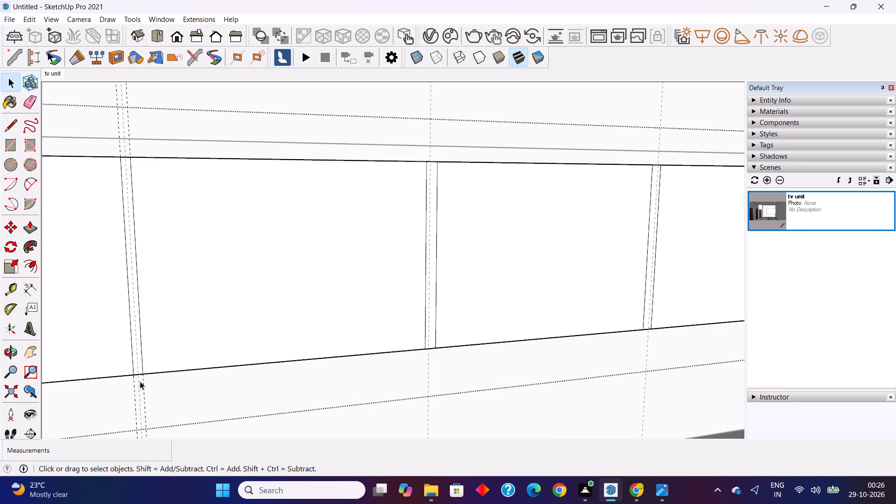
{"action": "left_click", "coordinate": [140, 381]}
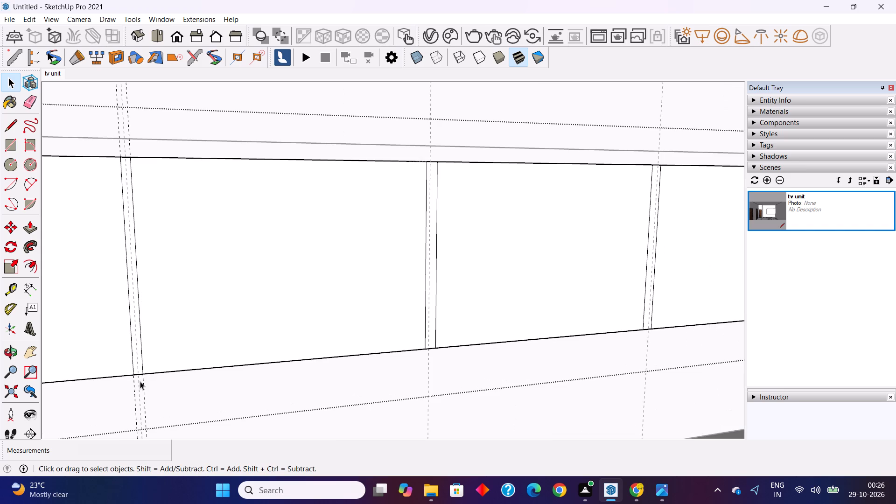
{"action": "key", "text": "Delete"}
{"action": "left_click", "coordinate": [144, 392]}
{"action": "key", "text": "Delete"}
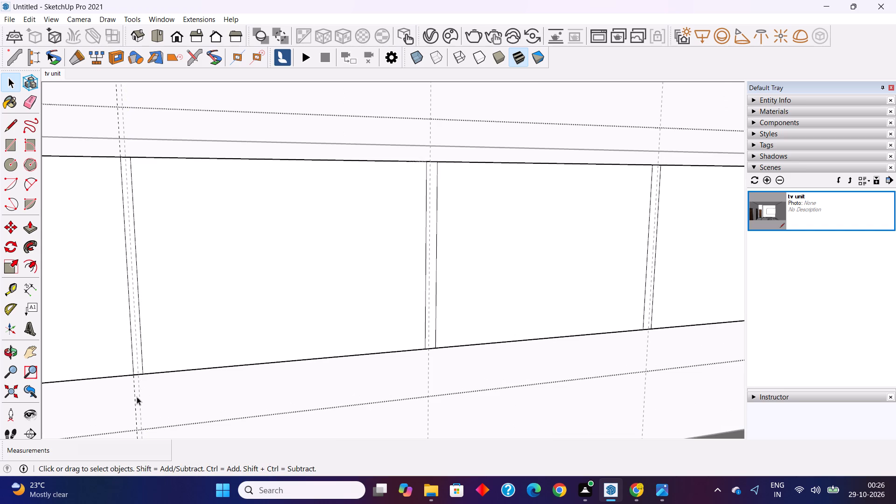
{"action": "left_click", "coordinate": [135, 397]}
{"action": "key", "text": "Delete"}
Delete the guides along the two gap lines at the fourth divider, and try to delete the middle guide there.
{"action": "scroll", "coordinate": [174, 363], "scroll_direction": "down", "scroll_amount": 4}
{"action": "scroll", "coordinate": [227, 345], "scroll_direction": "down", "scroll_amount": 3}
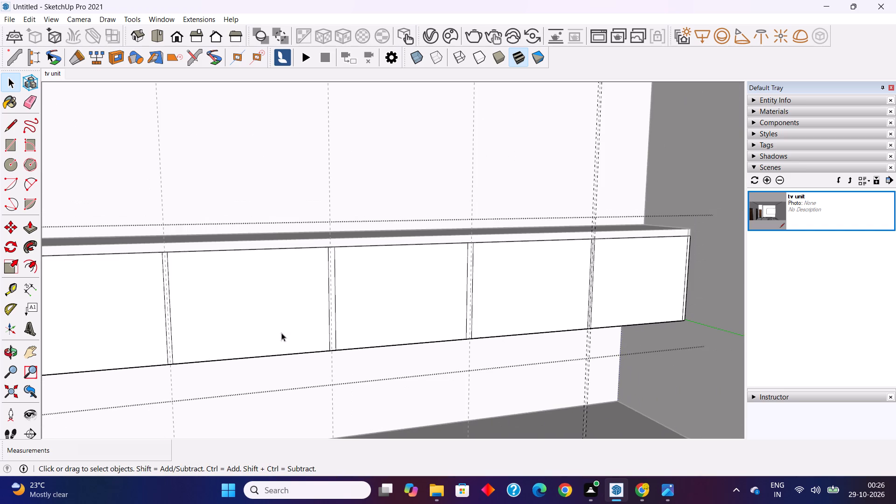
{"action": "scroll", "coordinate": [595, 348], "scroll_direction": "up", "scroll_amount": 8}
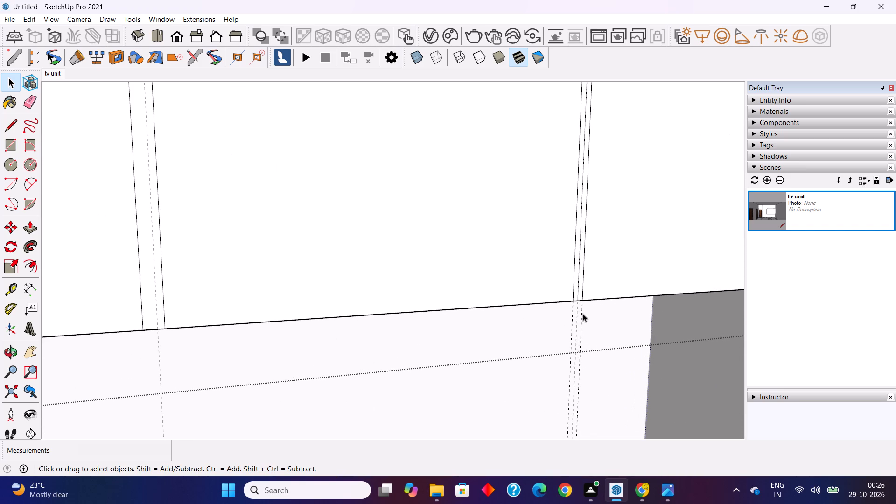
{"action": "left_click", "coordinate": [581, 314]}
{"action": "key", "text": "Delete"}
{"action": "left_click", "coordinate": [573, 321]}
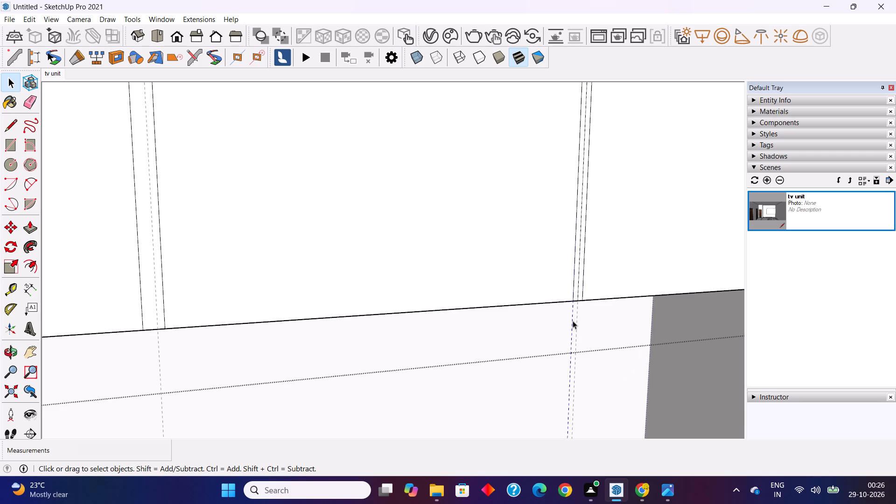
{"action": "key", "text": "Delete"}
{"action": "left_click", "coordinate": [577, 321]}
{"action": "key", "text": "Delete"}
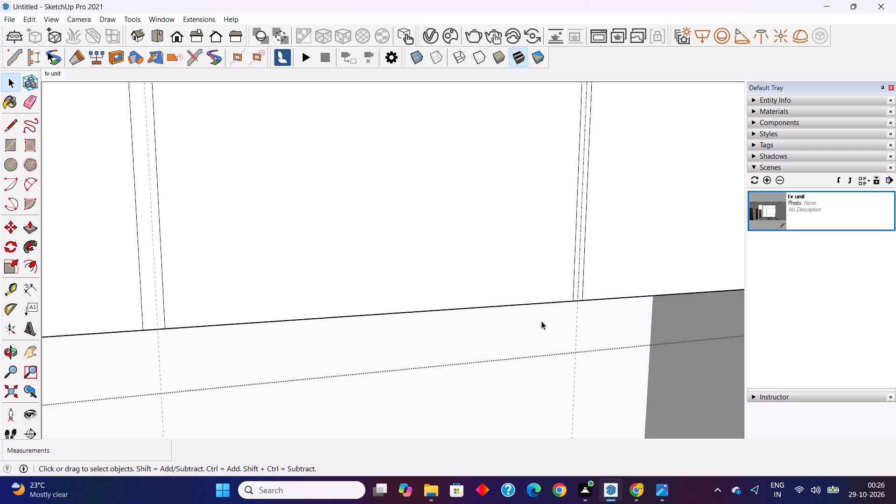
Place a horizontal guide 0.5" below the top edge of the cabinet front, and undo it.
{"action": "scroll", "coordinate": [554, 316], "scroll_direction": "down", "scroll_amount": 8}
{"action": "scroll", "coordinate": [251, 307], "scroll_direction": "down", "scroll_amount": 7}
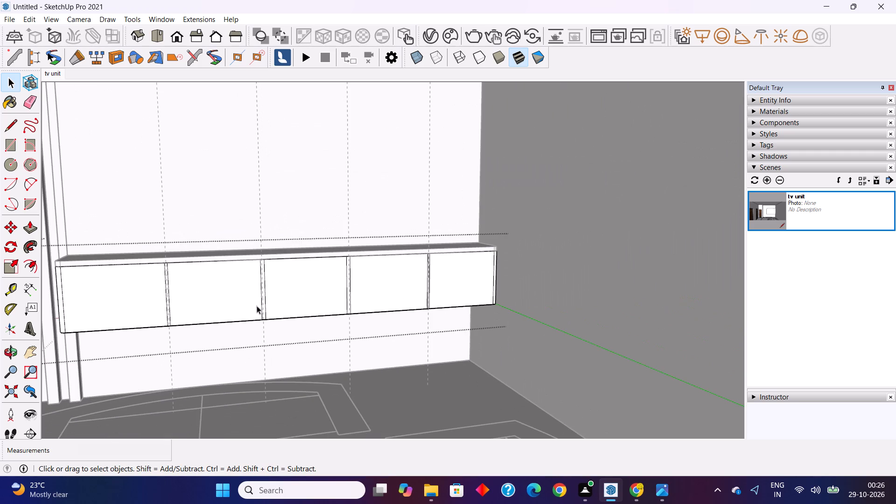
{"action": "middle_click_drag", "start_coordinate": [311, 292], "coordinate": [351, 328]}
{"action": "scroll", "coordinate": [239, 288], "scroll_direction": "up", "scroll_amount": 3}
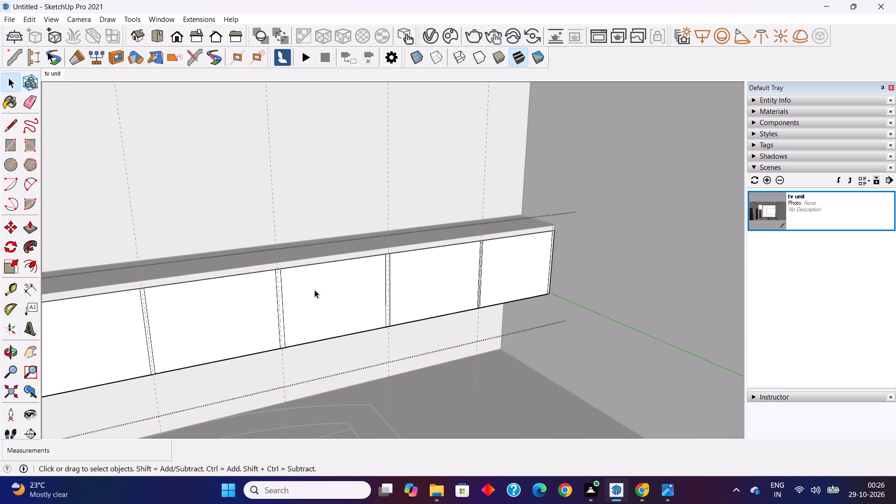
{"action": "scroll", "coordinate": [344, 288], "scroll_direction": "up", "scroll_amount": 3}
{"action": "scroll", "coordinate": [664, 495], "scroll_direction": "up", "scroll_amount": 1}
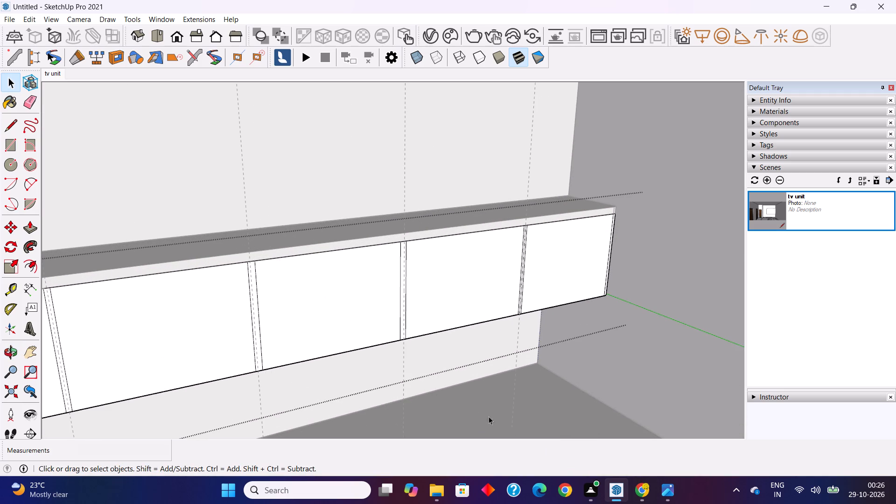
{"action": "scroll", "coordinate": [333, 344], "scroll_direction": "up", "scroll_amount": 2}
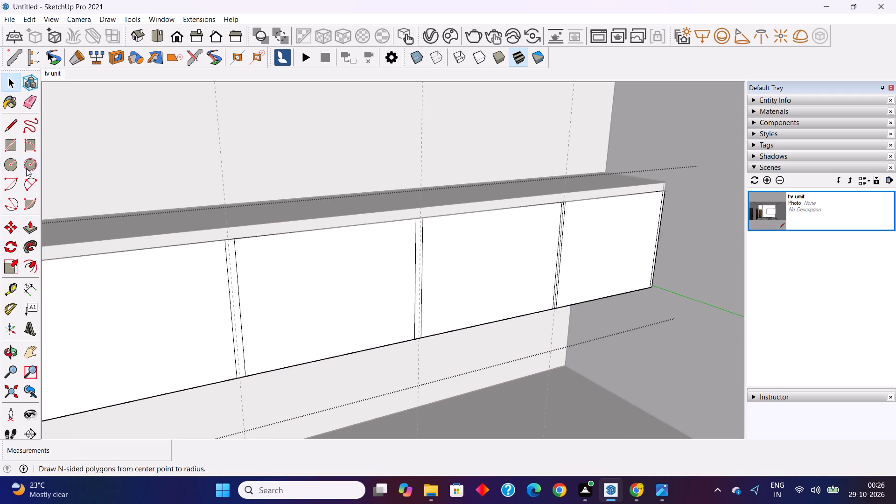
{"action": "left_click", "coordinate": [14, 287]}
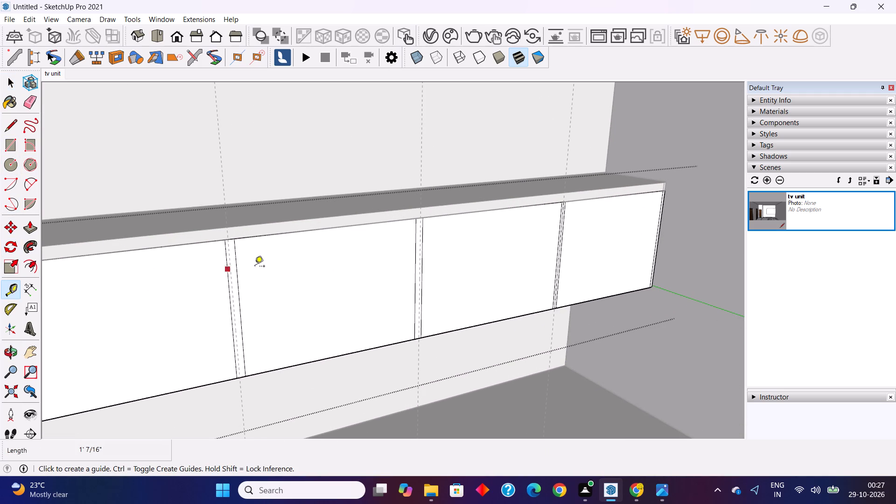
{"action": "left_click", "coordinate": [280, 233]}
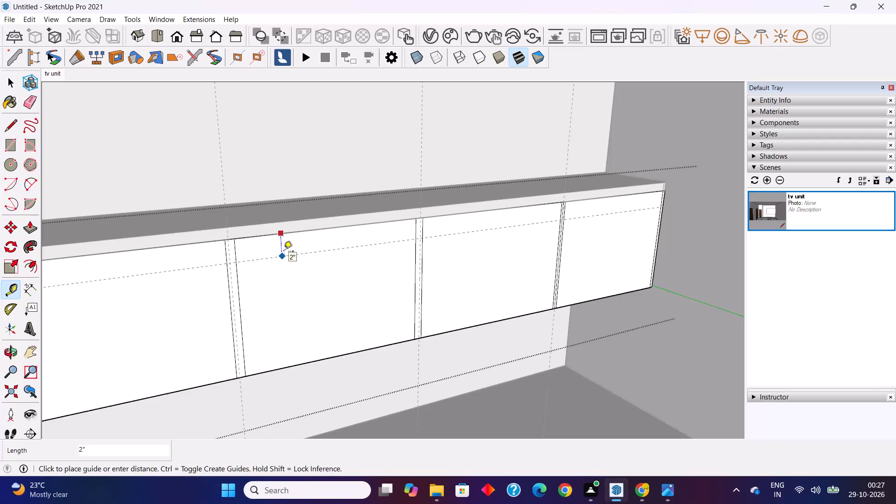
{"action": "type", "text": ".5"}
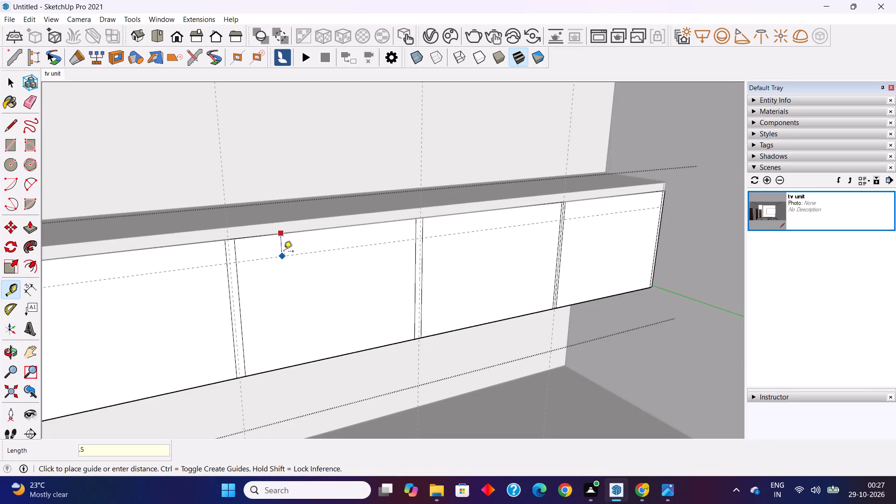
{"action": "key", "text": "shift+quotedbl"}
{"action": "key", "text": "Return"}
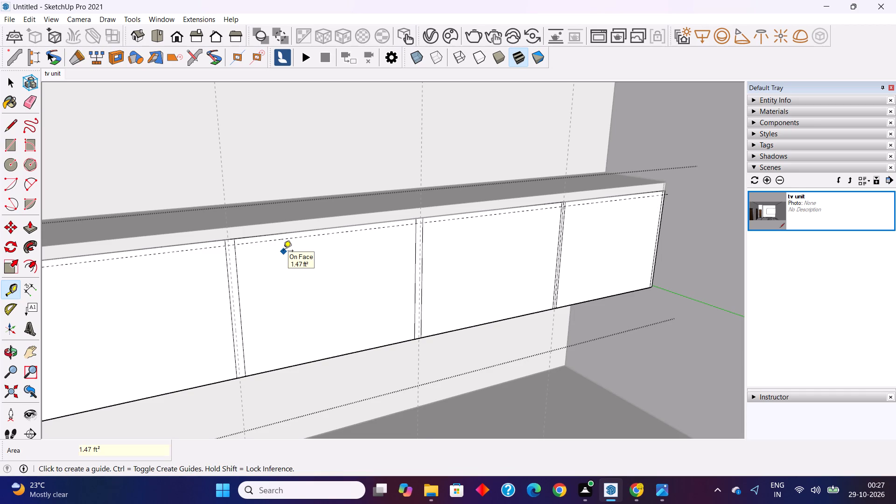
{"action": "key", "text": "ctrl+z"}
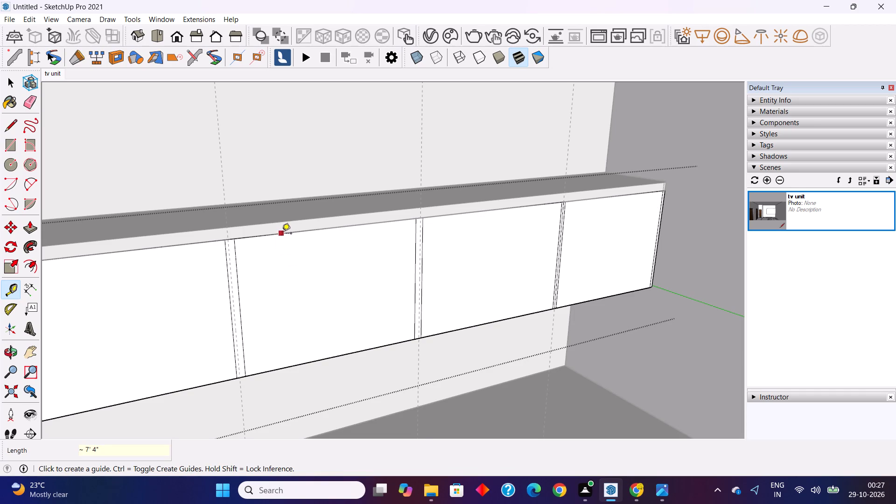
Place horizontal guides across the cabinet front, 1" below its top edge and 1" above its bottom edge.
{"action": "left_click", "coordinate": [282, 232]}
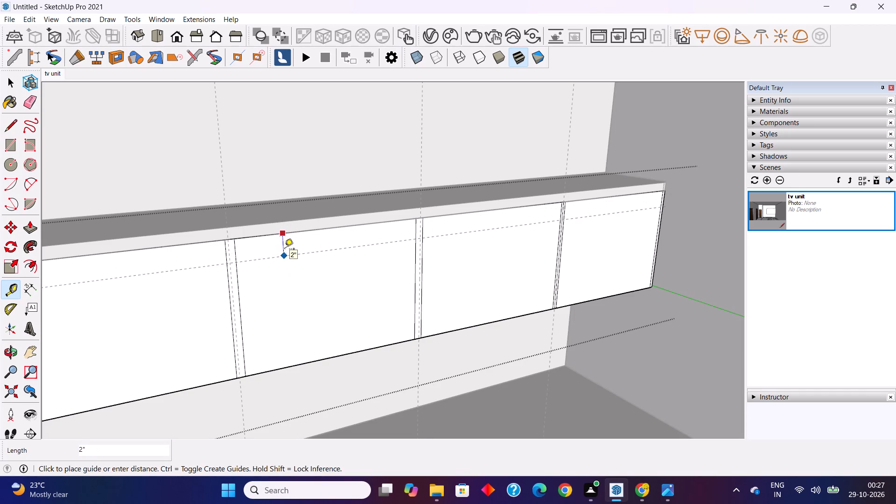
{"action": "key", "text": "1"}
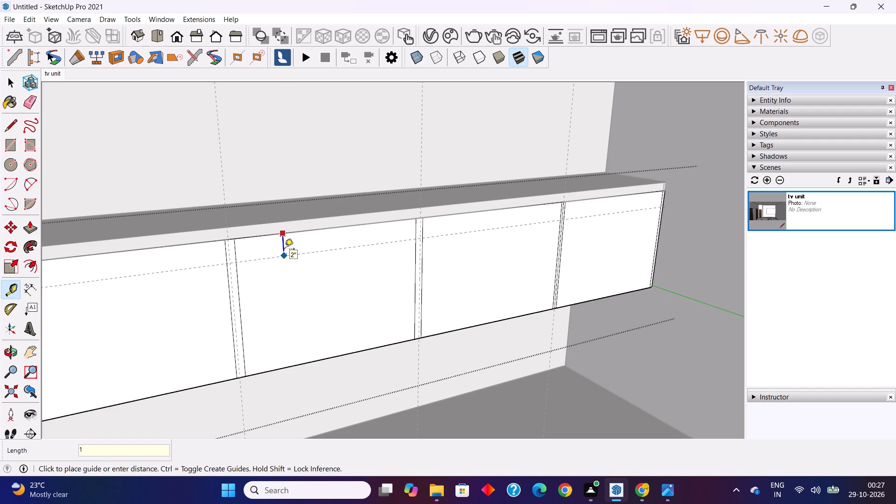
{"action": "key", "text": "shift+quotedbl"}
{"action": "key", "text": "Return"}
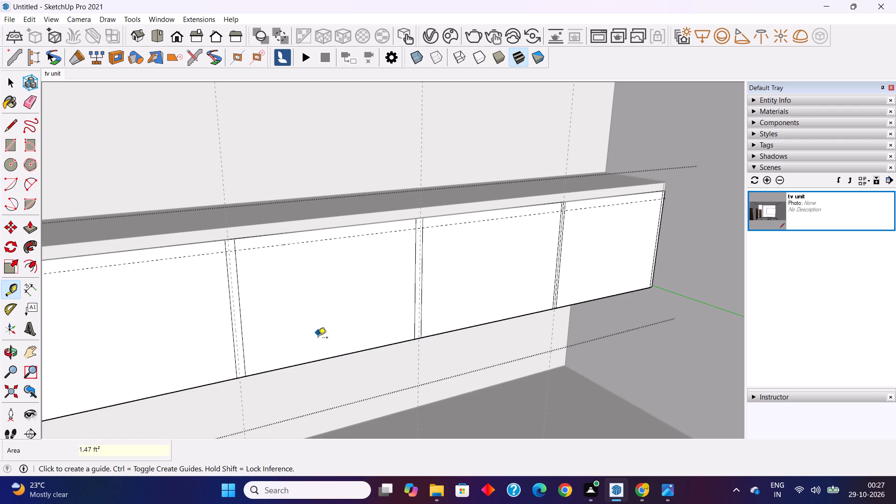
{"action": "left_click", "coordinate": [316, 360]}
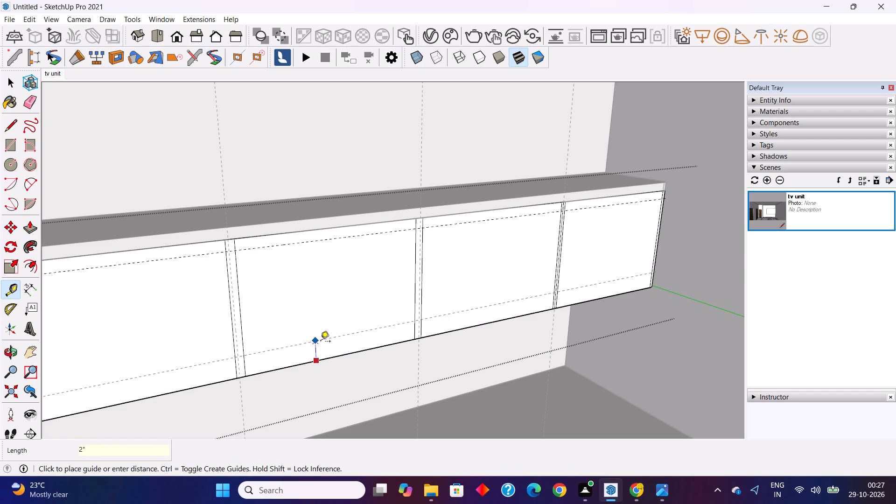
{"action": "type", "text": "1\""}
{"action": "key", "text": "Return"}
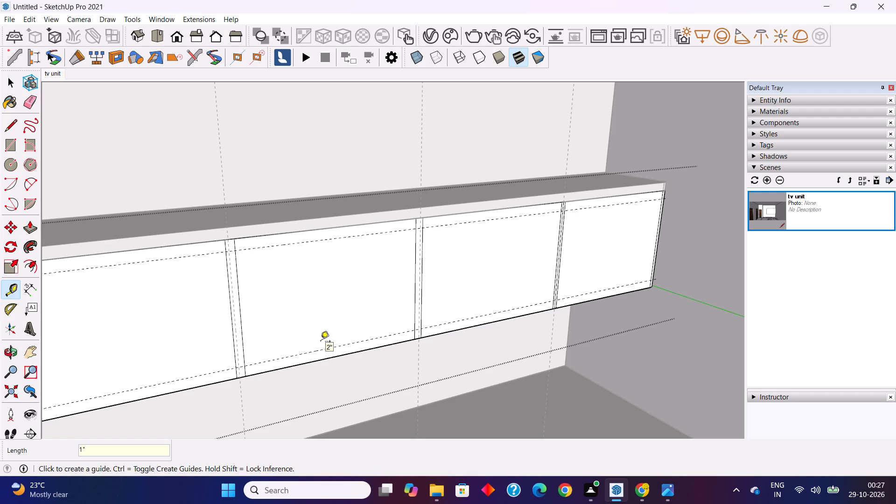
Draw two horizontal lines about 1' 5" long across the central bay, along the upper and lower 1" guides.
{"action": "left_click", "coordinate": [11, 127]}
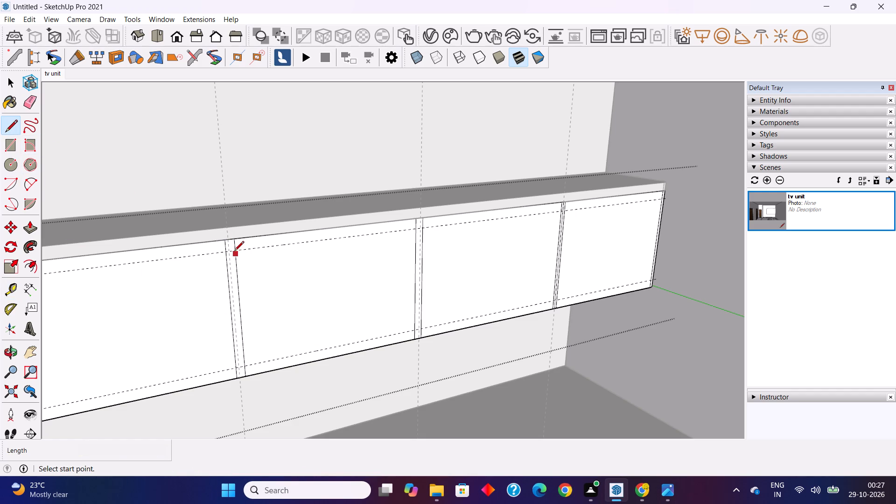
{"action": "left_click", "coordinate": [236, 251]}
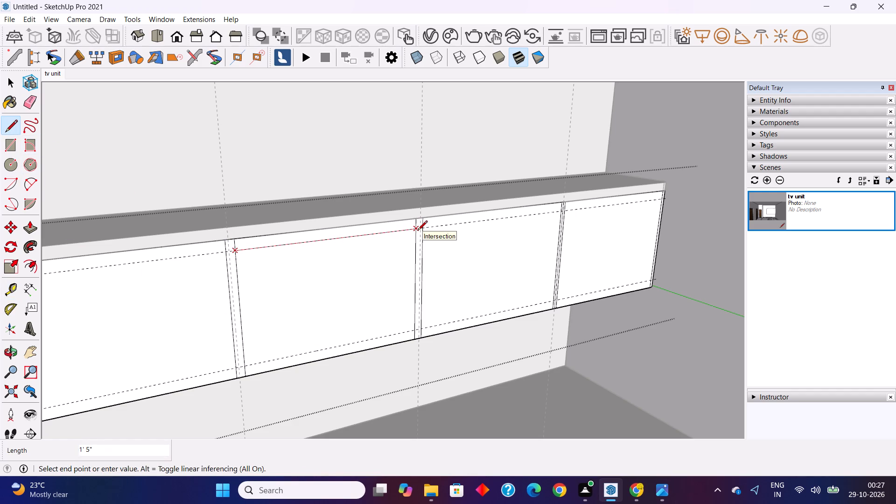
{"action": "left_click", "coordinate": [418, 231]}
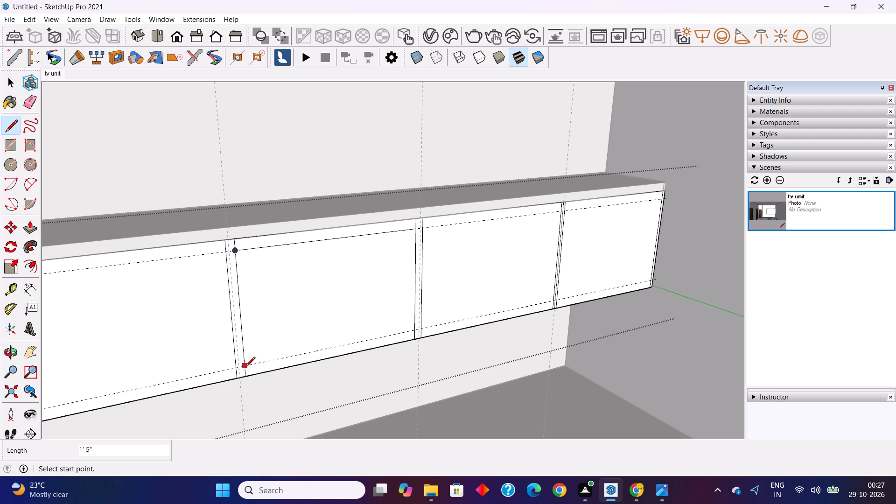
{"action": "left_click", "coordinate": [245, 367]}
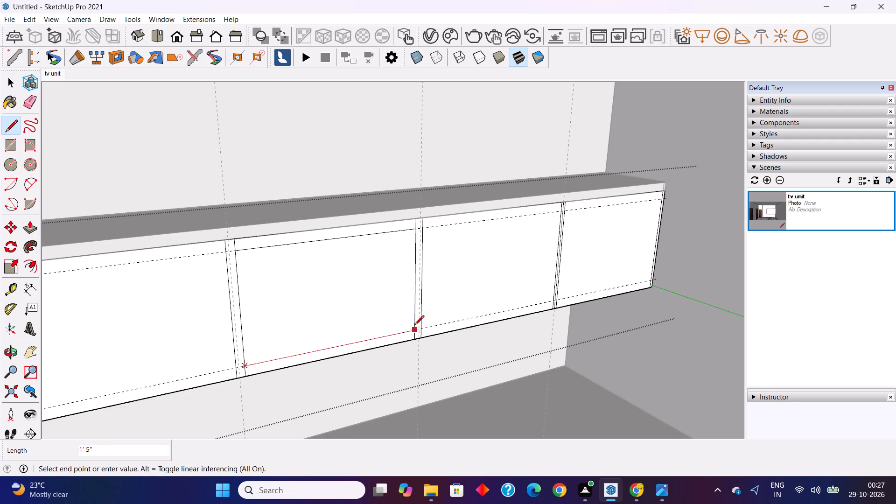
{"action": "left_click", "coordinate": [414, 326]}
Delete the short piece of the central bay's third-divider-side edge that extends below the lower horizontal line.
{"action": "key", "text": "space"}
{"action": "scroll", "coordinate": [422, 340], "scroll_direction": "up", "scroll_amount": 3}
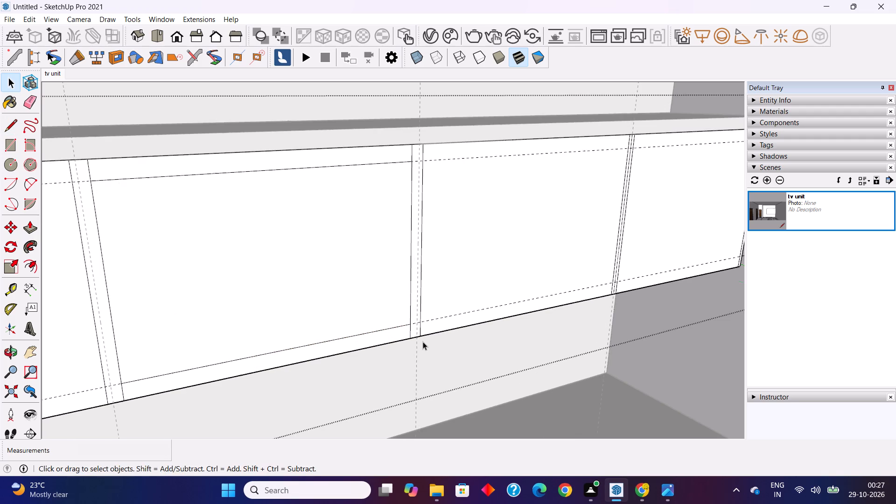
{"action": "scroll", "coordinate": [414, 336], "scroll_direction": "up", "scroll_amount": 2}
{"action": "left_click", "coordinate": [410, 330]}
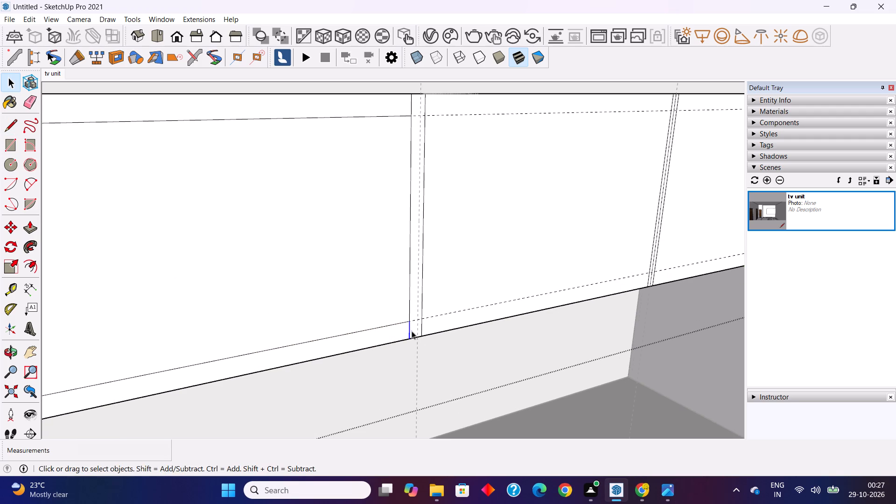
{"action": "key", "text": "Delete"}
{"action": "scroll", "coordinate": [419, 334], "scroll_direction": "down", "scroll_amount": 5}
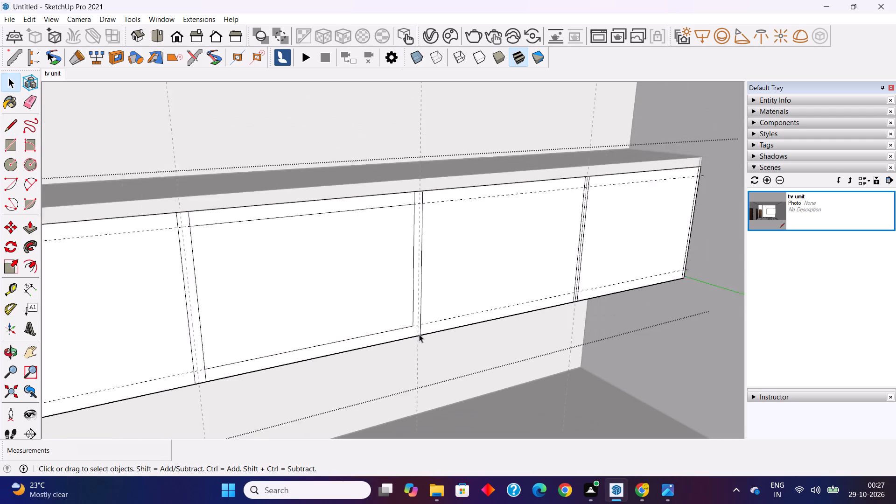
Delete the central bay's remaining short edge pieces: one below the lower horizontal line and two above the upper horizontal line.
{"action": "scroll", "coordinate": [219, 360], "scroll_direction": "up", "scroll_amount": 3}
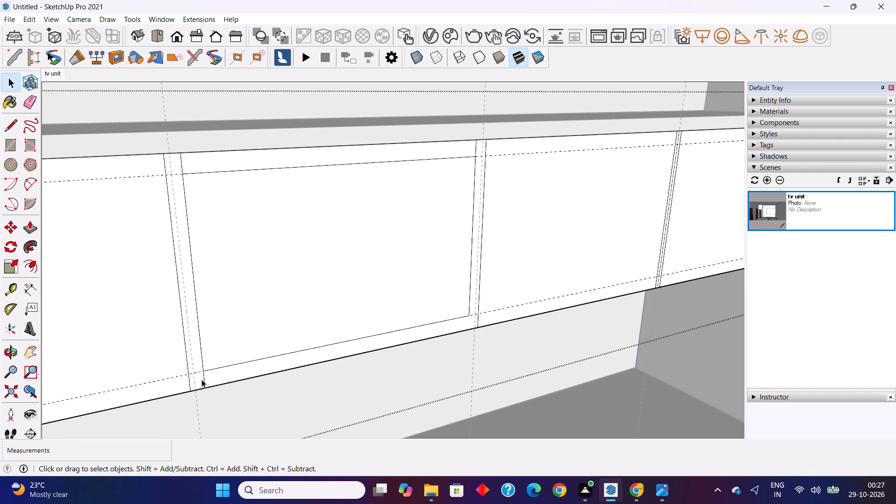
{"action": "left_click", "coordinate": [204, 377]}
{"action": "key", "text": "Delete"}
{"action": "left_click", "coordinate": [182, 163]}
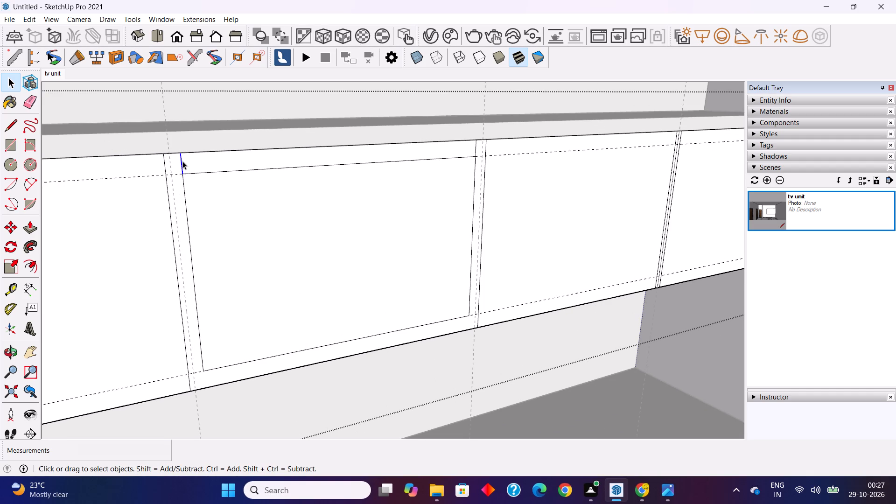
{"action": "key", "text": "Delete"}
{"action": "left_click", "coordinate": [475, 149]}
{"action": "key", "text": "Delete"}
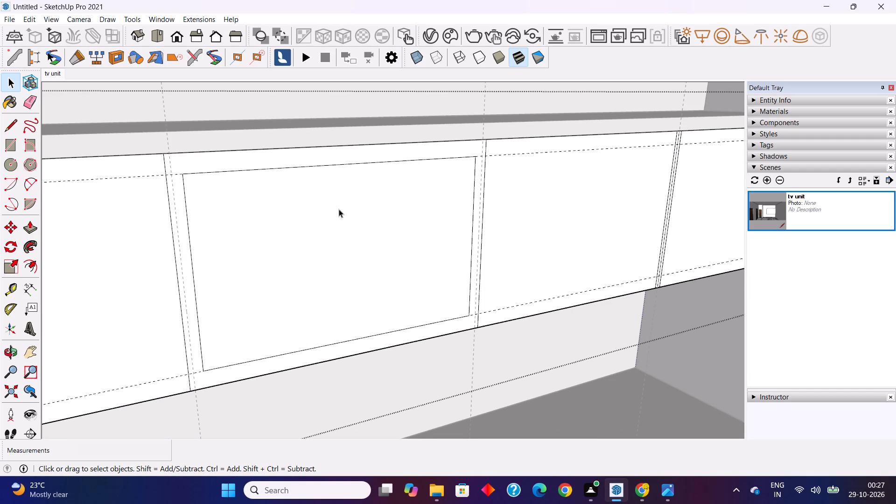
Push the central bay's inner face 1' into the cabinet with Push/Pull to form an open niche.
{"action": "scroll", "coordinate": [339, 210], "scroll_direction": "down", "scroll_amount": 4}
{"action": "middle_click_drag", "start_coordinate": [357, 299], "coordinate": [379, 305]}
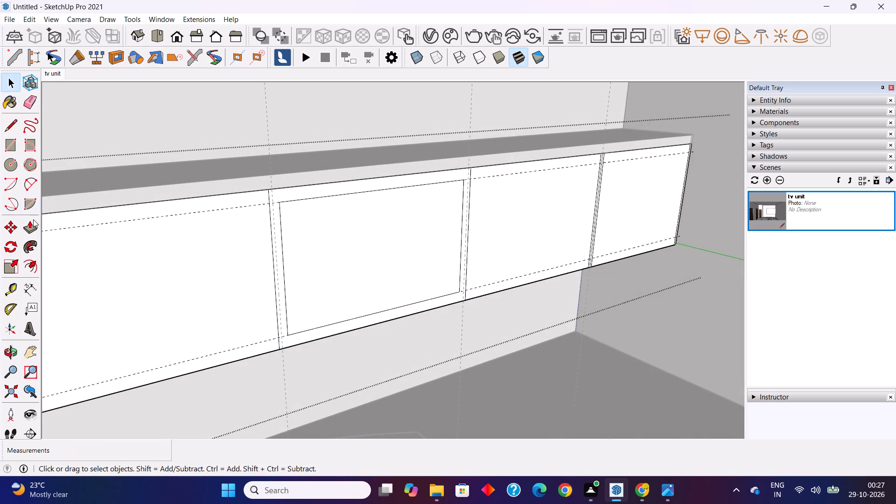
{"action": "left_click", "coordinate": [32, 226]}
{"action": "left_click", "coordinate": [370, 259]}
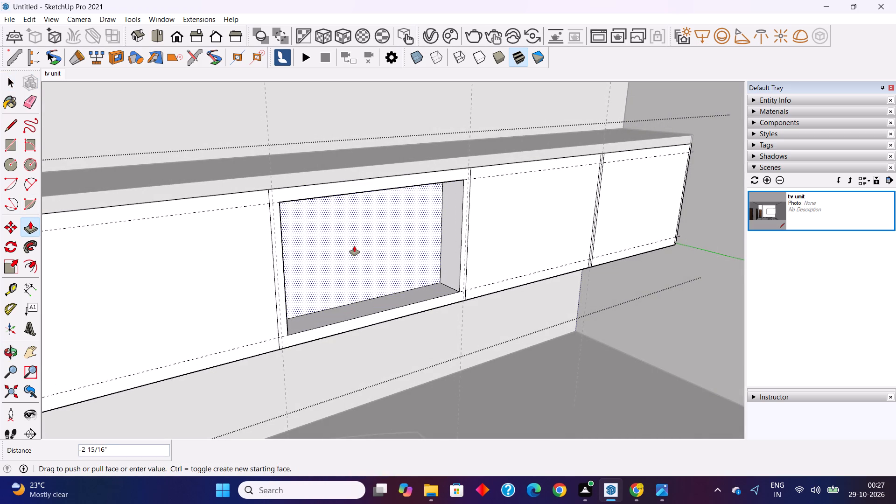
{"action": "type", "text": "1'"}
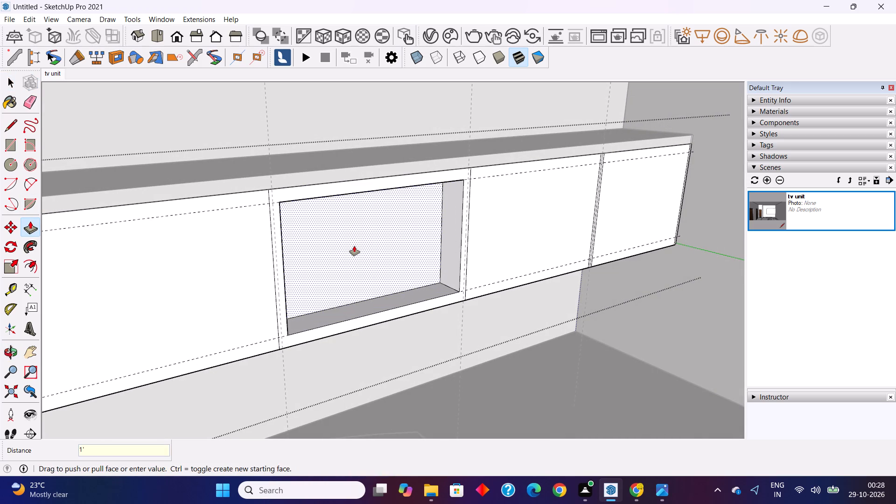
{"action": "key", "text": "Return"}
{"action": "scroll", "coordinate": [357, 242], "scroll_direction": "down", "scroll_amount": 6}
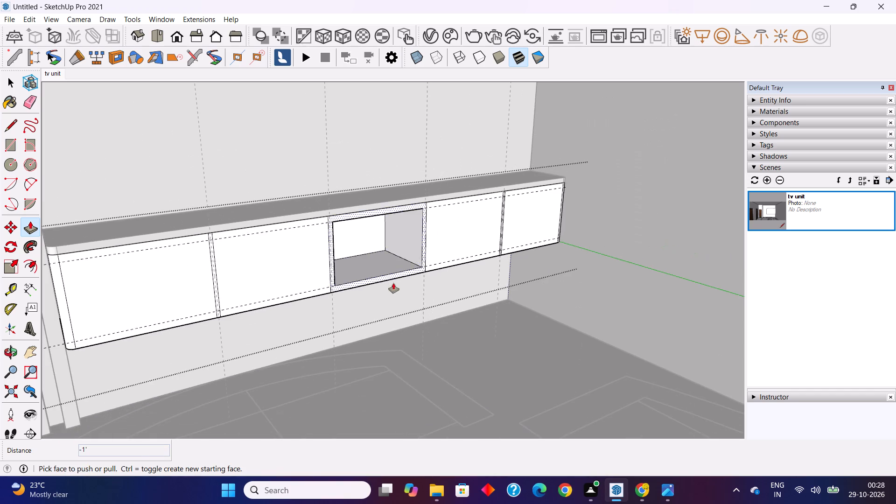
{"action": "middle_click_drag", "start_coordinate": [392, 283], "coordinate": [362, 293]}
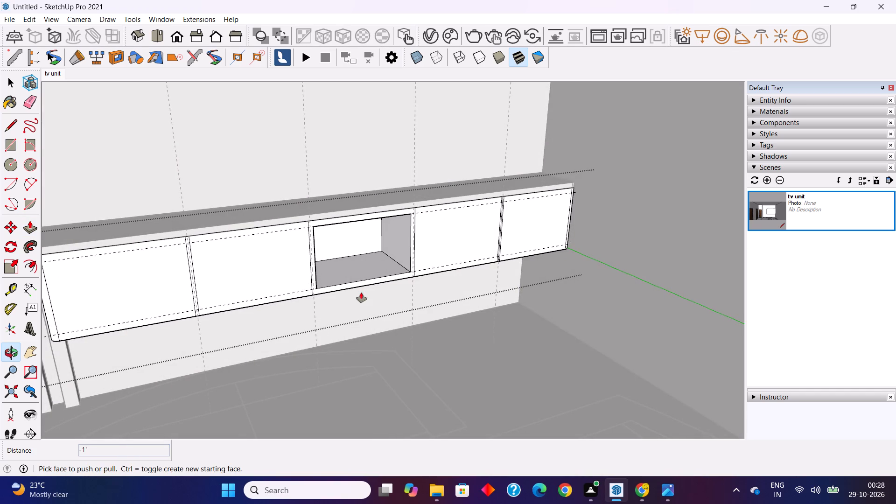
{"action": "key", "text": "space"}
{"action": "key", "text": "Escape"}
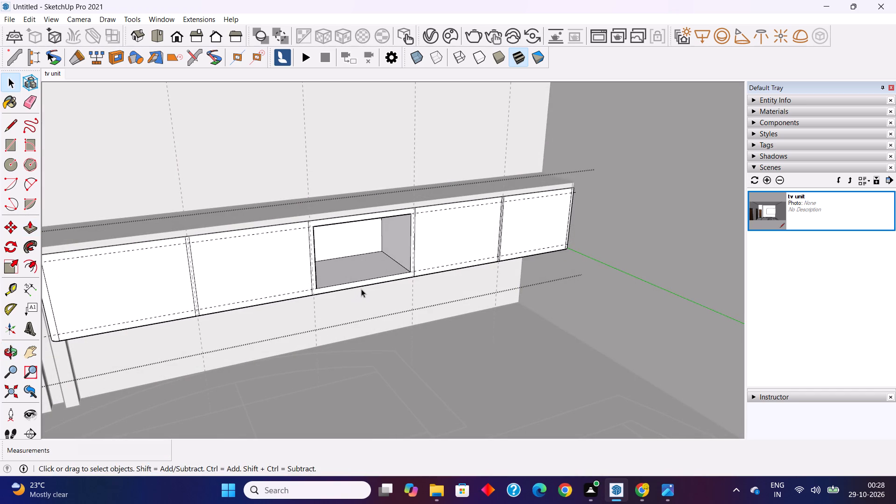
Delete the upper and lower horizontal guides on the cabinet front and leave the cabinet group.
{"action": "left_click", "coordinate": [232, 238]}
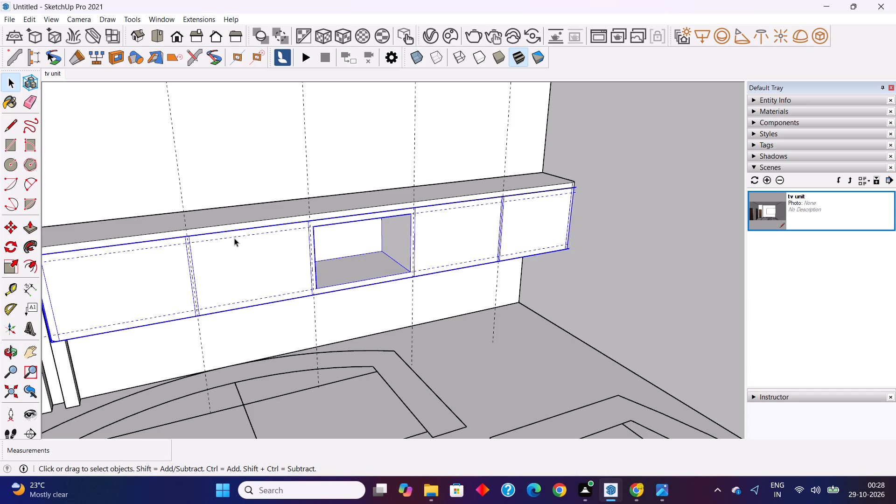
{"action": "triple_click", "coordinate": [234, 238]}
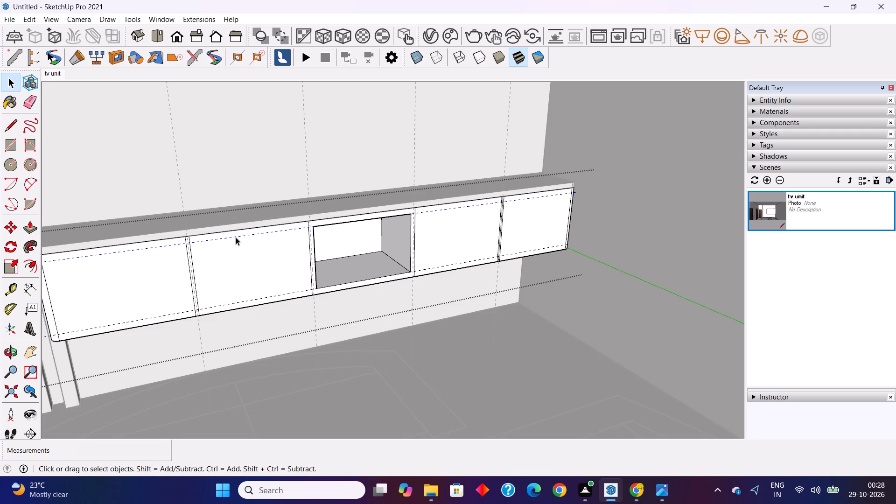
{"action": "key", "text": "Delete"}
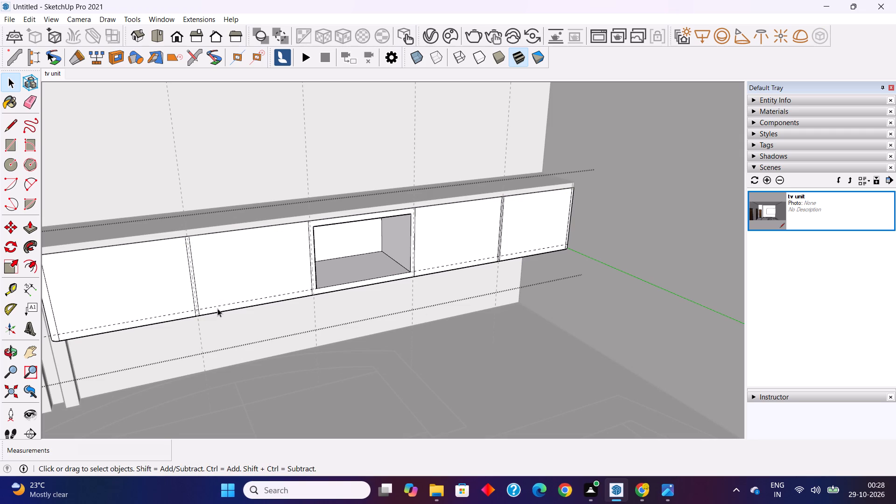
{"action": "left_click", "coordinate": [215, 306]}
{"action": "key", "text": "Delete"}
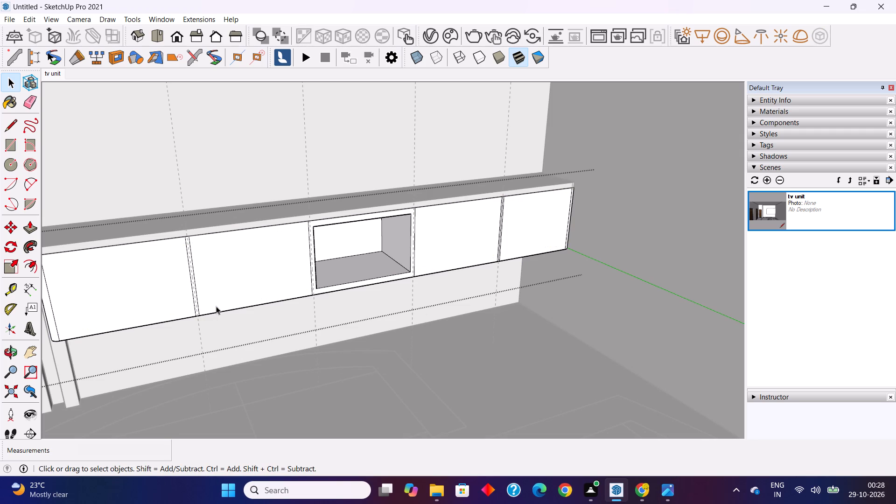
{"action": "key", "text": "Escape"}
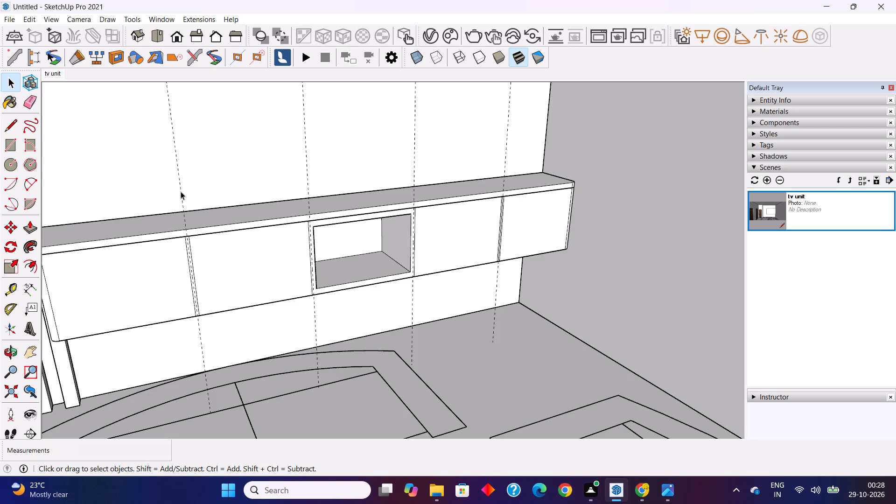
Delete the four vertical guides crossing the wall panel and the cabinet.
{"action": "left_click", "coordinate": [182, 189]}
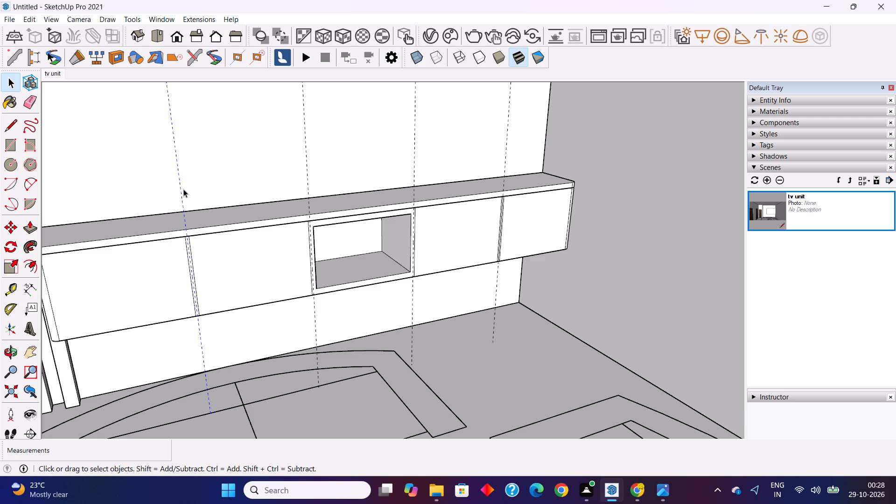
{"action": "key", "text": "Delete"}
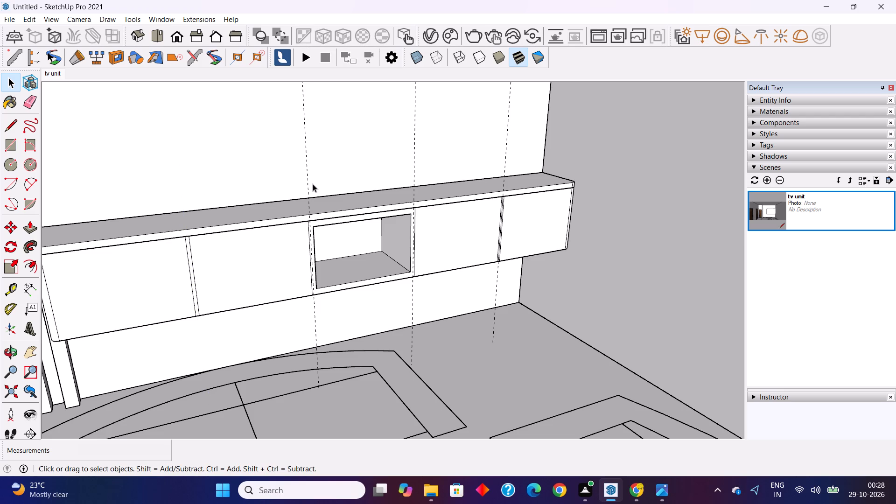
{"action": "left_click", "coordinate": [308, 182]}
{"action": "key", "text": "Delete"}
{"action": "left_click", "coordinate": [415, 175]}
{"action": "key", "text": "Delete"}
{"action": "left_click", "coordinate": [504, 173]}
{"action": "key", "text": "Delete"}
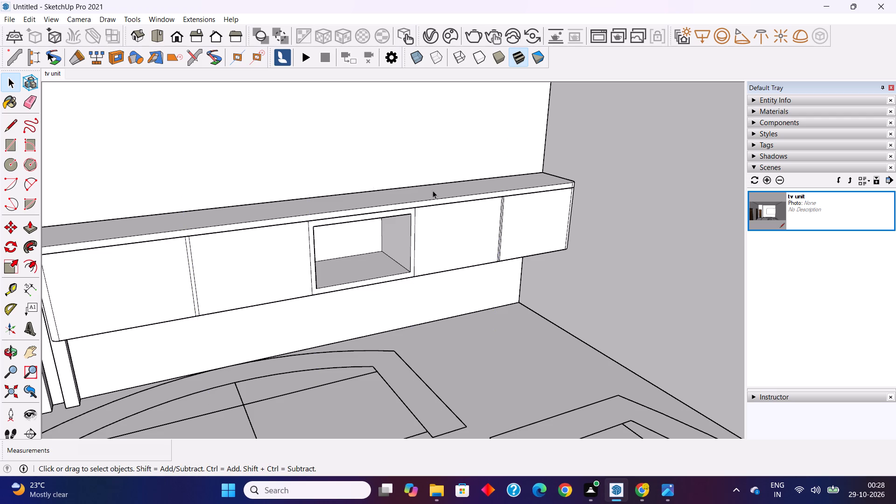
Examine the TV back panel's rounded corner and the floating cabinet from several angles.
{"action": "scroll", "coordinate": [434, 197], "scroll_direction": "down", "scroll_amount": 4}
{"action": "middle_click", "coordinate": [314, 289]}
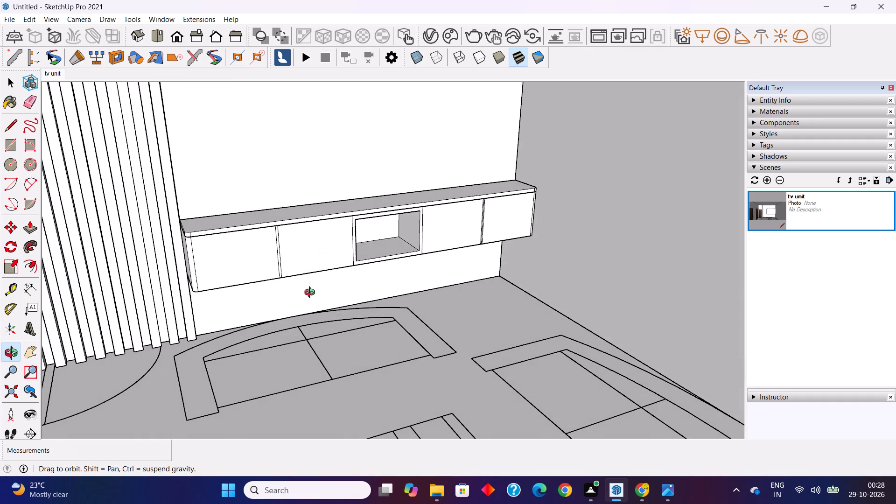
{"action": "middle_click_drag", "start_coordinate": [329, 269], "coordinate": [385, 444], "text": "shift"}
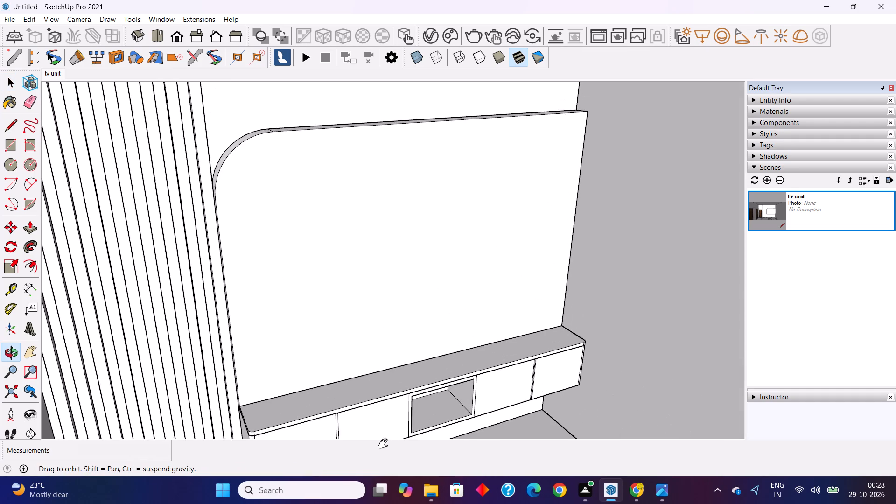
{"action": "middle_click_drag", "start_coordinate": [385, 444], "coordinate": [369, 434], "text": "shift"}
{"action": "middle_click_drag", "start_coordinate": [220, 298], "coordinate": [308, 321]}
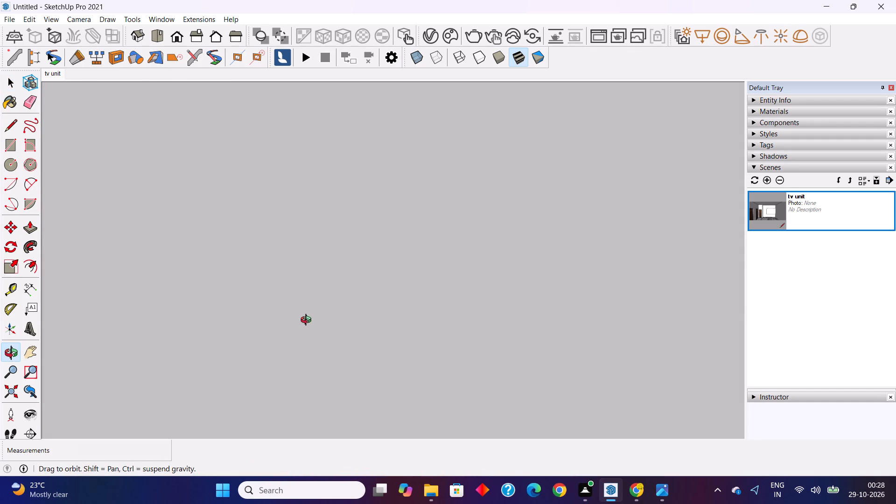
{"action": "middle_click_drag", "start_coordinate": [308, 321], "coordinate": [192, 268]}
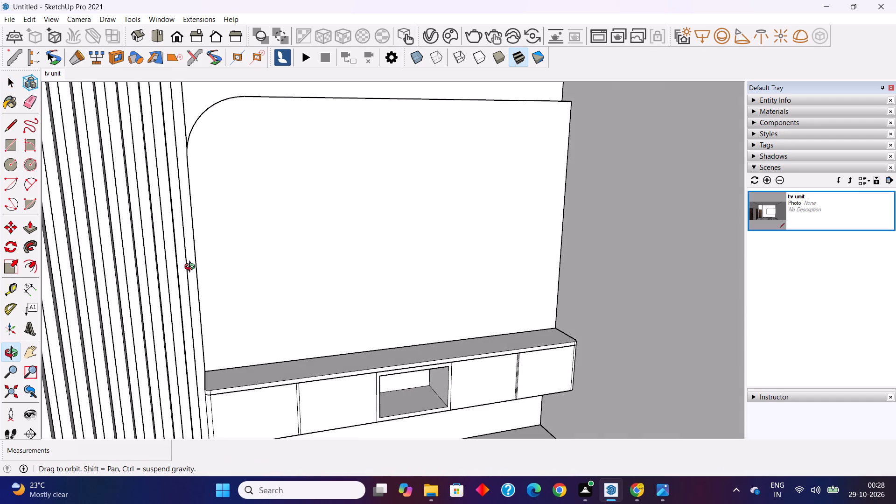
{"action": "middle_click_drag", "start_coordinate": [192, 268], "coordinate": [192, 268]}
{"action": "scroll", "coordinate": [202, 108], "scroll_direction": "up", "scroll_amount": 7}
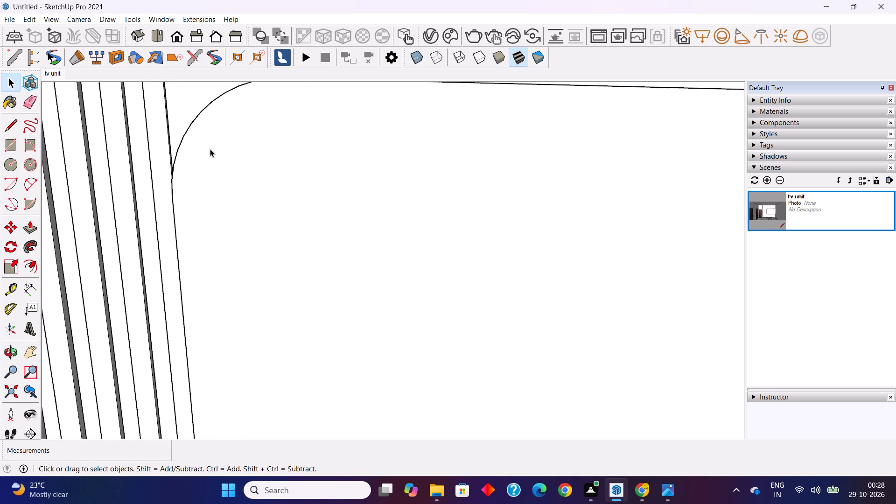
{"action": "middle_click_drag", "start_coordinate": [210, 154], "coordinate": [406, 205]}
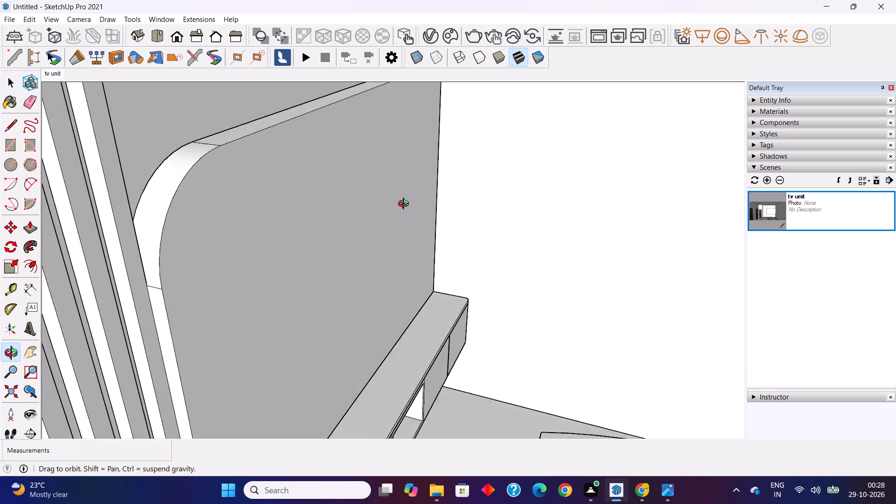
{"action": "middle_click_drag", "start_coordinate": [406, 205], "coordinate": [382, 140]}
{"action": "middle_click_drag", "start_coordinate": [349, 253], "coordinate": [337, 157], "text": "shift"}
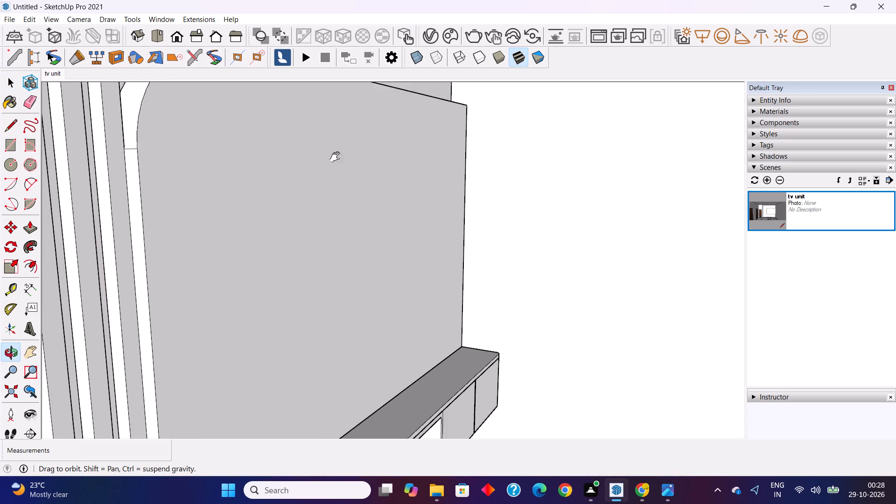
{"action": "middle_click_drag", "start_coordinate": [337, 157], "coordinate": [340, 125], "text": "shift"}
{"action": "middle_click_drag", "start_coordinate": [354, 255], "coordinate": [366, 105], "text": "shift"}
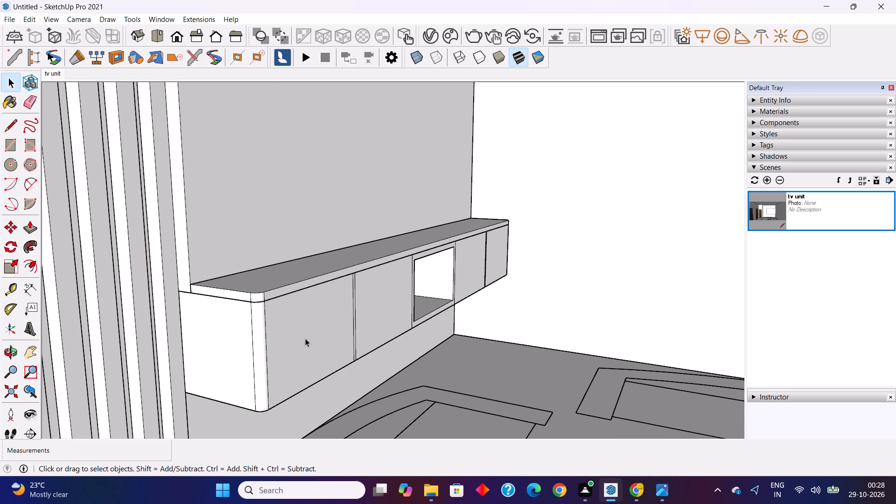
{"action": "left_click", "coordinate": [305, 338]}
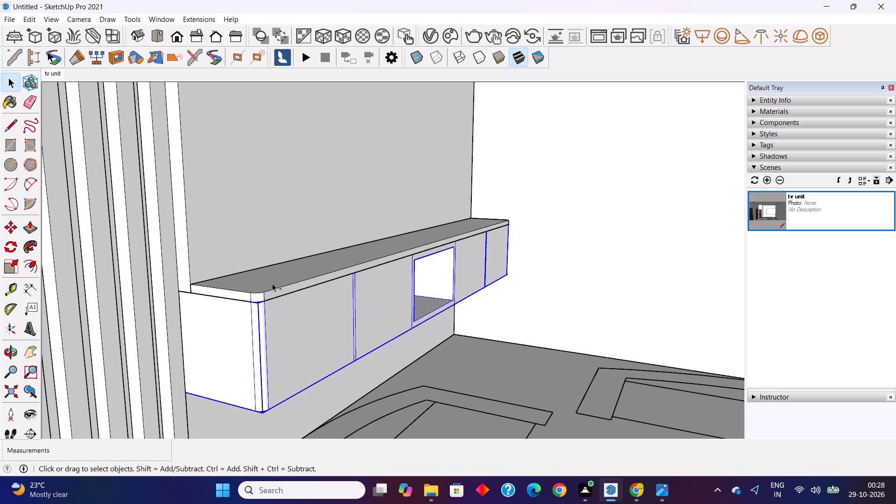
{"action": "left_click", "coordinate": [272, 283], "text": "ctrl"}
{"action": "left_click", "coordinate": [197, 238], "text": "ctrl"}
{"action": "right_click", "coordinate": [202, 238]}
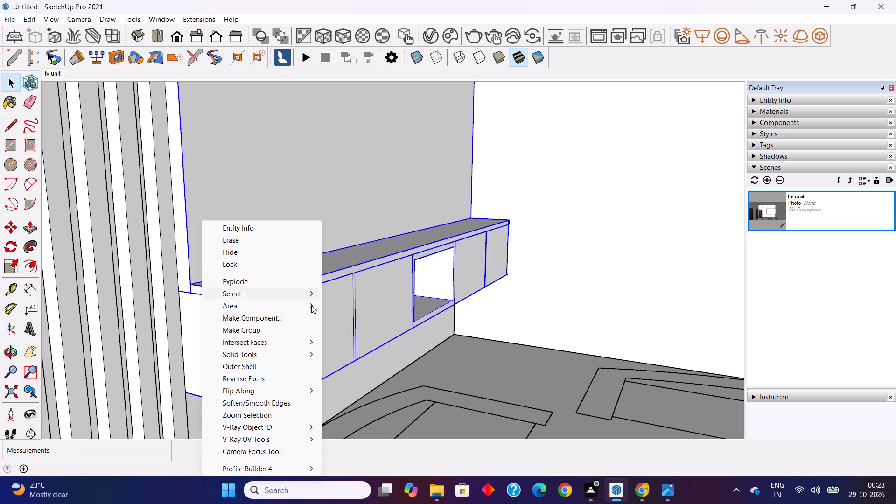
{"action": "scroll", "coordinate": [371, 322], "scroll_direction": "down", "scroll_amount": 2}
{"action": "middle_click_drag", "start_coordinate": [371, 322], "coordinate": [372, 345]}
Select the floating cabinet, its top and the TV back panel, and move them together 2" sideways over the last slat of the wall panelling.
{"action": "left_click", "coordinate": [373, 333]}
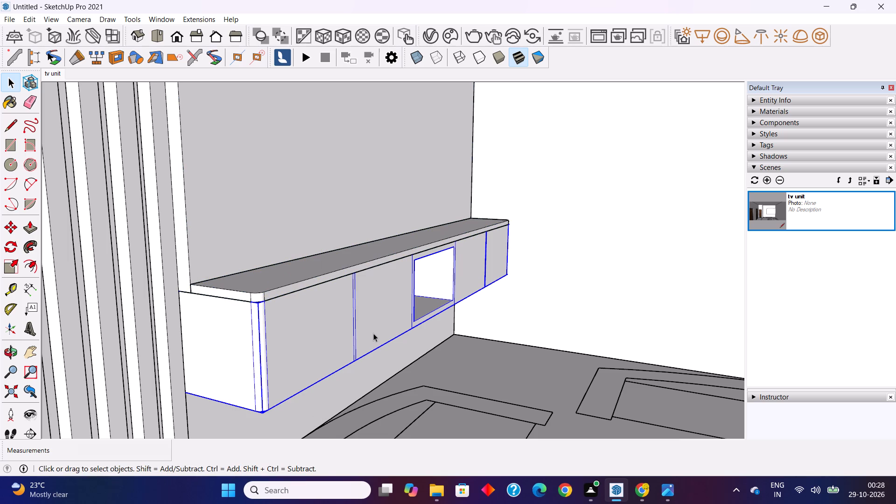
{"action": "left_click", "coordinate": [277, 281], "text": "ctrl"}
{"action": "left_click", "coordinate": [250, 245], "text": "ctrl"}
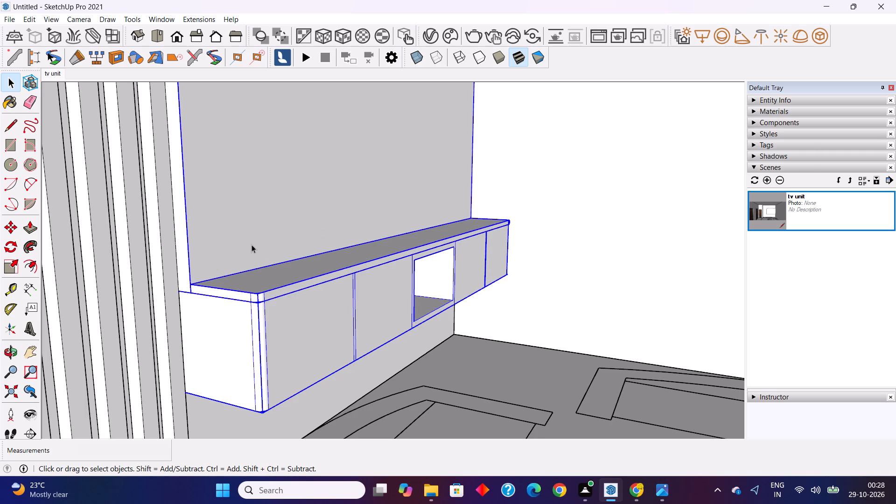
{"action": "middle_click_drag", "start_coordinate": [287, 269], "coordinate": [301, 319]}
{"action": "scroll", "coordinate": [301, 318], "scroll_direction": "down", "scroll_amount": 4}
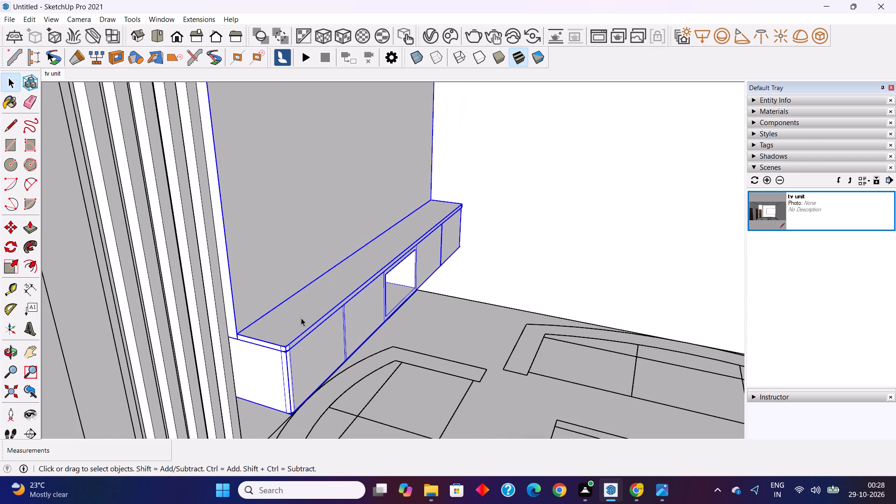
{"action": "middle_click_drag", "start_coordinate": [301, 315], "coordinate": [318, 473], "text": "shift"}
{"action": "middle_click_drag", "start_coordinate": [279, 315], "coordinate": [278, 317]}
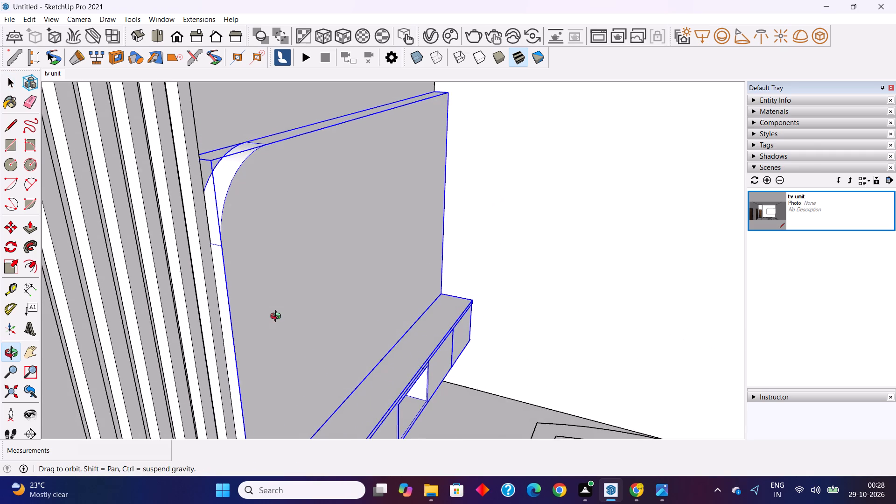
{"action": "middle_click_drag", "start_coordinate": [278, 317], "coordinate": [249, 314]}
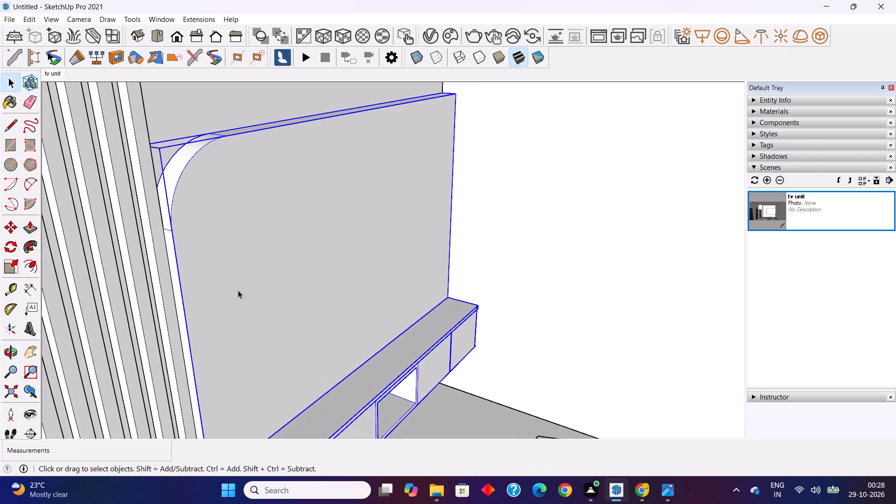
{"action": "scroll", "coordinate": [158, 131], "scroll_direction": "up", "scroll_amount": 7}
{"action": "middle_click_drag", "start_coordinate": [153, 150], "coordinate": [151, 150]}
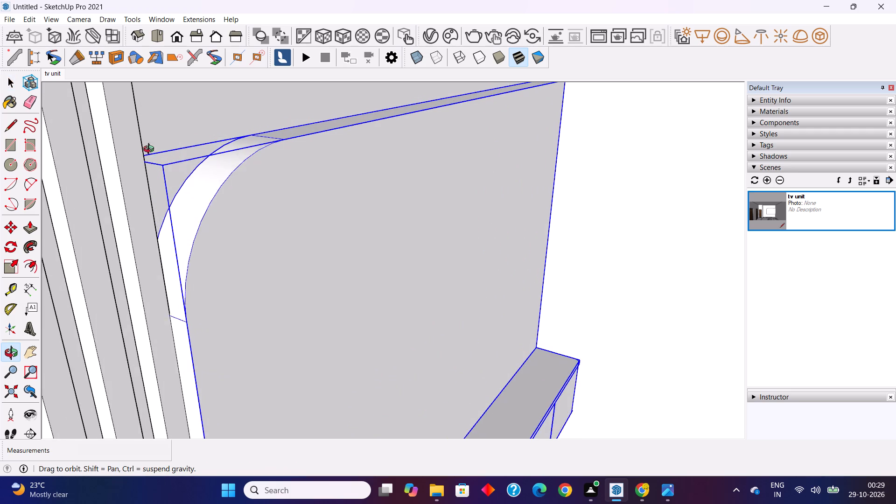
{"action": "middle_click_drag", "start_coordinate": [151, 150], "coordinate": [84, 191]}
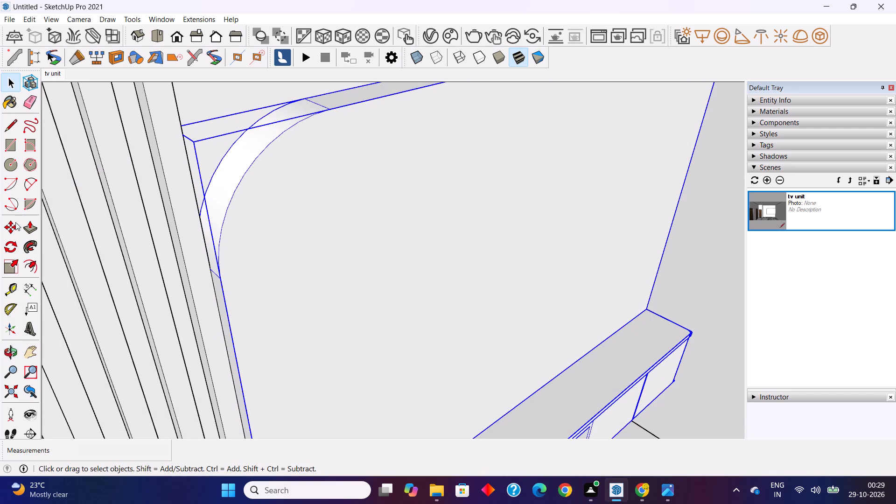
{"action": "left_click", "coordinate": [11, 229]}
{"action": "middle_click_drag", "start_coordinate": [188, 206], "coordinate": [9, 225]}
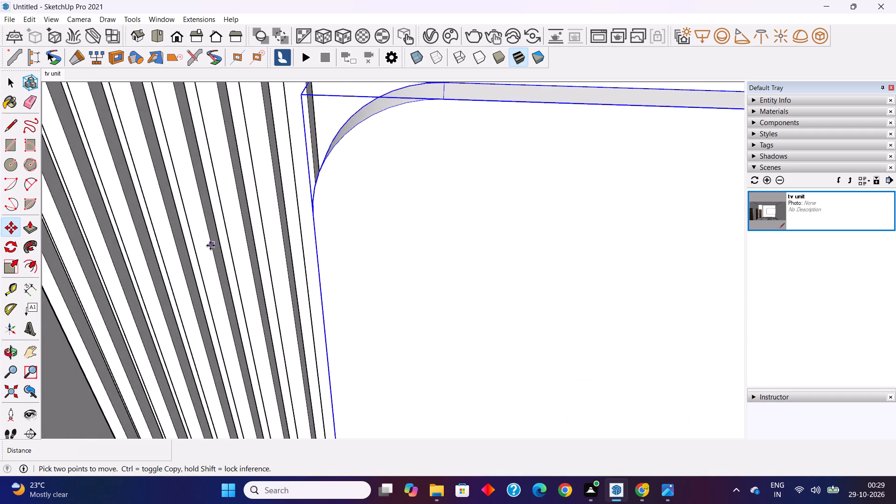
{"action": "scroll", "coordinate": [214, 251], "scroll_direction": "down", "scroll_amount": 3}
{"action": "middle_click_drag", "start_coordinate": [336, 254], "coordinate": [333, 156]}
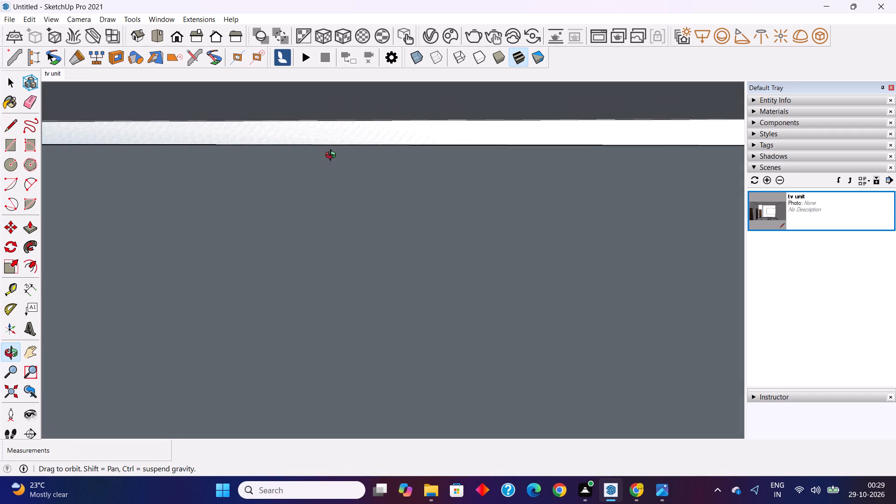
{"action": "middle_click_drag", "start_coordinate": [333, 156], "coordinate": [333, 156]}
{"action": "middle_click_drag", "start_coordinate": [374, 259], "coordinate": [373, 127], "text": "shift"}
{"action": "middle_click_drag", "start_coordinate": [335, 271], "coordinate": [328, 137], "text": "shift"}
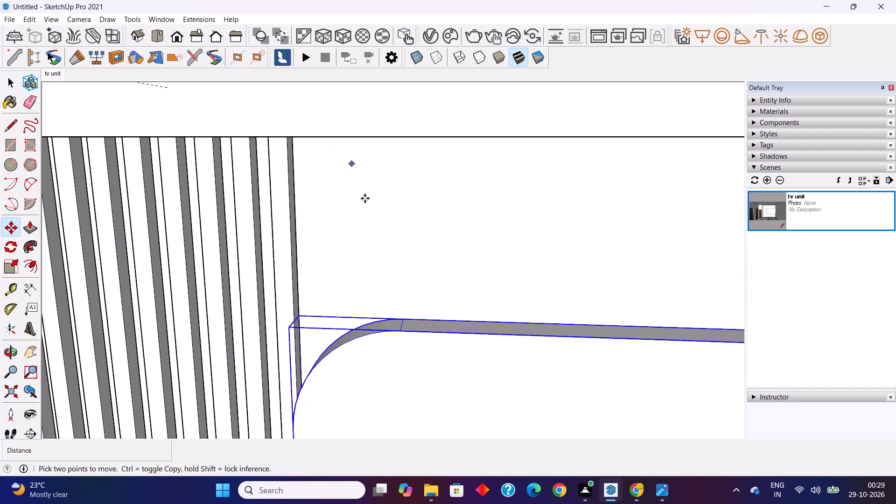
{"action": "middle_click_drag", "start_coordinate": [343, 390], "coordinate": [327, 329], "text": "shift"}
{"action": "scroll", "coordinate": [290, 279], "scroll_direction": "up", "scroll_amount": 8}
{"action": "middle_click_drag", "start_coordinate": [285, 280], "coordinate": [228, 299]}
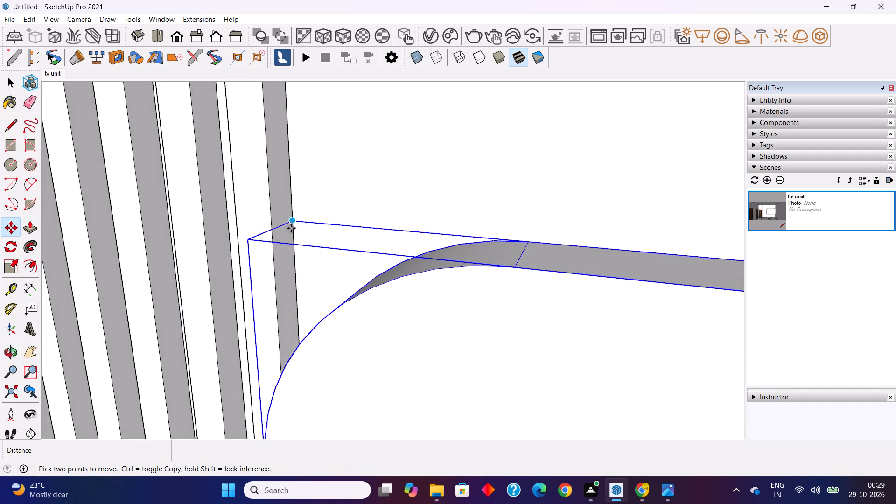
{"action": "left_click", "coordinate": [293, 221]}
{"action": "left_click", "coordinate": [274, 231]}
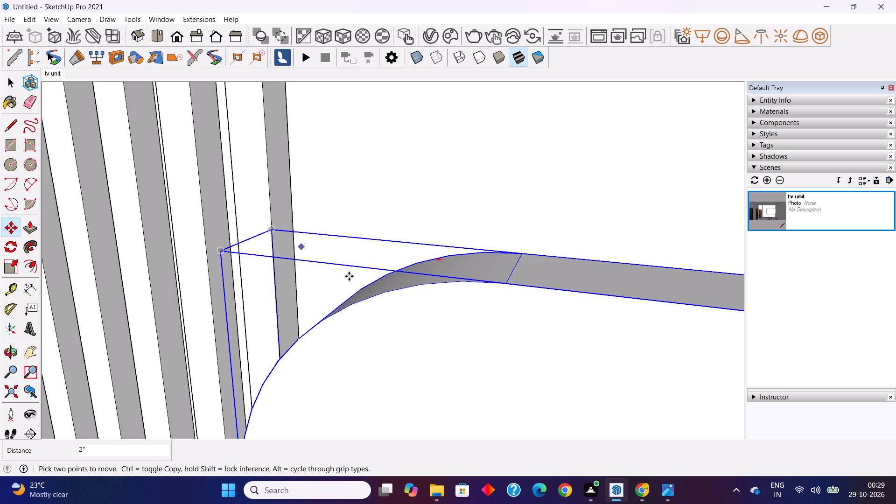
Examine the moved TV unit's position against the slats and wall, including from the saved "tv unit" scene, and leave the Move tool.
{"action": "middle_click_drag", "start_coordinate": [392, 298], "coordinate": [677, 298]}
{"action": "scroll", "coordinate": [370, 249], "scroll_direction": "down", "scroll_amount": 3}
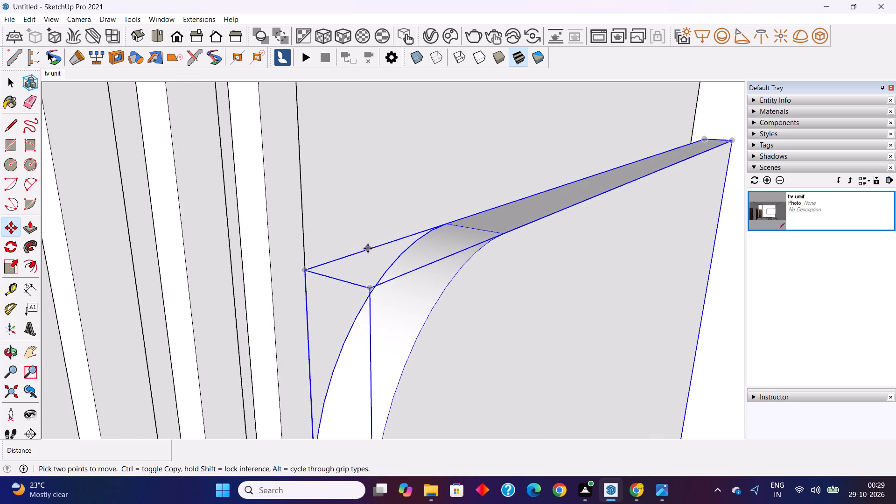
{"action": "scroll", "coordinate": [368, 248], "scroll_direction": "down", "scroll_amount": 8}
{"action": "middle_click_drag", "start_coordinate": [414, 270], "coordinate": [344, 191], "text": "shift"}
{"action": "scroll", "coordinate": [352, 273], "scroll_direction": "down", "scroll_amount": 3}
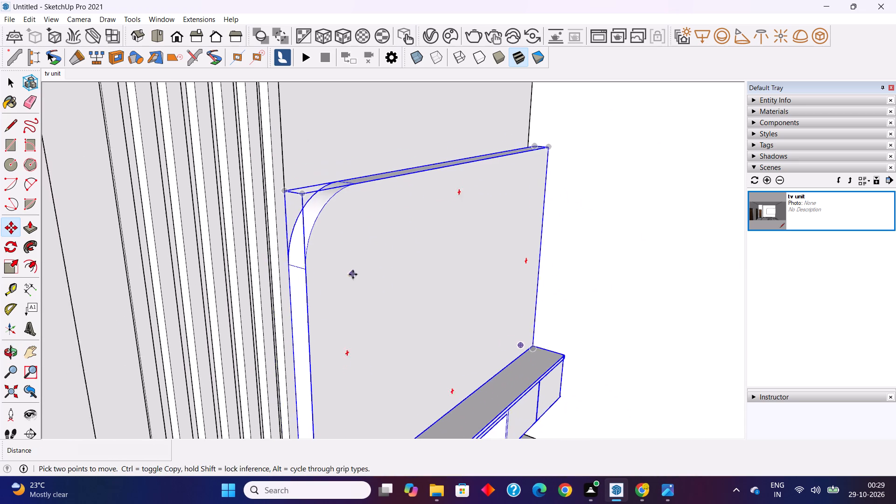
{"action": "middle_click_drag", "start_coordinate": [350, 287], "coordinate": [323, 224], "text": "shift"}
{"action": "scroll", "coordinate": [323, 224], "scroll_direction": "down", "scroll_amount": 4}
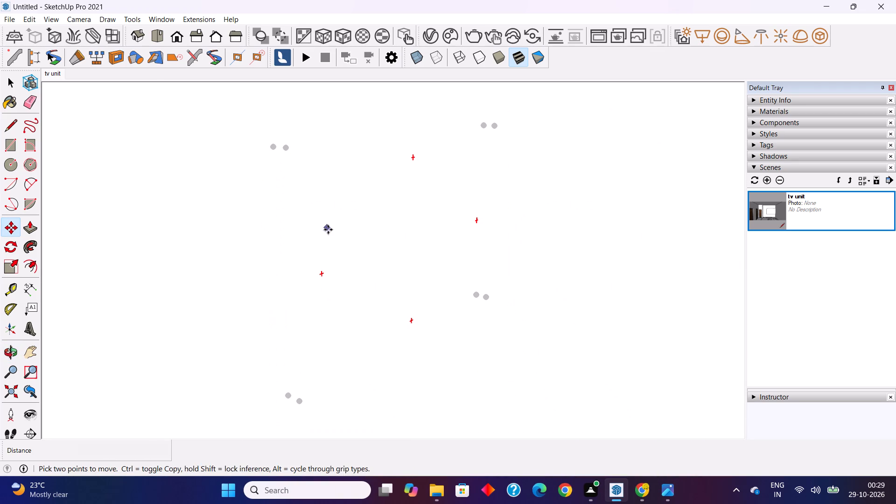
{"action": "left_click", "coordinate": [52, 73]}
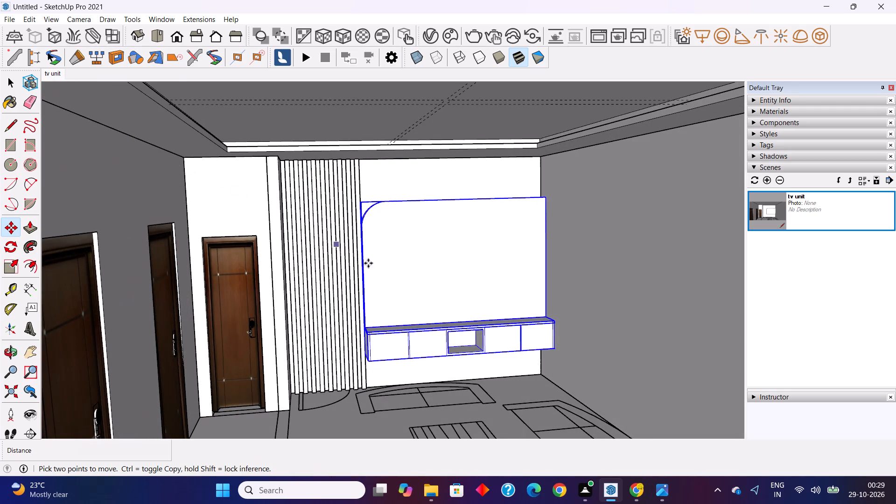
{"action": "scroll", "coordinate": [558, 304], "scroll_direction": "up", "scroll_amount": 1}
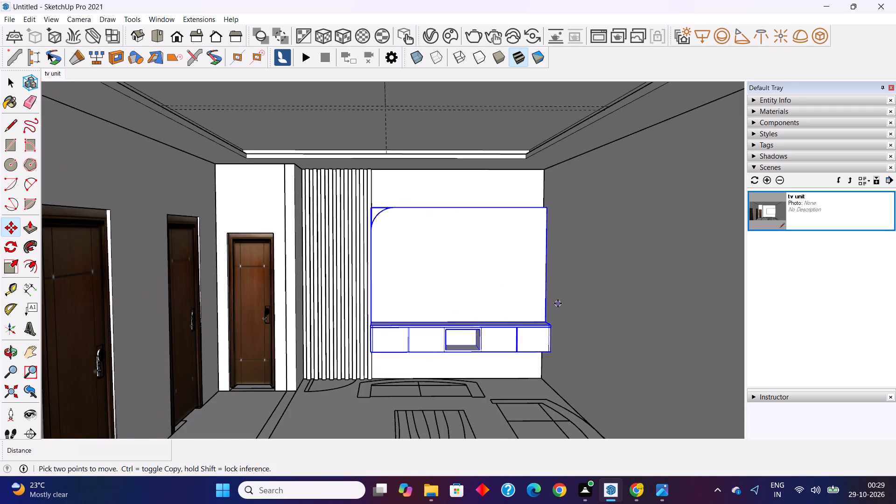
{"action": "scroll", "coordinate": [558, 303], "scroll_direction": "up", "scroll_amount": 3}
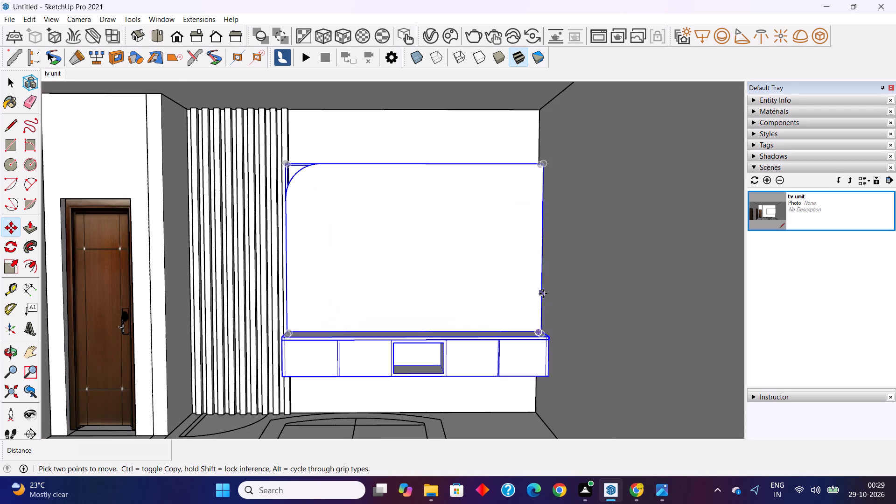
{"action": "key", "text": "space"}
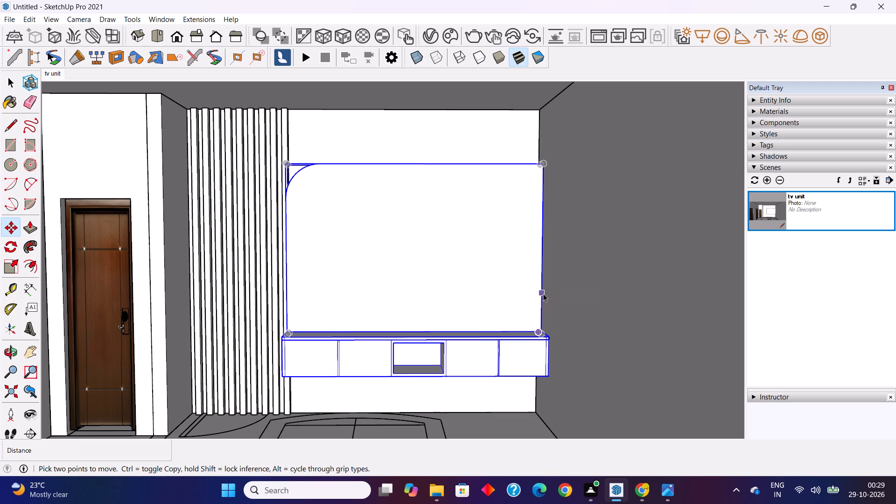
{"action": "key", "text": "Escape"}
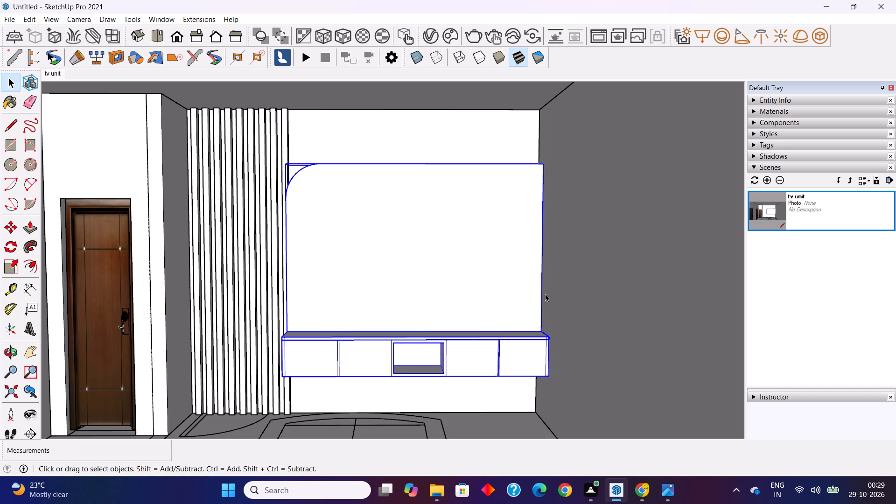
Switch to the image viewer to consult the reference picture tv unit.png.
{"action": "left_click", "coordinate": [665, 493]}
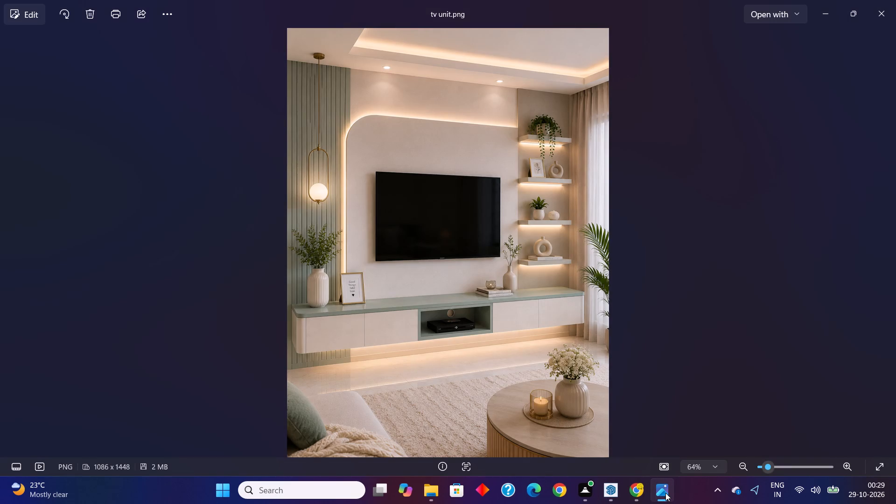
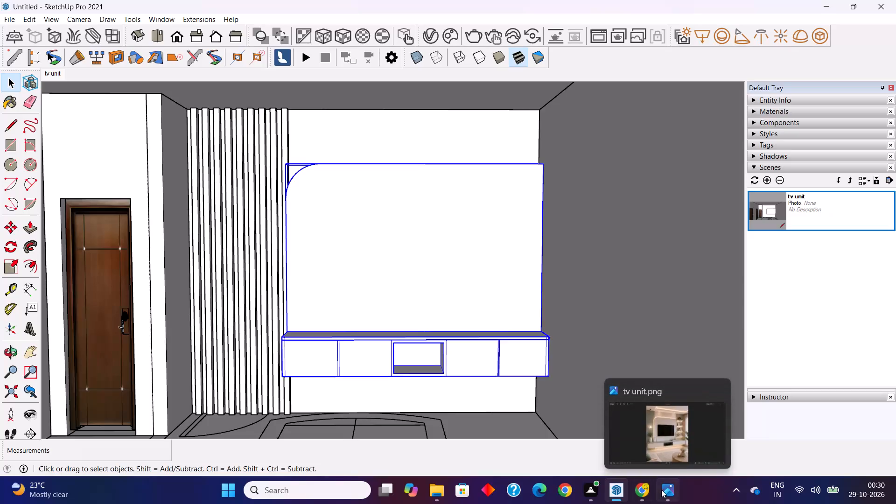
Check the reference picture tv unit.png and place a vertical guide 1.5' inward from the TV back panel's edge farthest from the slats.
{"action": "left_click", "coordinate": [663, 490]}
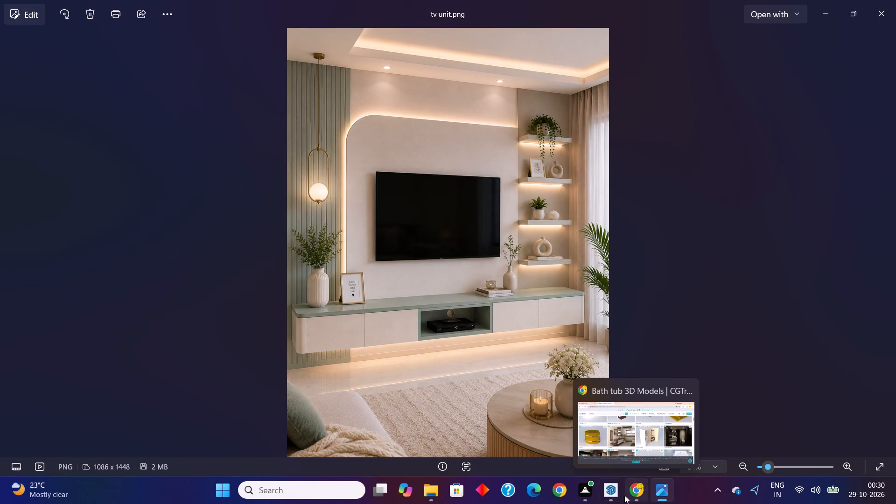
{"action": "left_click", "coordinate": [612, 493]}
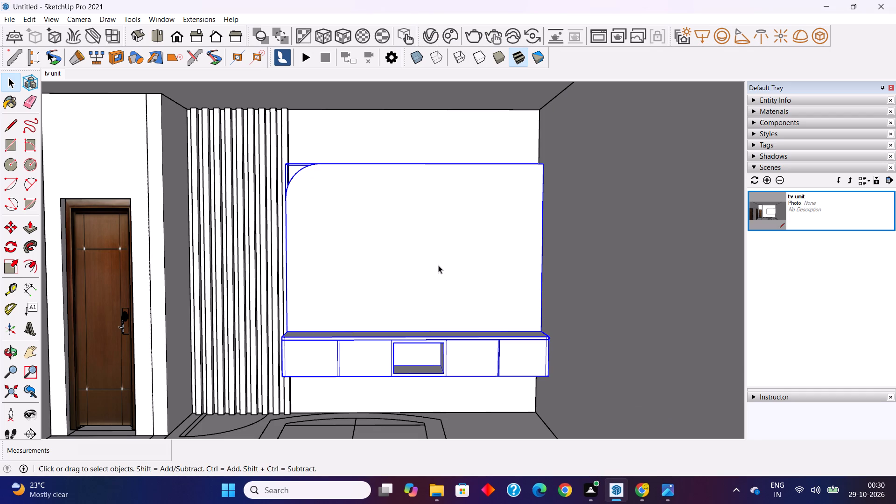
{"action": "key", "text": "Escape"}
{"action": "key", "text": "Escape"}
{"action": "key", "text": "Escape"}
{"action": "left_click", "coordinate": [443, 139]}
{"action": "key", "text": "Escape"}
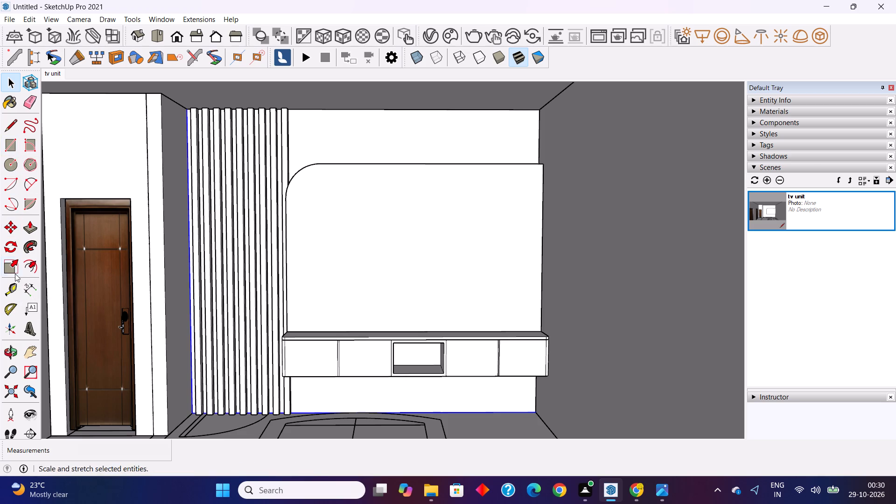
{"action": "left_click", "coordinate": [12, 287]}
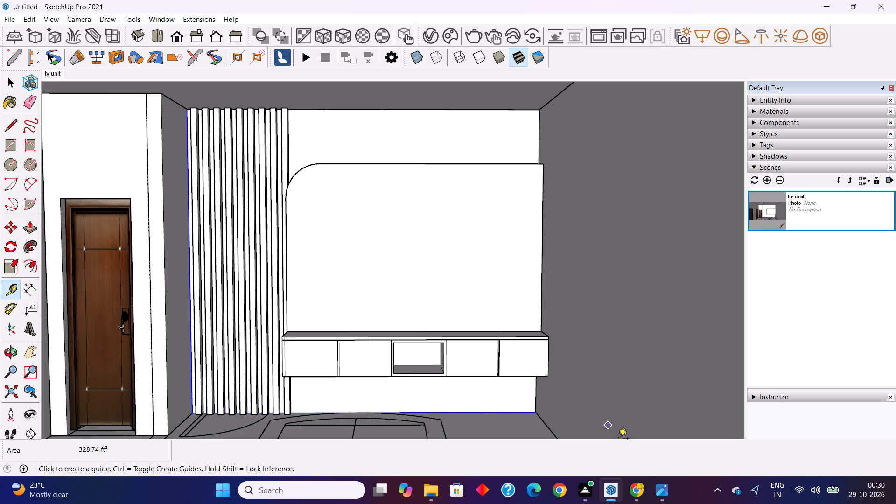
{"action": "left_click", "coordinate": [665, 492]}
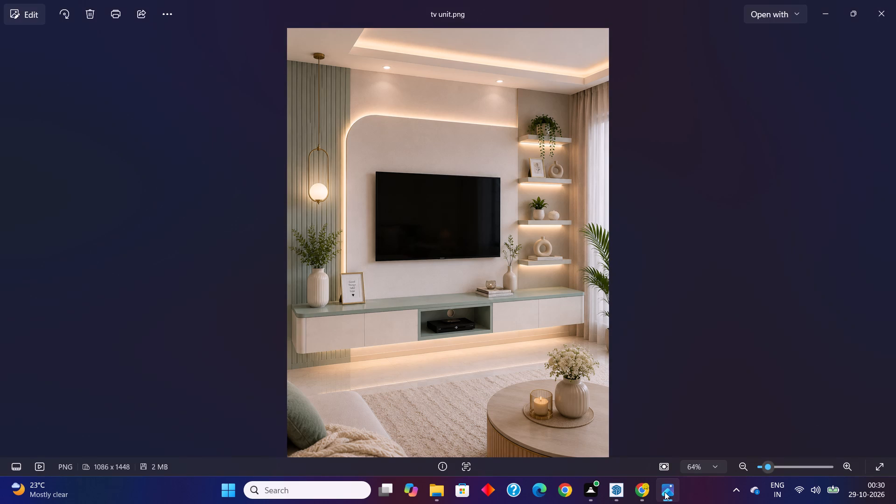
{"action": "left_click", "coordinate": [620, 488]}
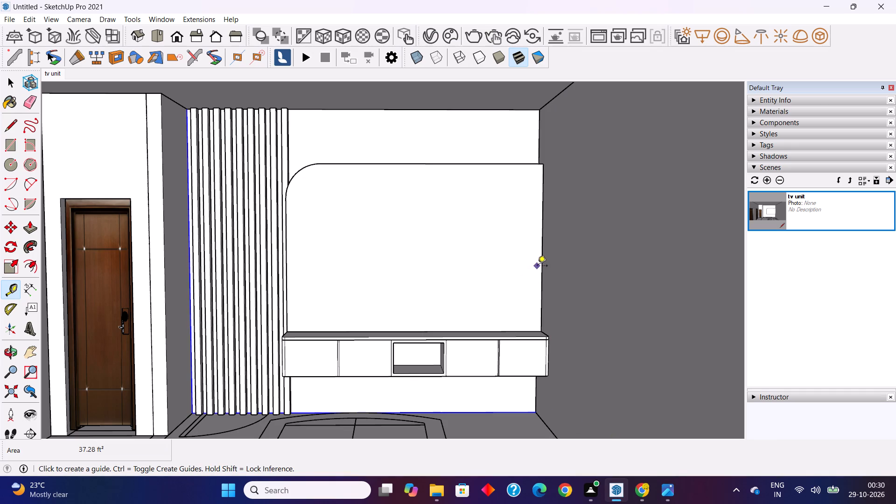
{"action": "left_click", "coordinate": [542, 262]}
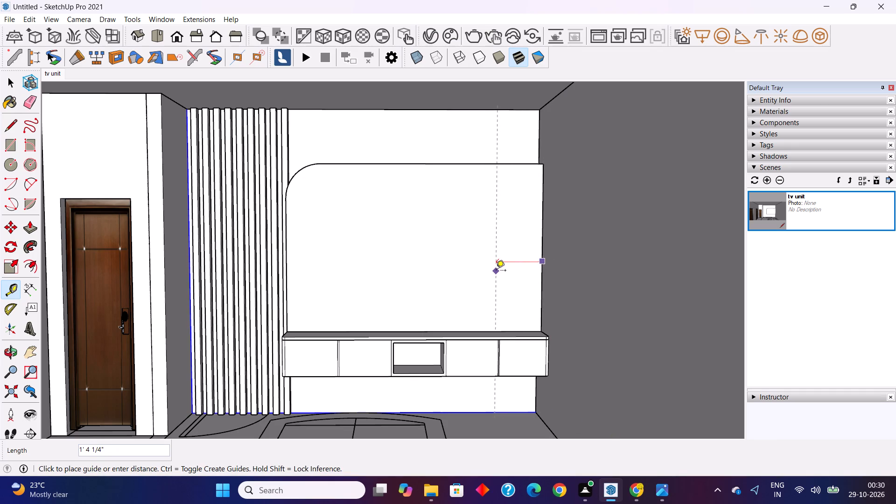
{"action": "type", "text": "1.5'"}
{"action": "key", "text": "Return"}
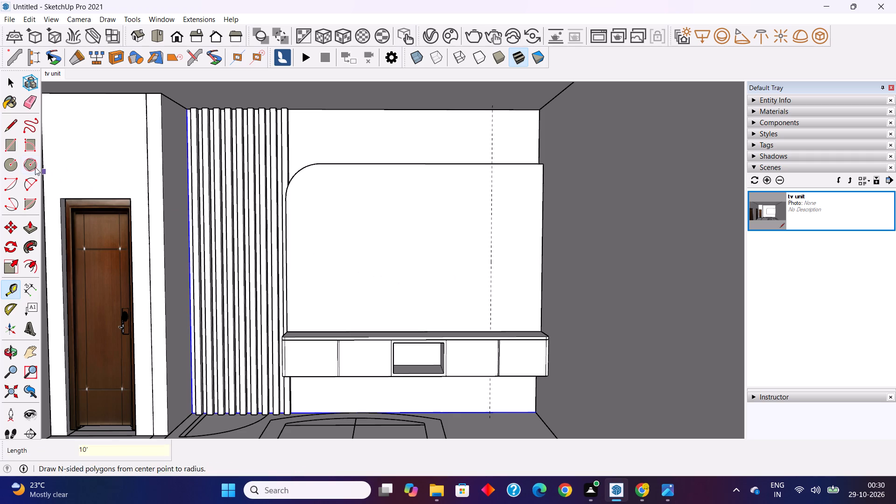
Draw a 1' 6" by 4' 11" rectangle on the back panel between the guide and its outer edge, down to the cabinet top.
{"action": "left_click", "coordinate": [14, 147]}
{"action": "middle_click_drag", "start_coordinate": [427, 260], "coordinate": [433, 308]}
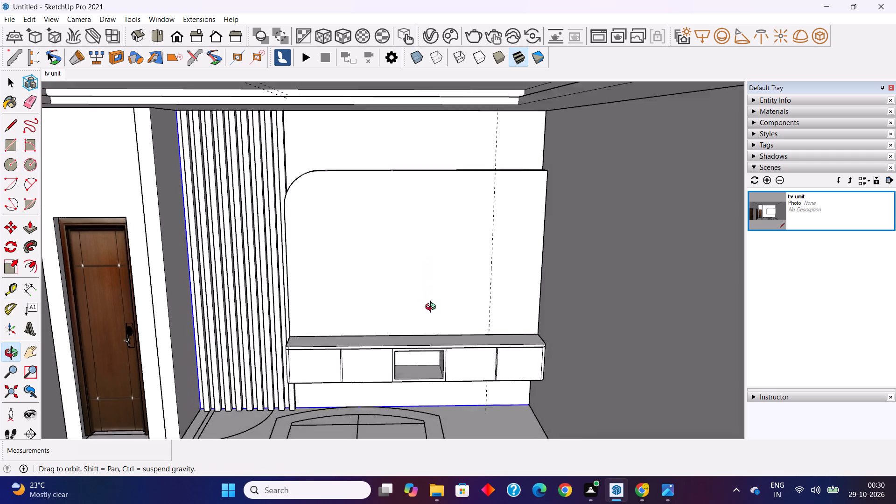
{"action": "middle_click_drag", "start_coordinate": [433, 308], "coordinate": [440, 292]}
{"action": "scroll", "coordinate": [532, 186], "scroll_direction": "up", "scroll_amount": 2}
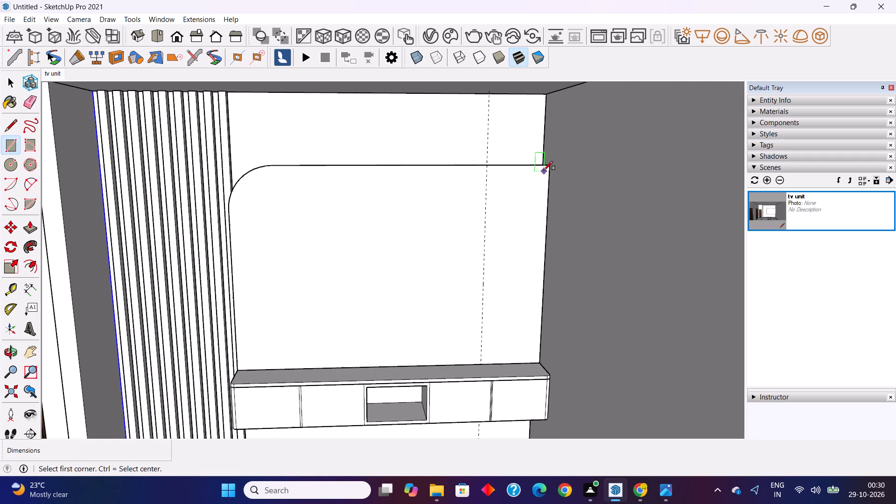
{"action": "left_click", "coordinate": [549, 163]}
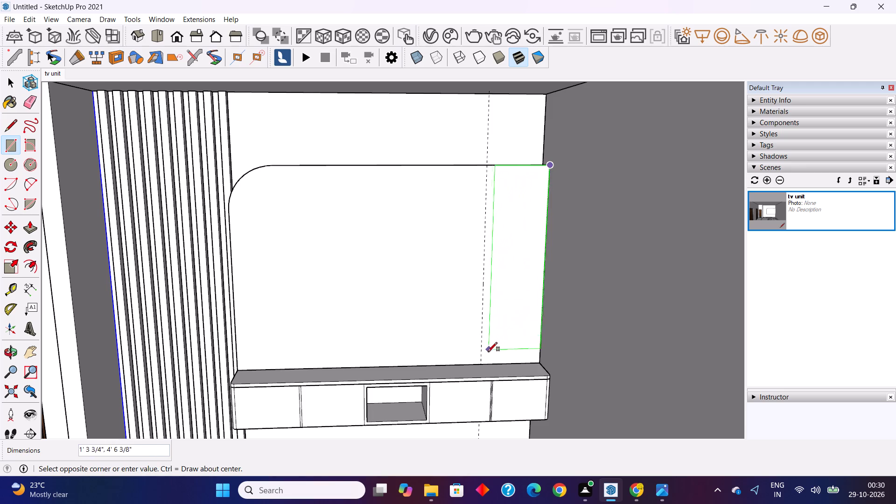
{"action": "left_click", "coordinate": [481, 366]}
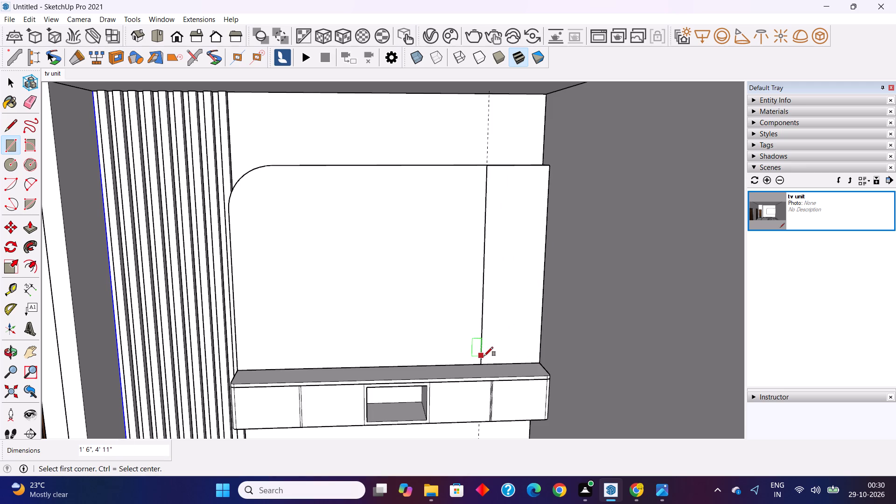
Make a group from the new rectangle's face and edges.
{"action": "key", "text": "space"}
{"action": "double_click", "coordinate": [511, 301]}
{"action": "right_click", "coordinate": [514, 301]}
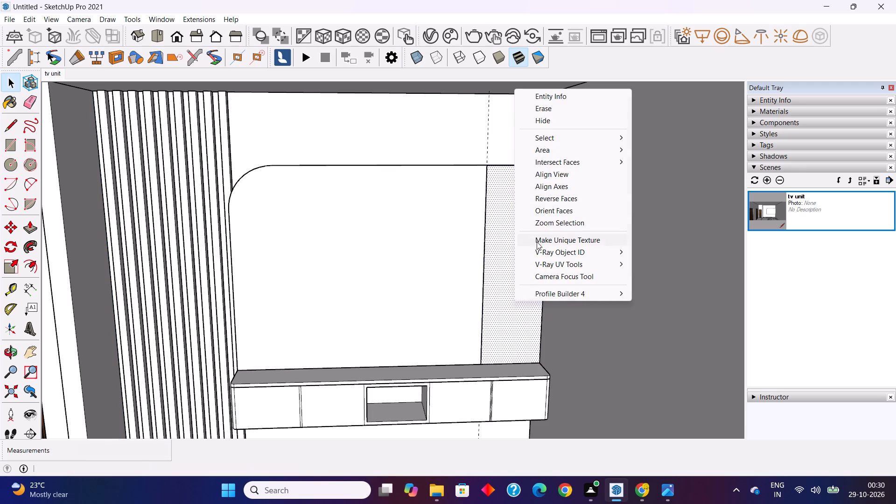
{"action": "double_click", "coordinate": [506, 323]}
{"action": "right_click", "coordinate": [506, 323]}
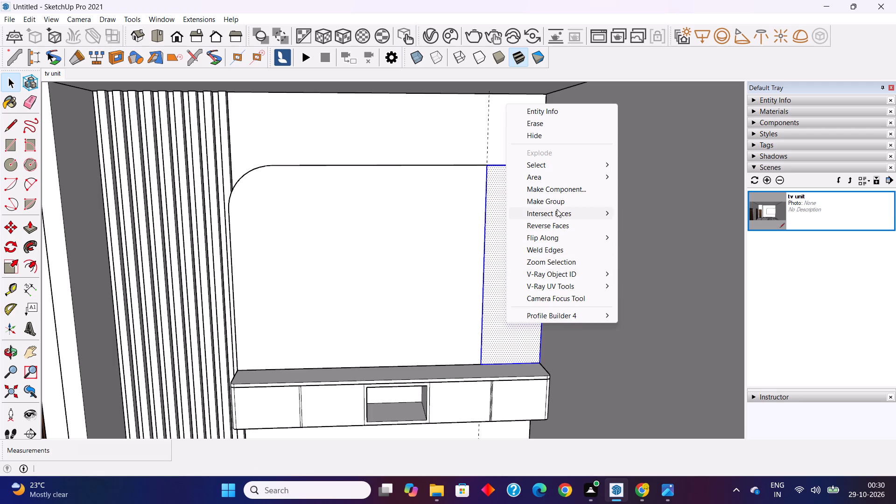
{"action": "left_click", "coordinate": [556, 202]}
Open the rectangle group and extrude its front face 0.5" out from the back panel.
{"action": "middle_click_drag", "start_coordinate": [475, 272], "coordinate": [508, 284]}
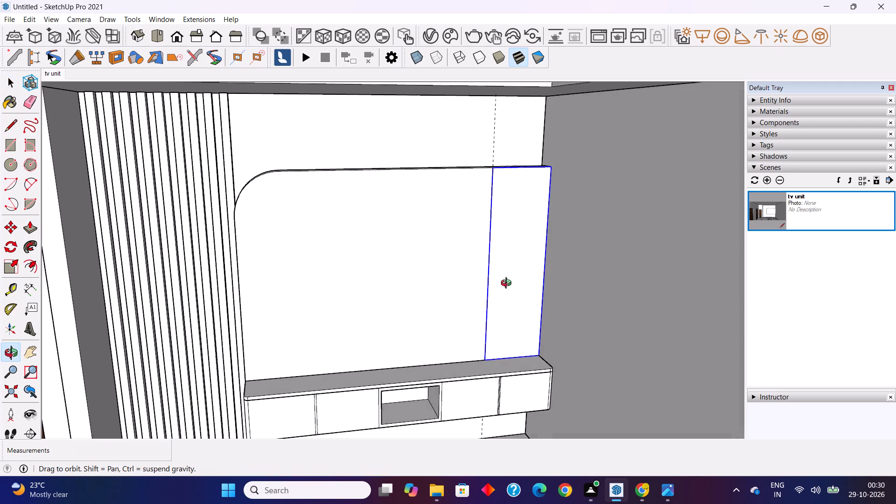
{"action": "middle_click_drag", "start_coordinate": [508, 284], "coordinate": [516, 277]}
{"action": "scroll", "coordinate": [514, 185], "scroll_direction": "up", "scroll_amount": 6}
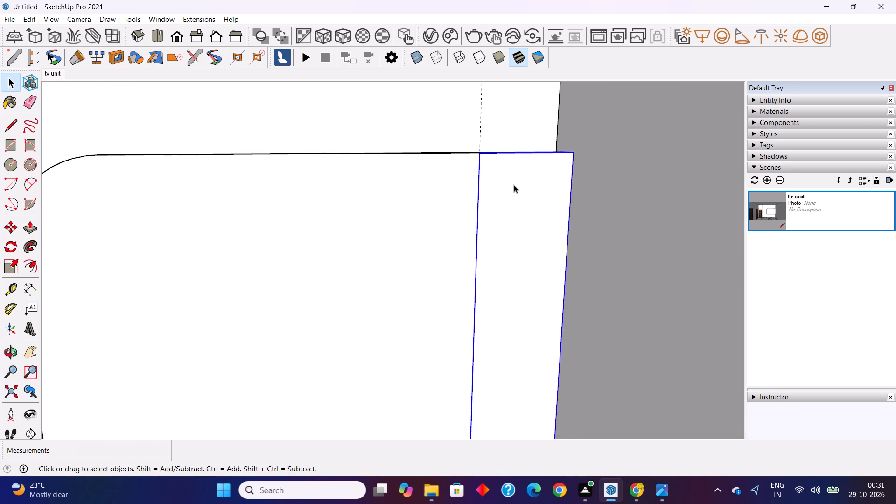
{"action": "scroll", "coordinate": [514, 185], "scroll_direction": "up", "scroll_amount": 3}
{"action": "middle_click_drag", "start_coordinate": [518, 211], "coordinate": [589, 265]}
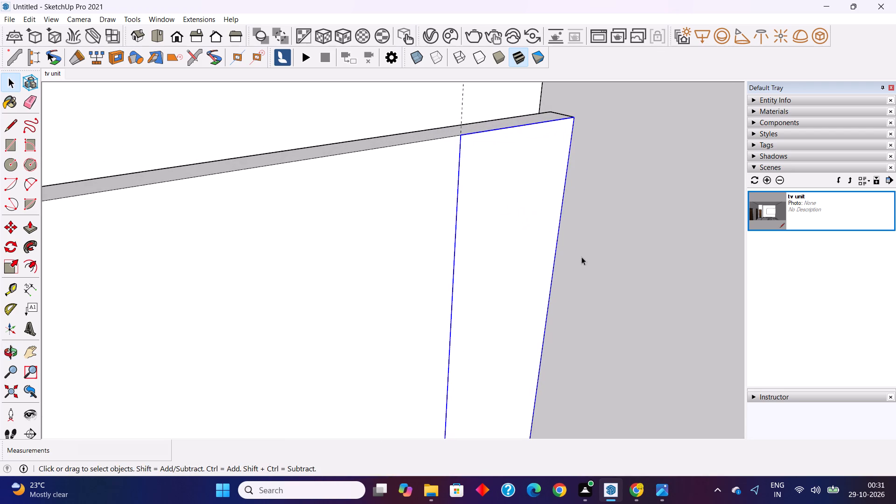
{"action": "double_click", "coordinate": [521, 210]}
{"action": "left_click", "coordinate": [32, 227]}
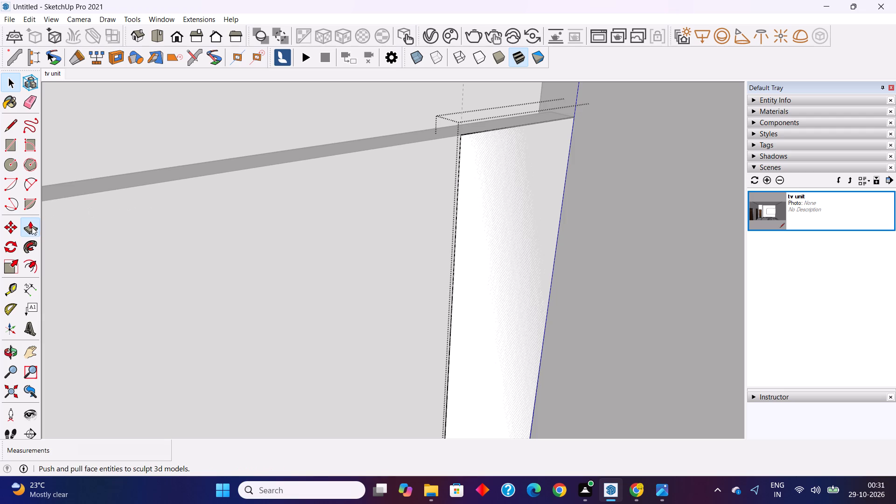
{"action": "left_click", "coordinate": [497, 222]}
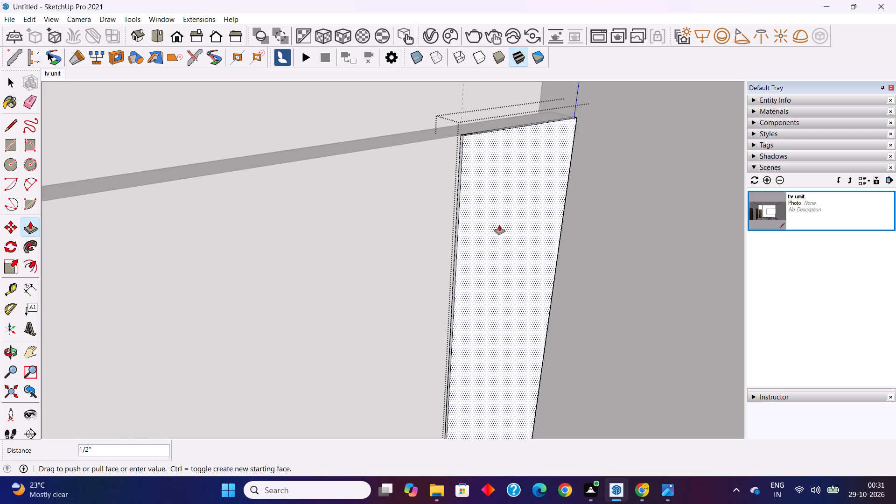
{"action": "type", "text": ".5"}
{"action": "key", "text": "shift+quotedbl"}
{"action": "key", "text": "Return"}
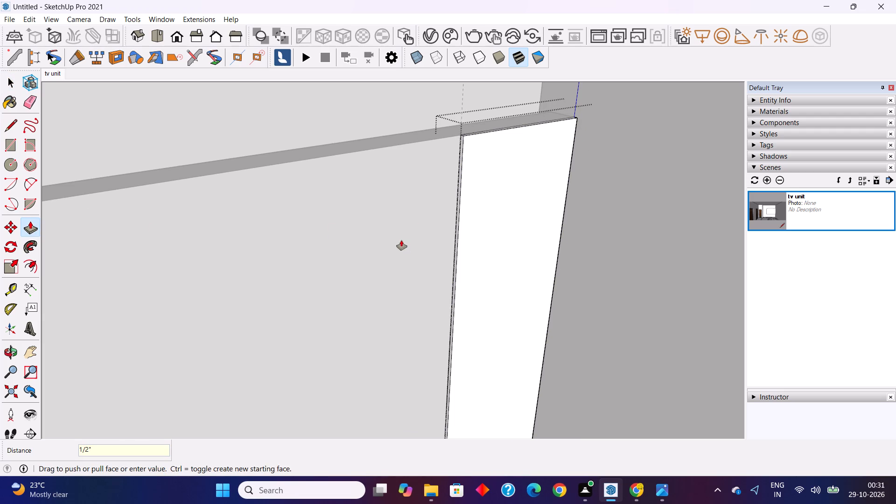
Extend the strip's top face upward about 1' 2 1/4" toward the ceiling with Push/Pull.
{"action": "middle_click_drag", "start_coordinate": [415, 236], "coordinate": [399, 317], "text": "shift"}
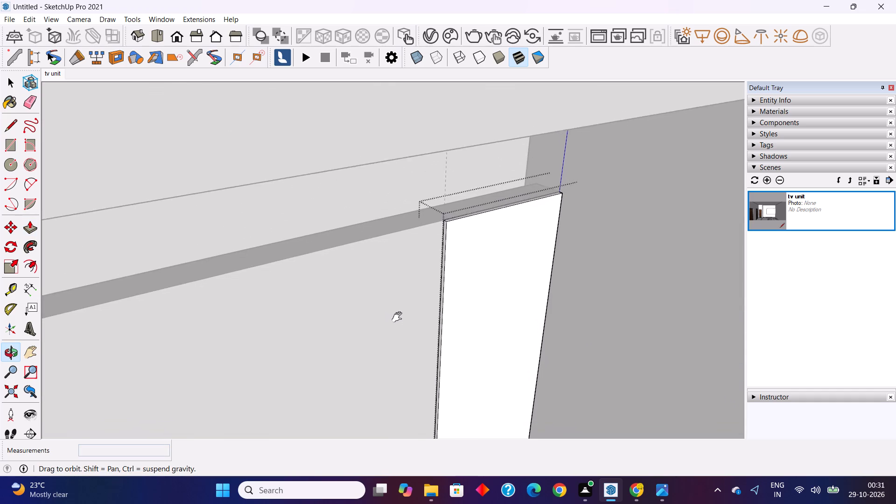
{"action": "middle_click_drag", "start_coordinate": [399, 317], "coordinate": [413, 299], "text": "shift"}
{"action": "middle_click_drag", "start_coordinate": [447, 286], "coordinate": [478, 275]}
{"action": "scroll", "coordinate": [457, 166], "scroll_direction": "up", "scroll_amount": 4}
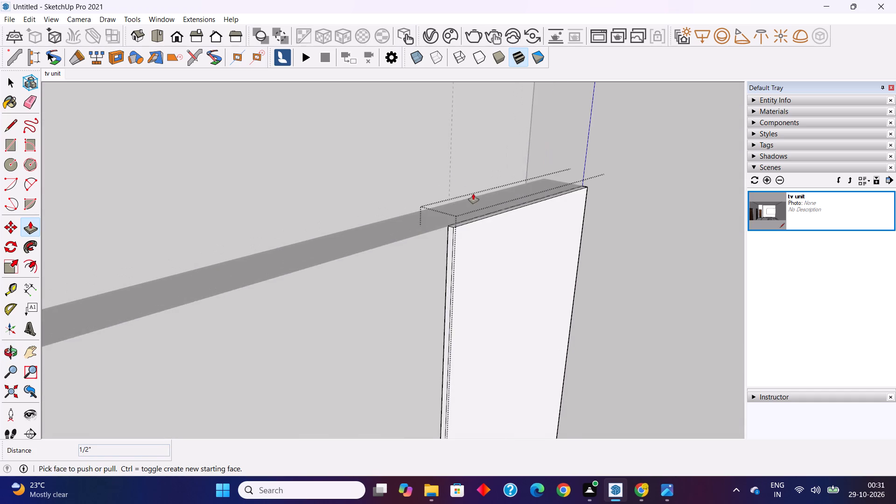
{"action": "scroll", "coordinate": [473, 196], "scroll_direction": "up", "scroll_amount": 2}
{"action": "left_click", "coordinate": [469, 229]}
{"action": "scroll", "coordinate": [470, 229], "scroll_direction": "down", "scroll_amount": 6}
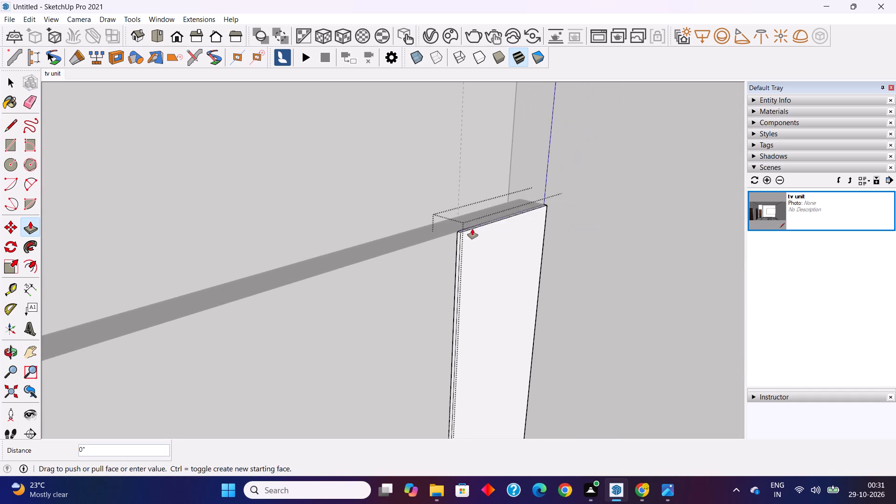
{"action": "scroll", "coordinate": [472, 229], "scroll_direction": "down", "scroll_amount": 4}
{"action": "middle_click_drag", "start_coordinate": [473, 229], "coordinate": [451, 144]}
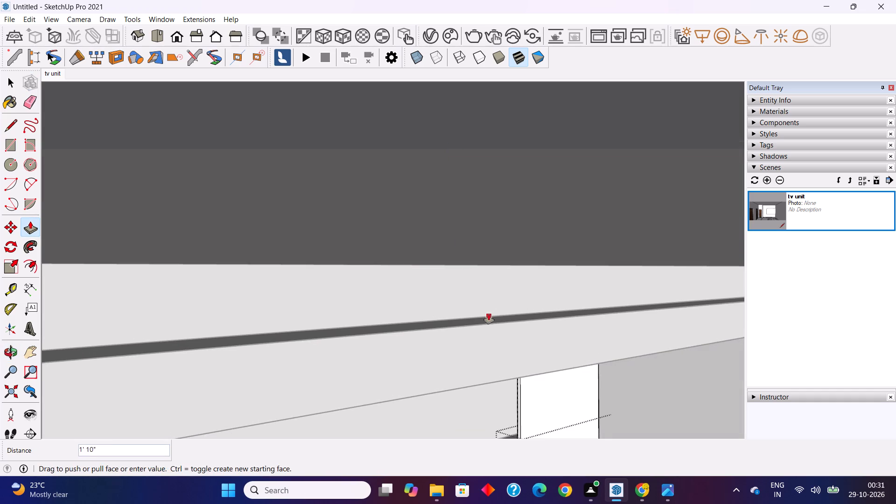
{"action": "middle_click_drag", "start_coordinate": [489, 314], "coordinate": [446, 127], "text": "shift"}
{"action": "middle_click_drag", "start_coordinate": [508, 311], "coordinate": [481, 197], "text": "shift"}
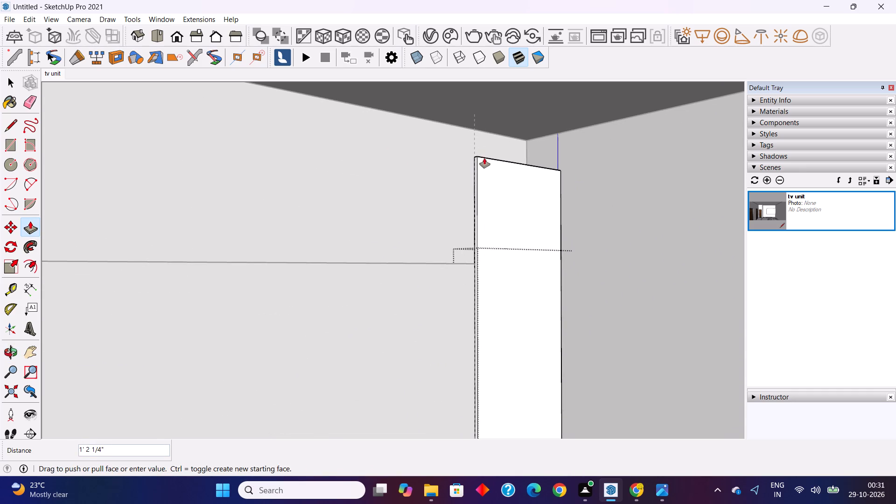
{"action": "left_click", "coordinate": [484, 158]}
{"action": "key", "text": "space"}
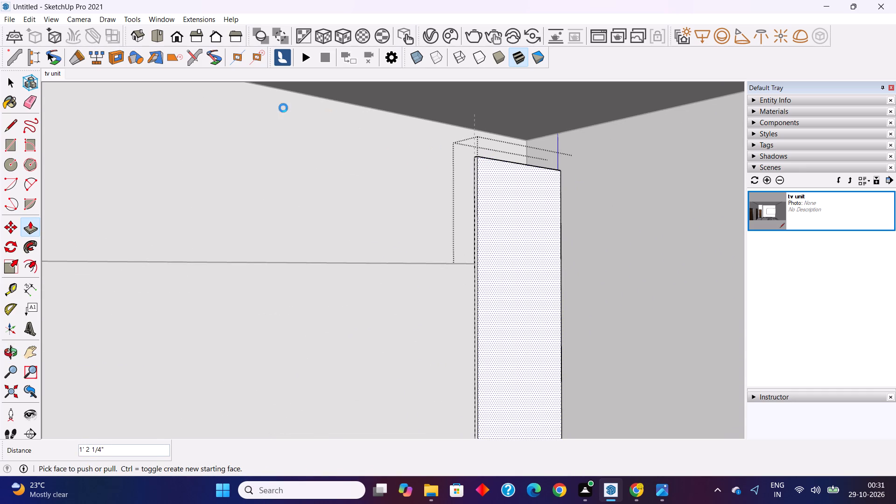
Examine the raised strip from the "tv unit" scene, leave the group, and compare it with the reference picture.
{"action": "left_click", "coordinate": [54, 76]}
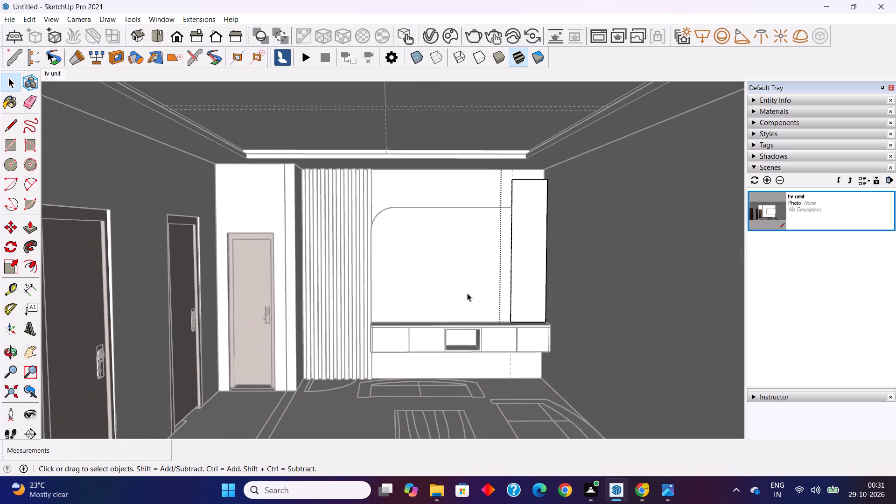
{"action": "scroll", "coordinate": [541, 305], "scroll_direction": "up", "scroll_amount": 7}
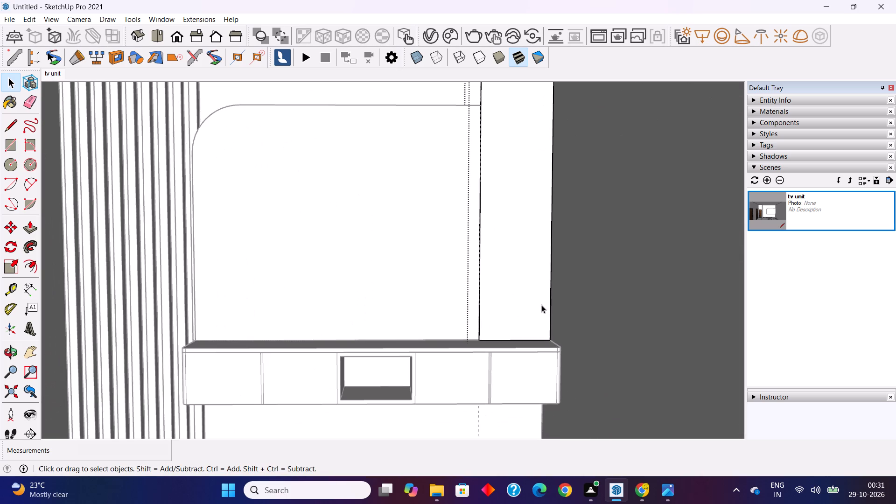
{"action": "key", "text": "Escape"}
{"action": "key", "text": "Escape"}
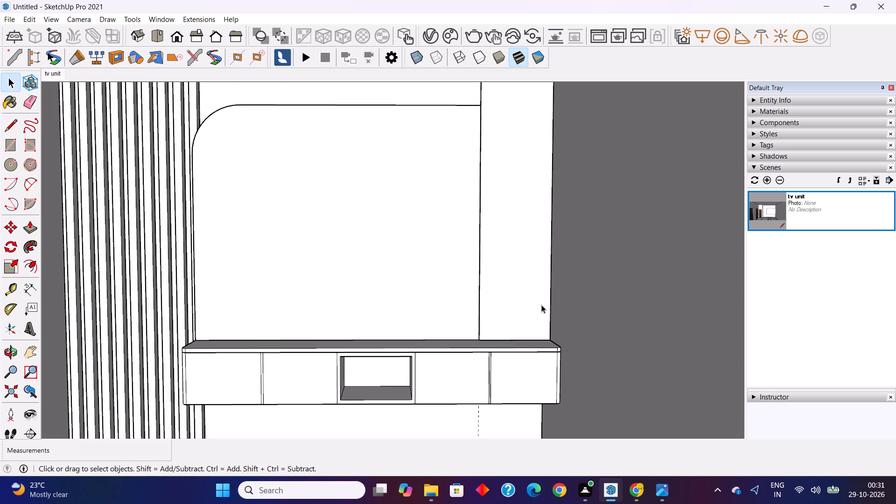
{"action": "left_click", "coordinate": [668, 493]}
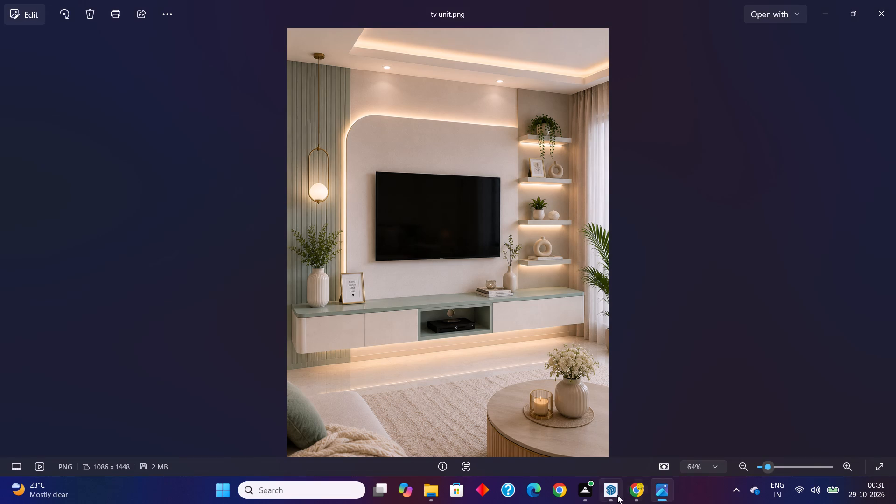
{"action": "left_click", "coordinate": [615, 495]}
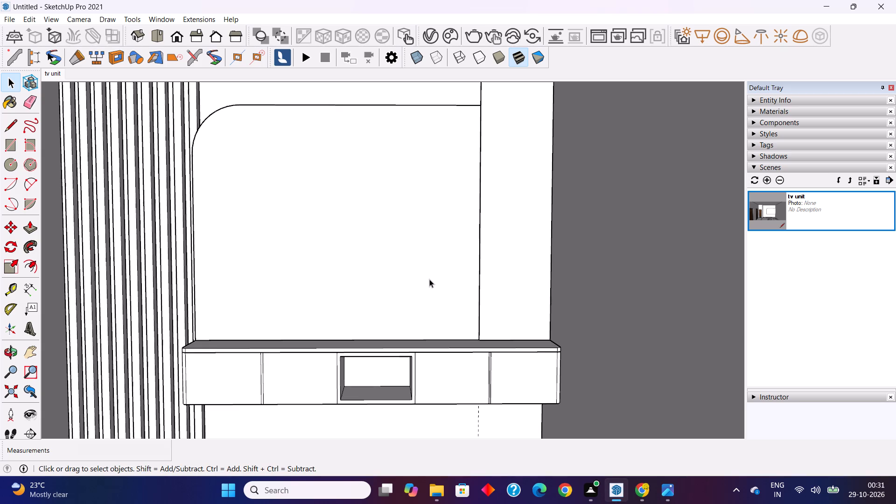
Delete the vertical guide line above the side strip on the TV wall.
{"action": "middle_click_drag", "start_coordinate": [436, 279], "coordinate": [442, 387], "text": "shift"}
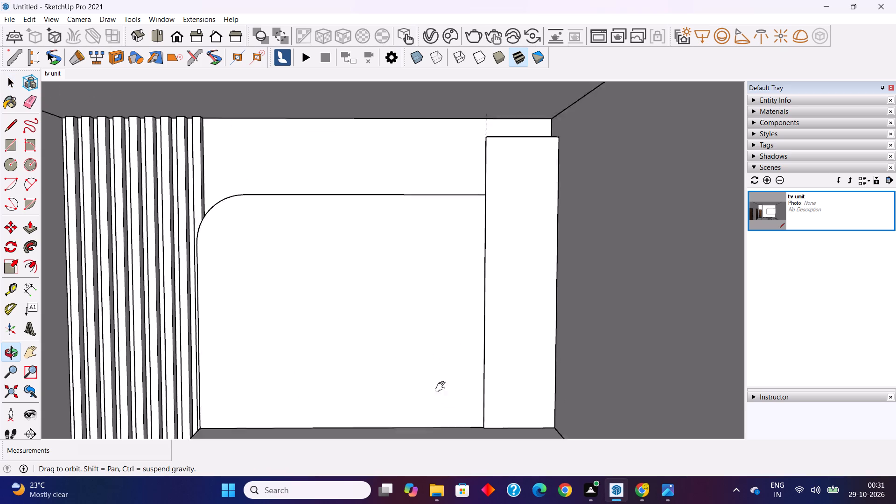
{"action": "middle_click_drag", "start_coordinate": [442, 387], "coordinate": [444, 393], "text": "shift"}
{"action": "middle_click_drag", "start_coordinate": [469, 323], "coordinate": [494, 326]}
{"action": "scroll", "coordinate": [511, 160], "scroll_direction": "up", "scroll_amount": 2}
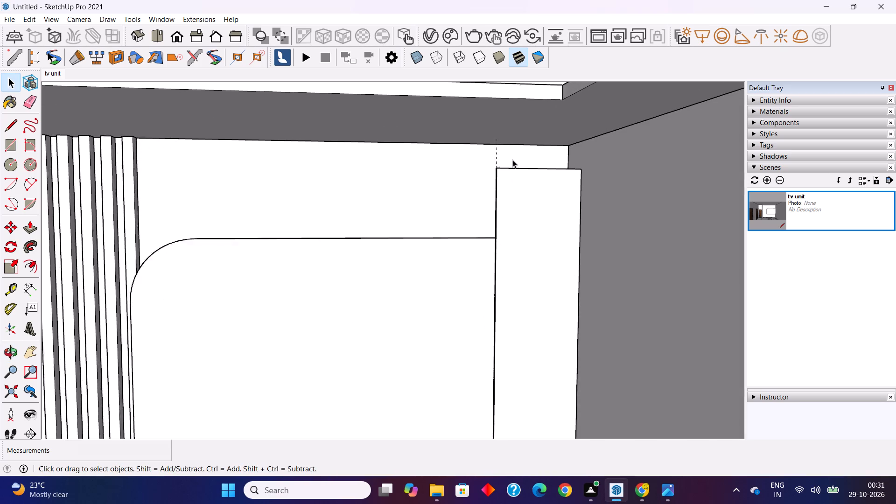
{"action": "scroll", "coordinate": [512, 160], "scroll_direction": "up", "scroll_amount": 1}
{"action": "left_click", "coordinate": [496, 157]}
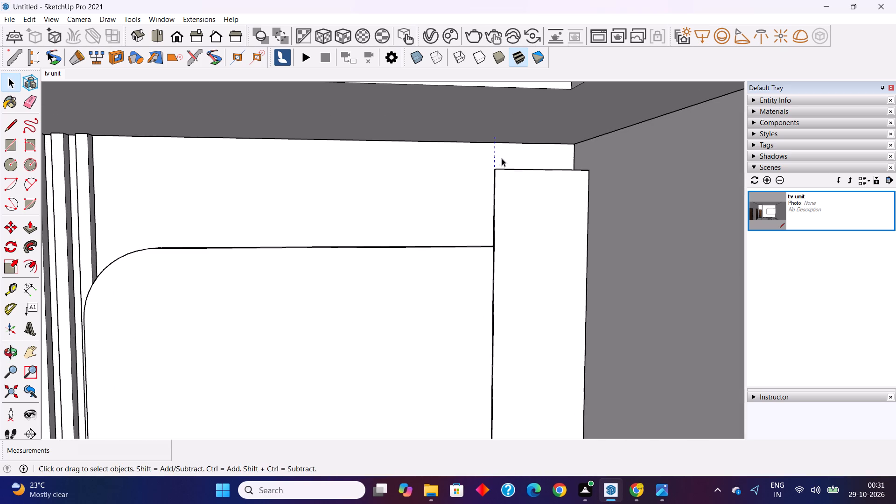
{"action": "key", "text": "Delete"}
Open the side strip group and Push/Pull its top face up about 5 3/4" to the wall's top edge, then leave the group.
{"action": "middle_click_drag", "start_coordinate": [499, 176], "coordinate": [504, 184]}
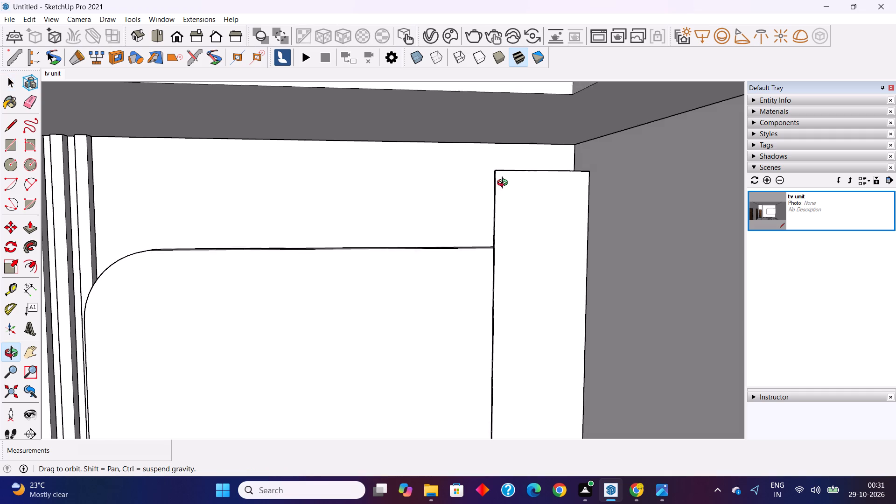
{"action": "middle_click_drag", "start_coordinate": [504, 184], "coordinate": [509, 188]}
{"action": "scroll", "coordinate": [509, 164], "scroll_direction": "up", "scroll_amount": 11}
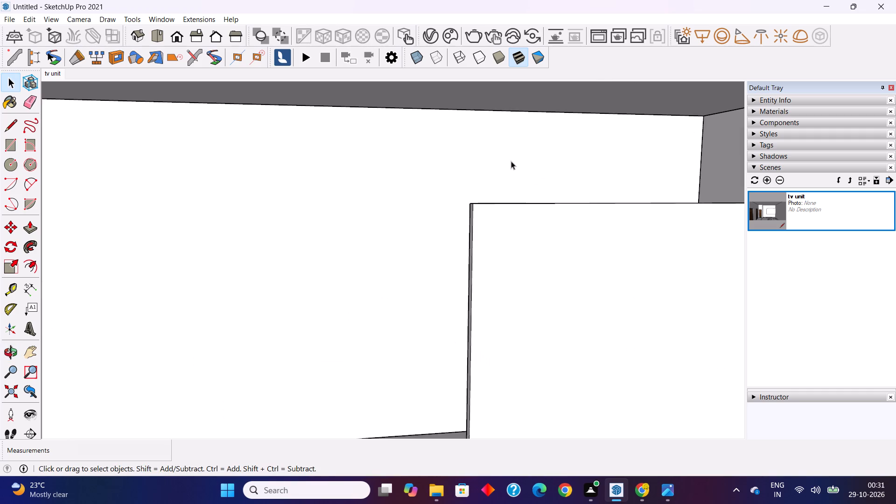
{"action": "scroll", "coordinate": [511, 161], "scroll_direction": "up", "scroll_amount": 1}
{"action": "middle_click_drag", "start_coordinate": [504, 186], "coordinate": [528, 223]}
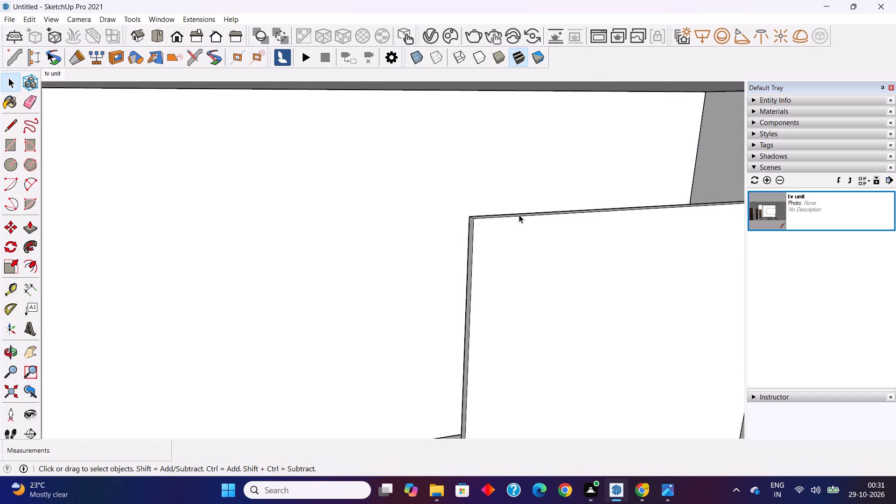
{"action": "double_click", "coordinate": [519, 215]}
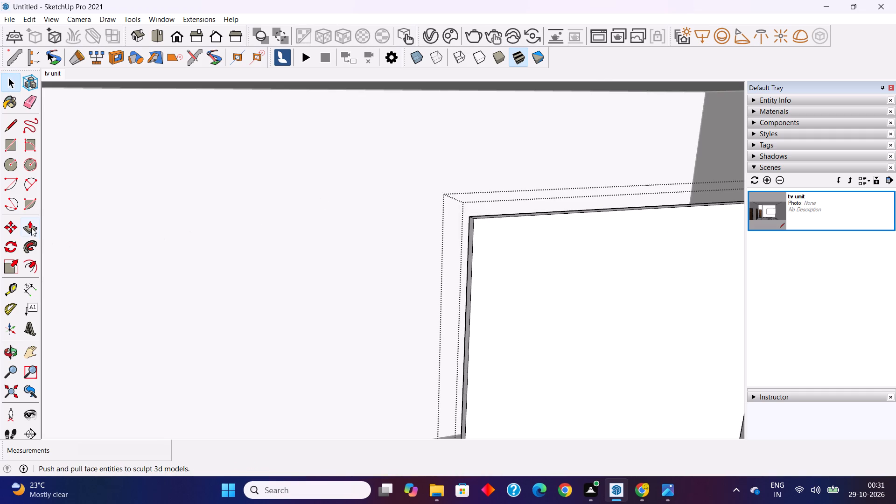
{"action": "left_click", "coordinate": [31, 228]}
{"action": "left_click", "coordinate": [481, 216]}
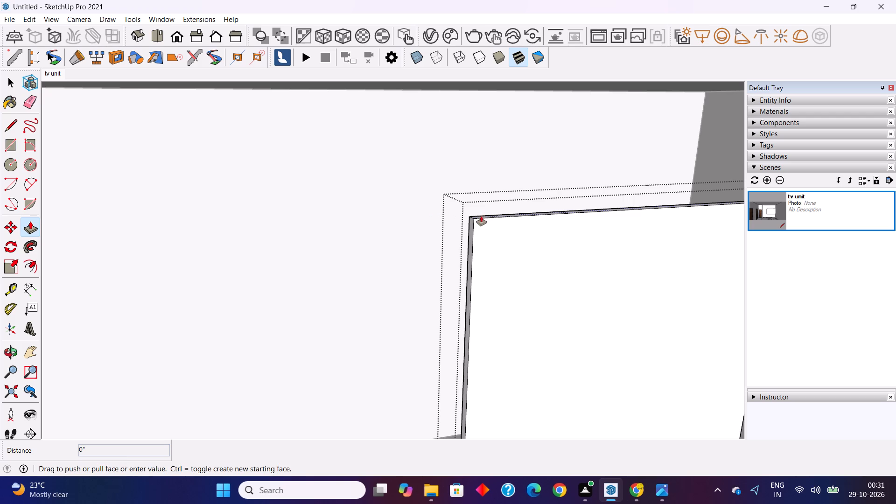
{"action": "scroll", "coordinate": [482, 217], "scroll_direction": "down", "scroll_amount": 3}
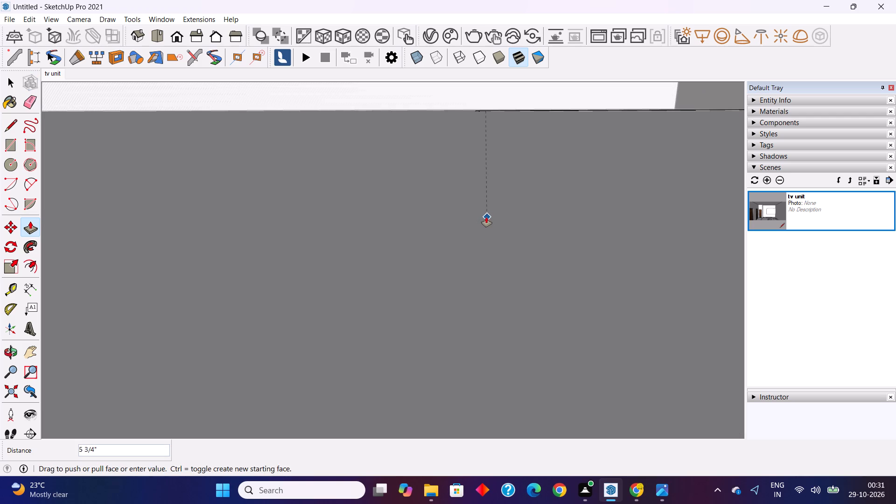
{"action": "middle_click_drag", "start_coordinate": [486, 217], "coordinate": [466, 83], "text": "shift"}
{"action": "middle_click_drag", "start_coordinate": [494, 161], "coordinate": [490, 155], "text": "shift"}
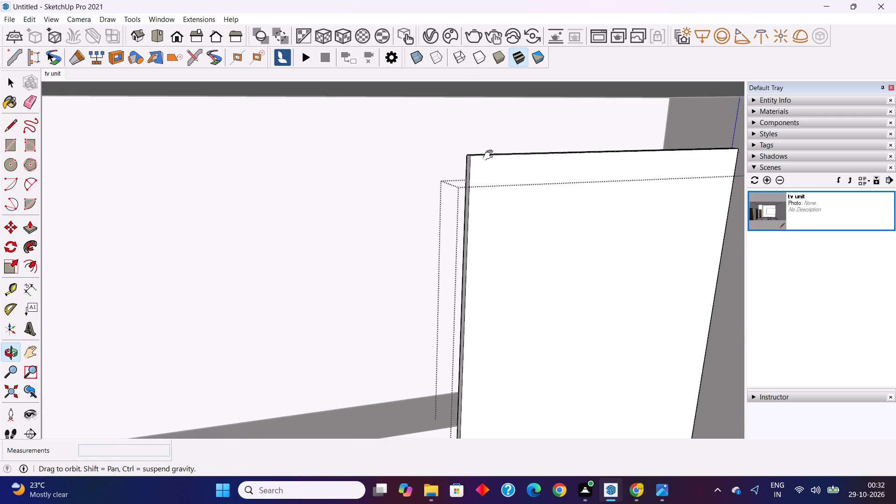
{"action": "middle_click_drag", "start_coordinate": [490, 155], "coordinate": [491, 143], "text": "shift"}
{"action": "scroll", "coordinate": [492, 143], "scroll_direction": "down", "scroll_amount": 1}
{"action": "middle_click_drag", "start_coordinate": [504, 168], "coordinate": [497, 149], "text": "alt"}
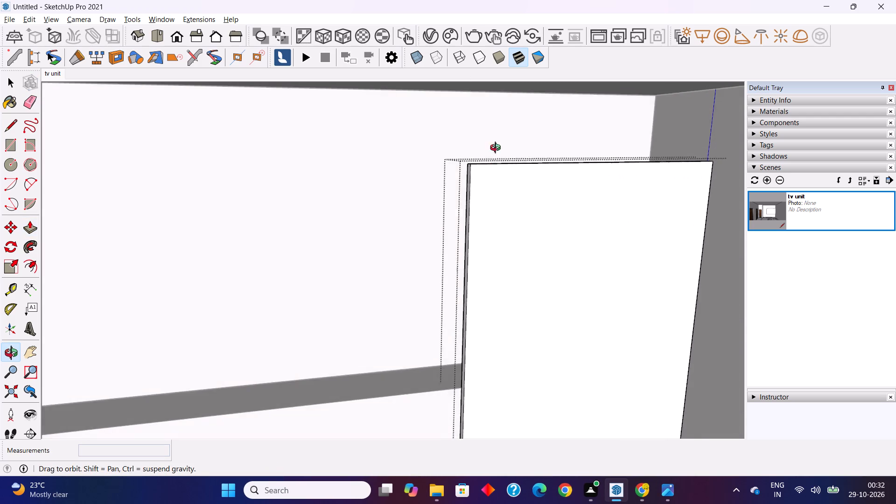
{"action": "middle_click_drag", "start_coordinate": [497, 149], "coordinate": [494, 121], "text": "alt"}
{"action": "middle_click_drag", "start_coordinate": [516, 98], "coordinate": [536, 136], "text": "shift"}
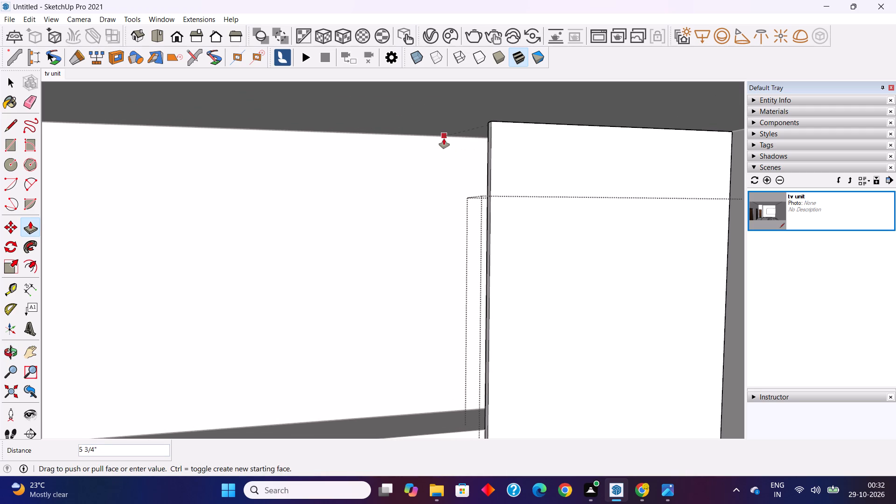
{"action": "left_click", "coordinate": [444, 139]}
{"action": "middle_click_drag", "start_coordinate": [563, 174], "coordinate": [603, 121]}
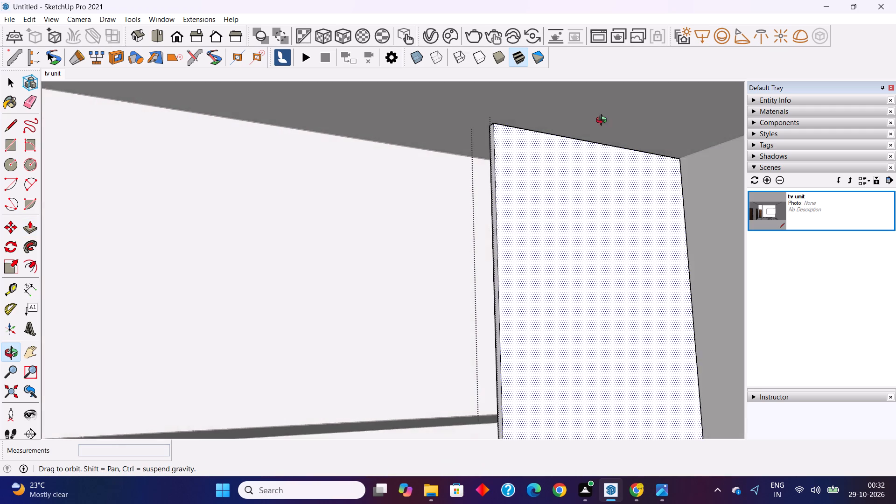
{"action": "middle_click_drag", "start_coordinate": [603, 121], "coordinate": [595, 137]}
{"action": "key", "text": "space"}
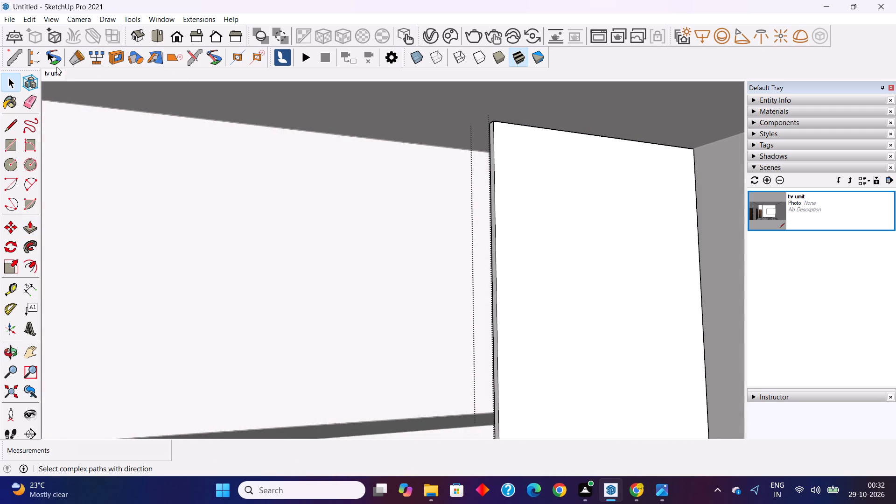
{"action": "left_click", "coordinate": [51, 74]}
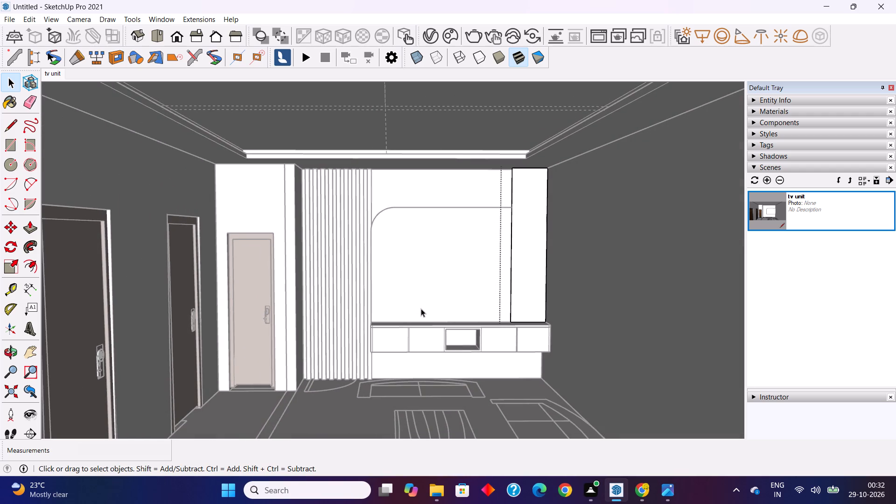
{"action": "key", "text": "space"}
{"action": "key", "text": "Escape"}
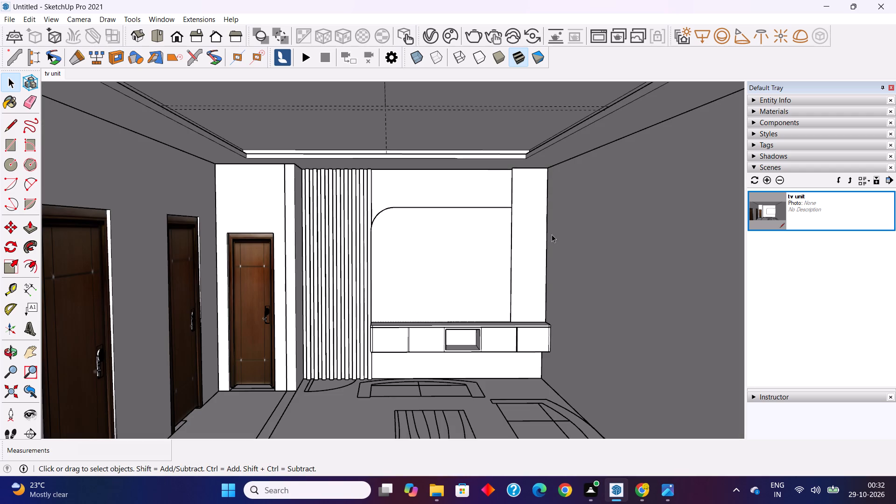
Check the reference picture, then widen the side strip about 11 9/16" toward the rounded panel with Push/Pull and leave its group.
{"action": "scroll", "coordinate": [538, 239], "scroll_direction": "up", "scroll_amount": 2}
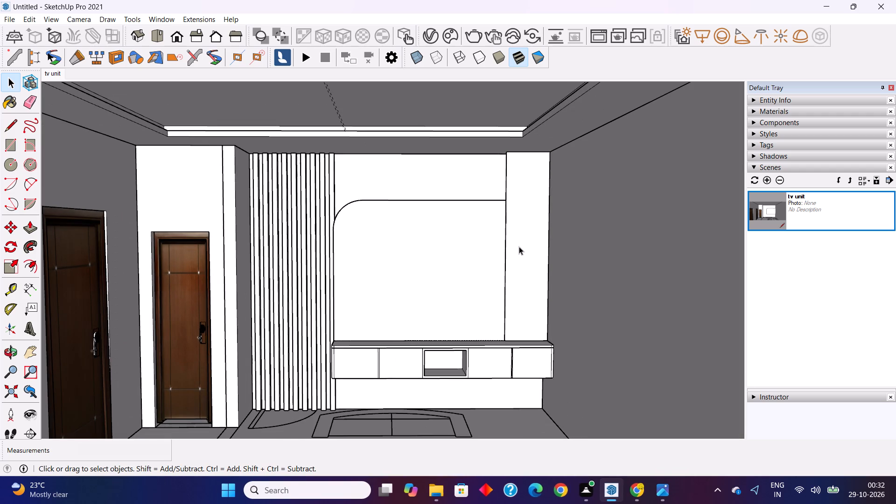
{"action": "scroll", "coordinate": [519, 246], "scroll_direction": "up", "scroll_amount": 3}
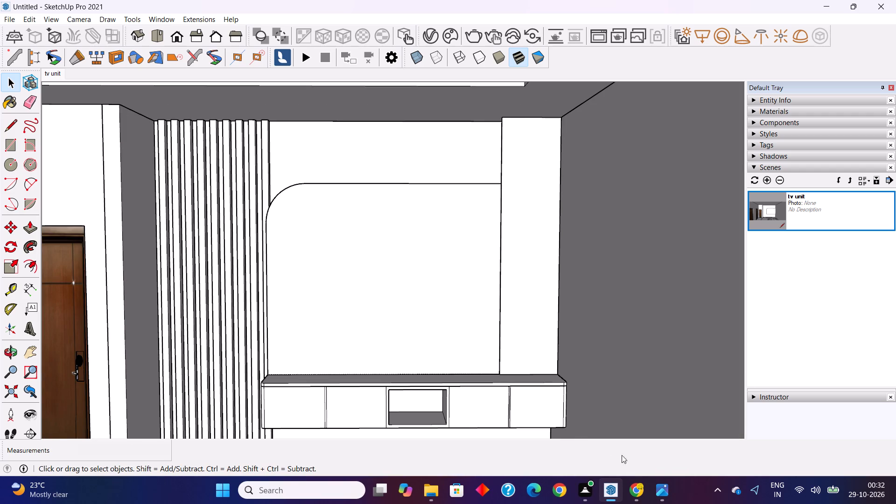
{"action": "left_click", "coordinate": [665, 497]}
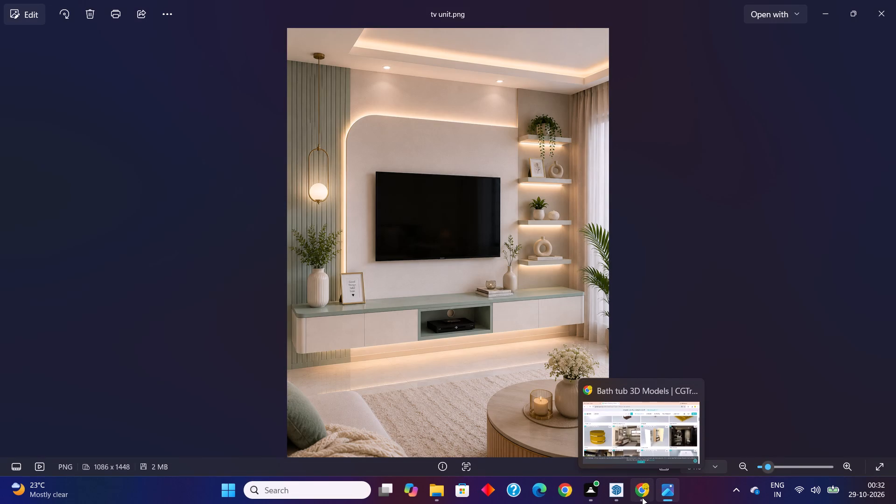
{"action": "left_click", "coordinate": [618, 491]}
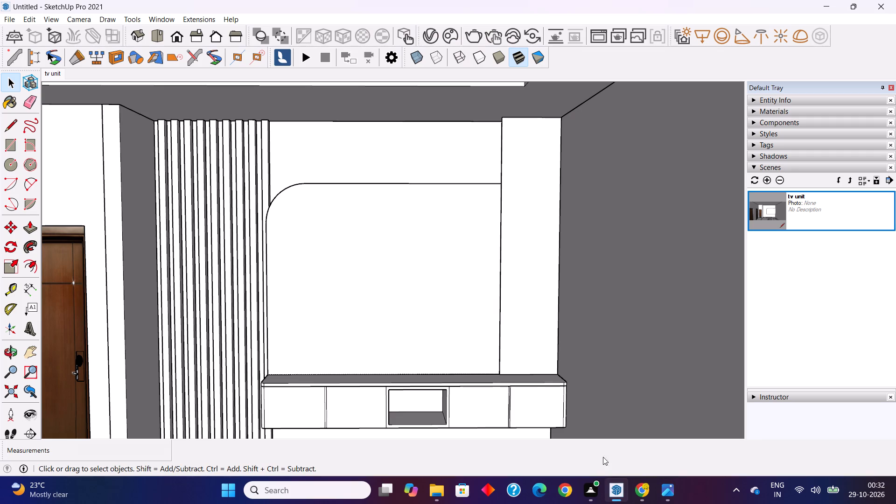
{"action": "middle_click_drag", "start_coordinate": [510, 301], "coordinate": [558, 298]}
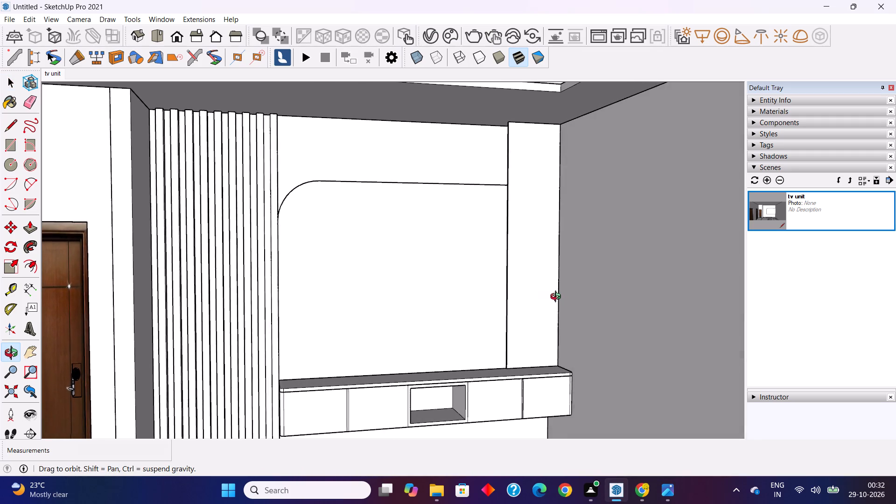
{"action": "middle_click_drag", "start_coordinate": [558, 298], "coordinate": [563, 299]}
{"action": "scroll", "coordinate": [512, 299], "scroll_direction": "up", "scroll_amount": 8}
{"action": "middle_click_drag", "start_coordinate": [513, 300], "coordinate": [513, 303]}
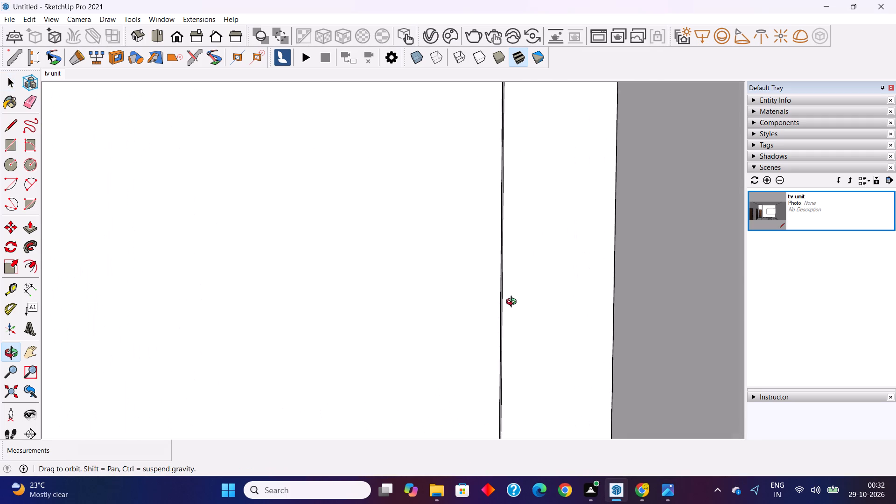
{"action": "middle_click_drag", "start_coordinate": [513, 303], "coordinate": [577, 329]}
{"action": "double_click", "coordinate": [539, 278]}
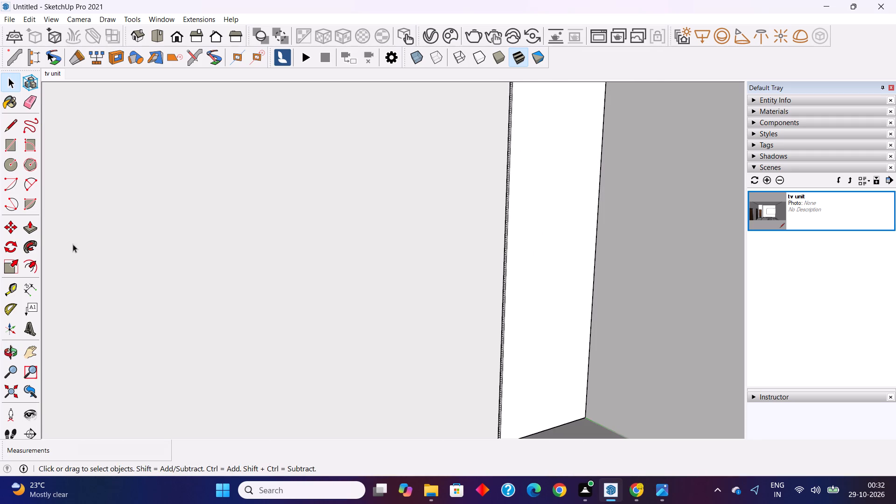
{"action": "left_click", "coordinate": [31, 229]}
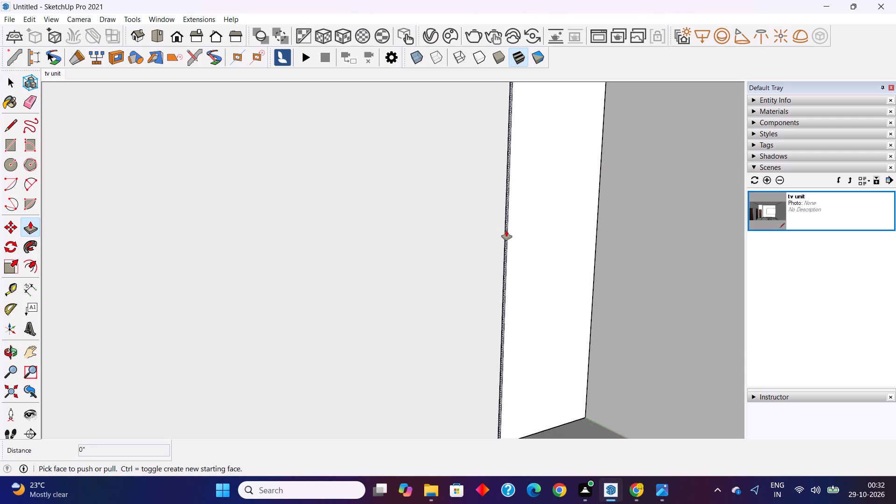
{"action": "left_click", "coordinate": [504, 231]}
{"action": "scroll", "coordinate": [509, 207], "scroll_direction": "down", "scroll_amount": 5}
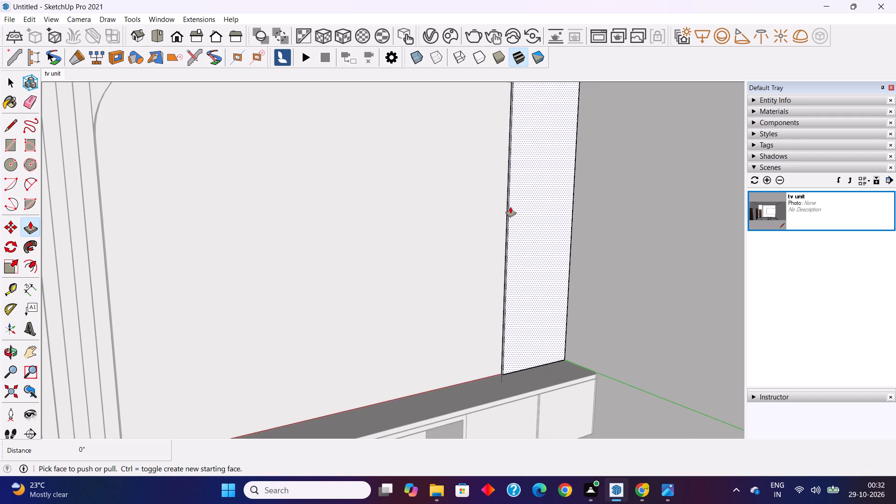
{"action": "left_click", "coordinate": [506, 270]}
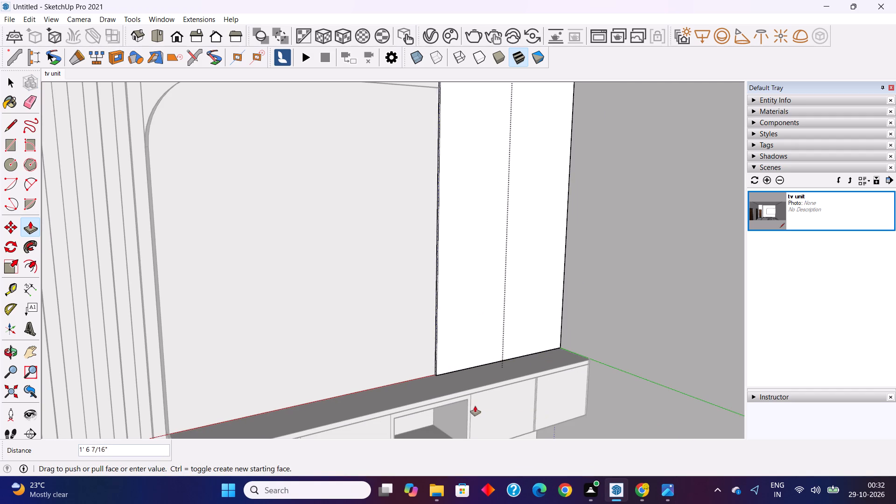
{"action": "left_click", "coordinate": [504, 405]}
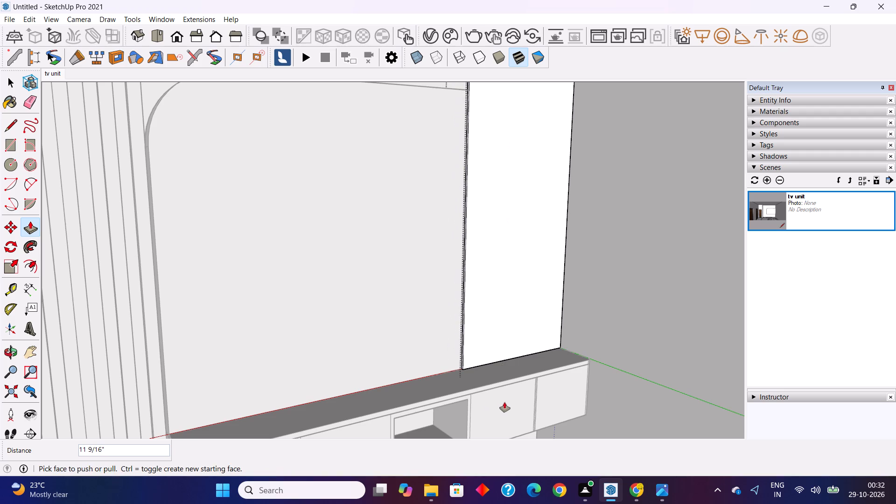
{"action": "middle_click_drag", "start_coordinate": [497, 382], "coordinate": [410, 364]}
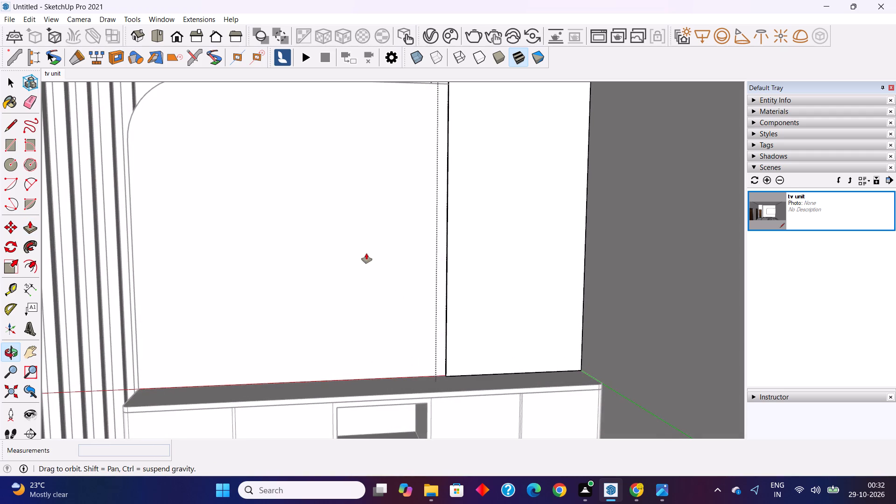
{"action": "key", "text": "space"}
{"action": "left_click", "coordinate": [50, 76]}
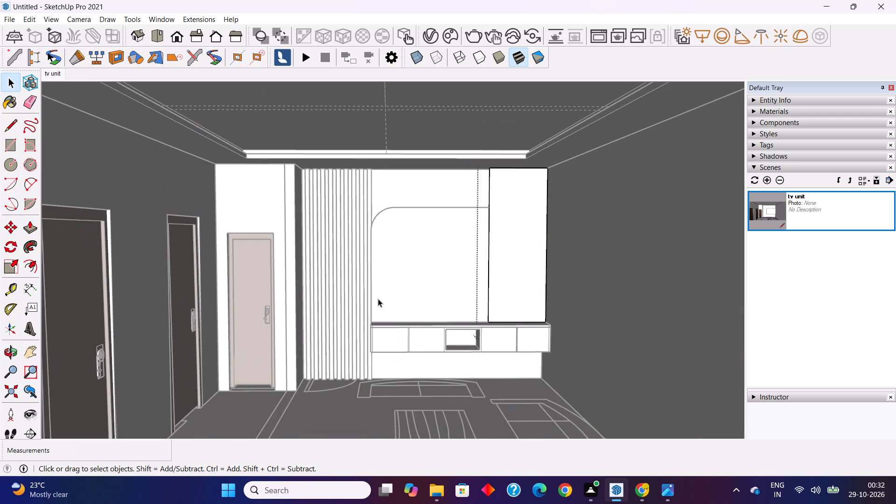
{"action": "key", "text": "space"}
{"action": "key", "text": "Escape"}
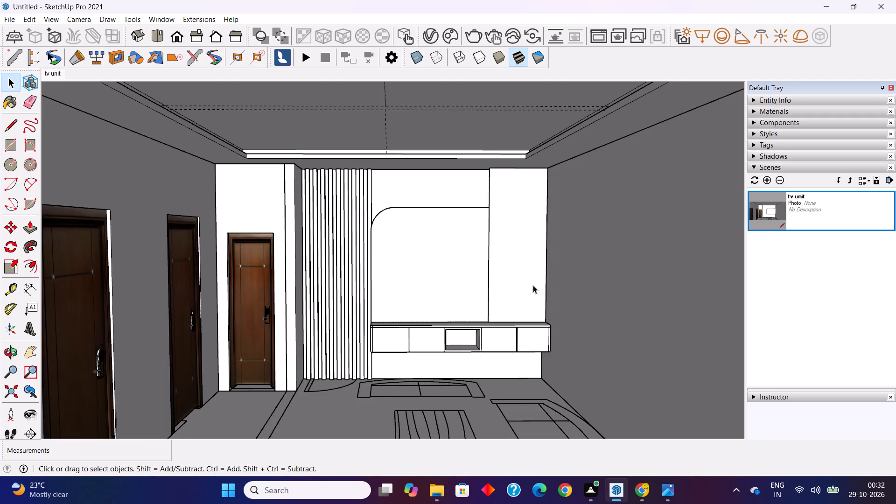
{"action": "key", "text": "Escape"}
Place a horizontal guide 1.5' above the side strip's bottom edge with the Tape Measure.
{"action": "scroll", "coordinate": [559, 258], "scroll_direction": "up", "scroll_amount": 5}
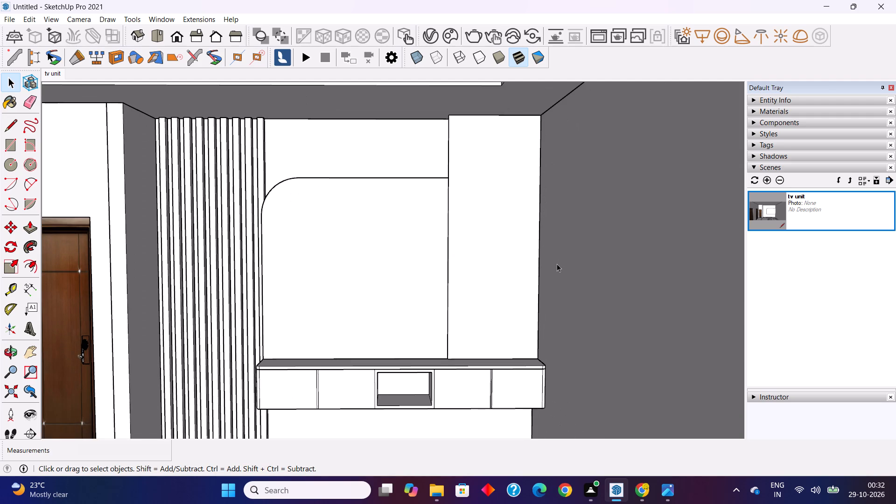
{"action": "scroll", "coordinate": [557, 264], "scroll_direction": "up", "scroll_amount": 1}
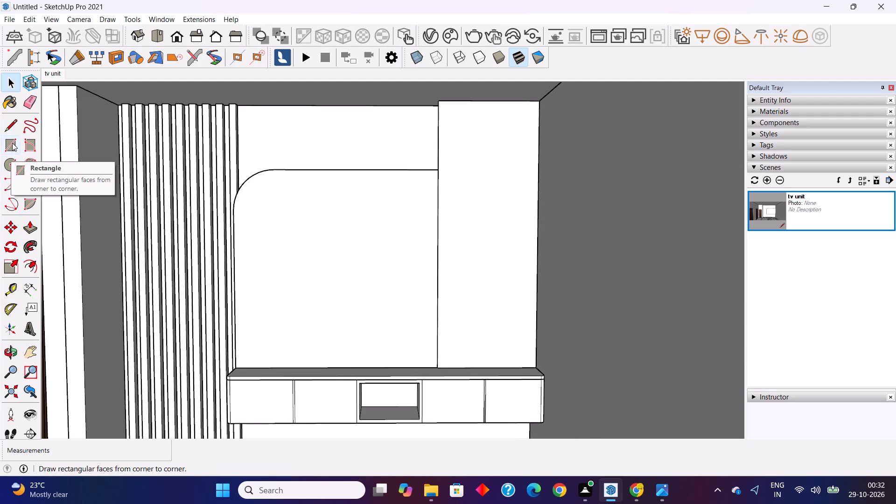
{"action": "left_click", "coordinate": [14, 290]}
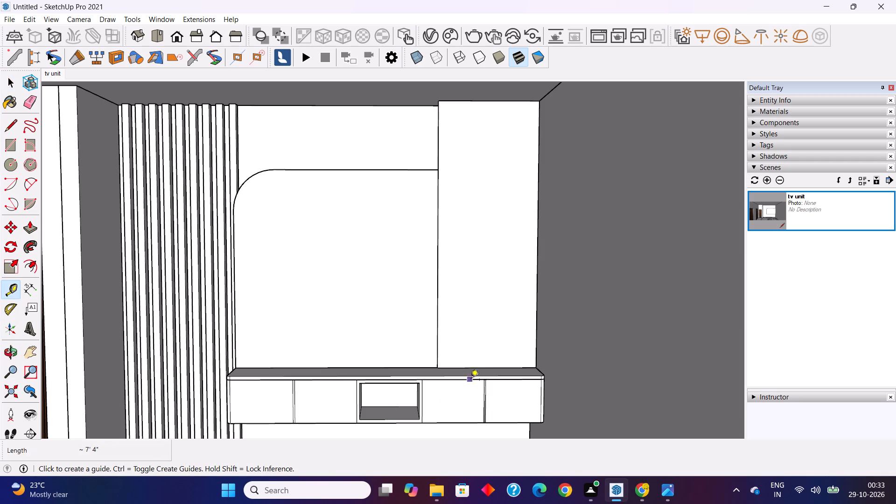
{"action": "left_click", "coordinate": [474, 367]}
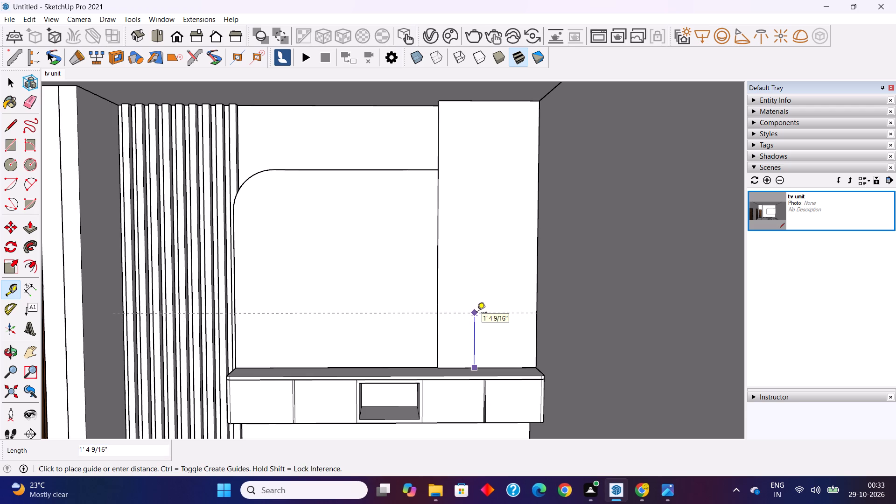
{"action": "key", "text": "1"}
{"action": "key", "text": "period"}
{"action": "type", "text": "5'"}
{"action": "key", "text": "Return"}
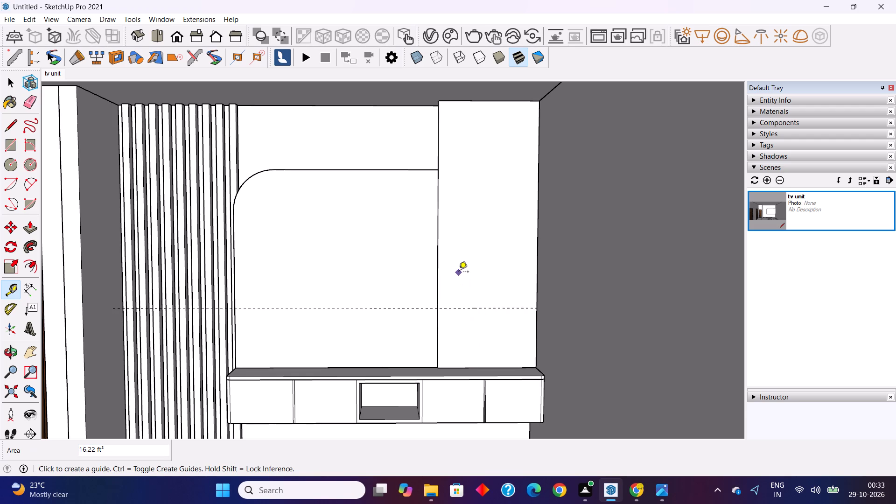
Check the reference picture, then place a second horizontal guide 2" above the existing one on the side strip.
{"action": "left_click", "coordinate": [675, 496]}
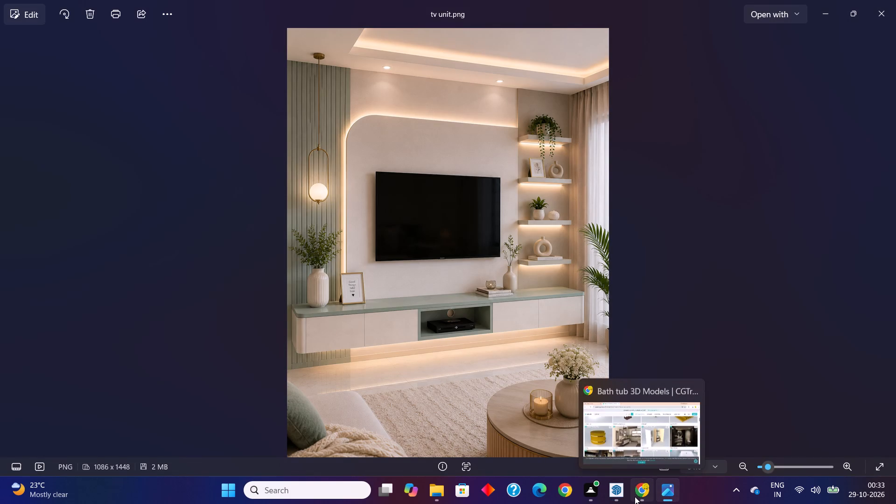
{"action": "left_click", "coordinate": [612, 490]}
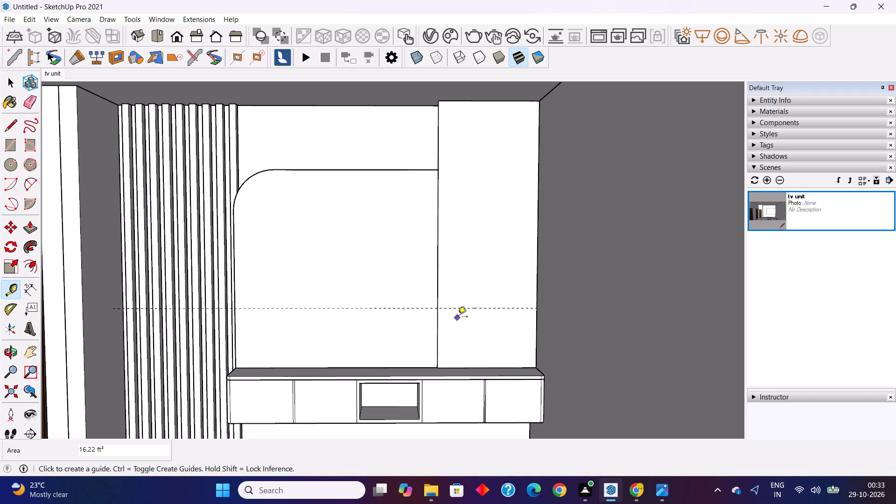
{"action": "left_click", "coordinate": [470, 308]}
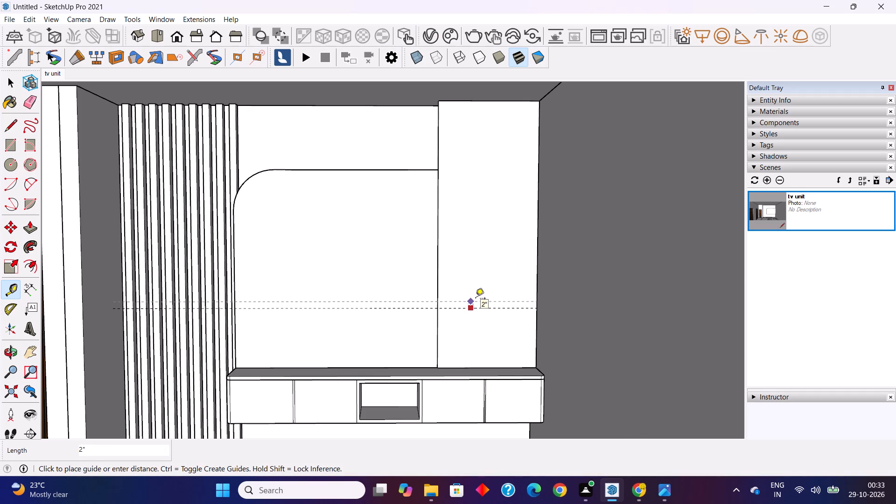
{"action": "key", "text": "2"}
{"action": "key", "text": "shift+quotedbl"}
{"action": "key", "text": "Return"}
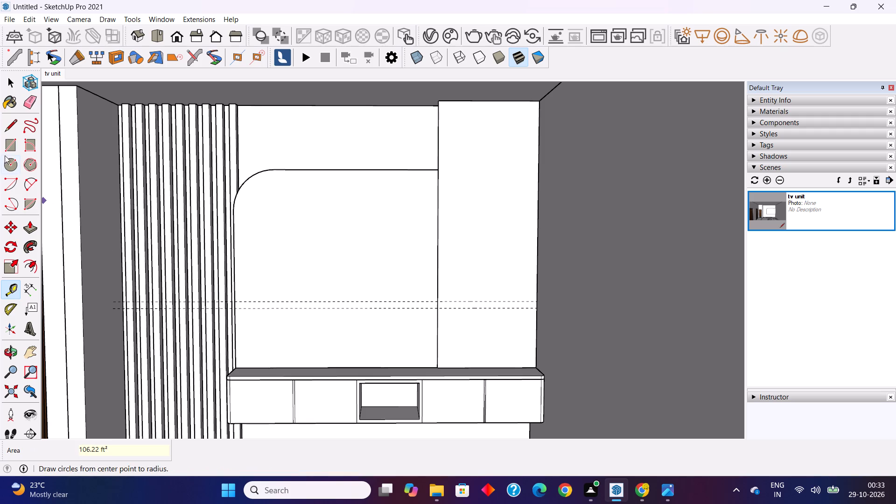
Draw a rectangle about 2' 4 1/8" by 2" between the two guides, spanning the side strip's full width.
{"action": "left_click", "coordinate": [10, 145]}
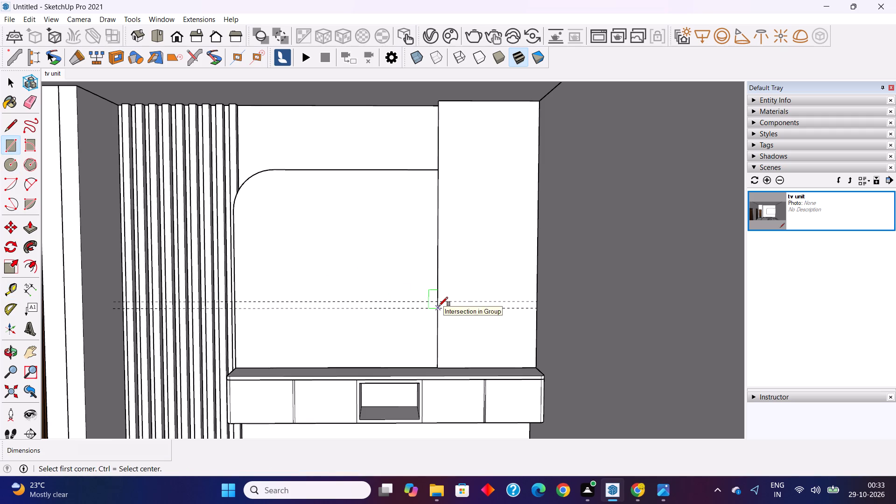
{"action": "left_click", "coordinate": [439, 300]}
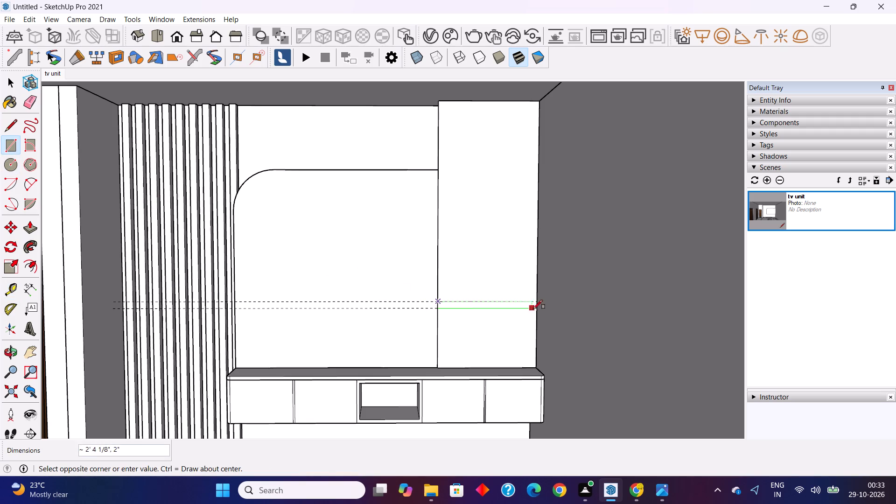
{"action": "left_click", "coordinate": [539, 307]}
{"action": "key", "text": "space"}
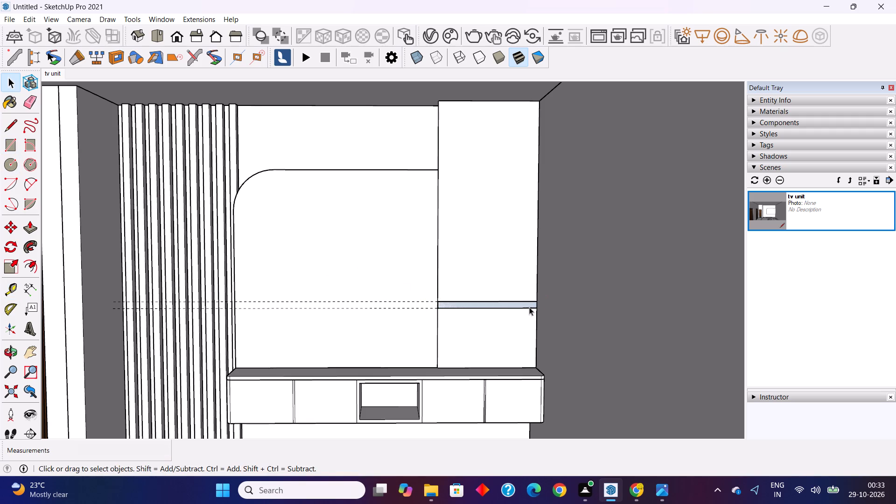
Make the shelf rectangle with its edges into a component, keeping the default definition name.
{"action": "double_click", "coordinate": [504, 303]}
{"action": "right_click", "coordinate": [504, 303]}
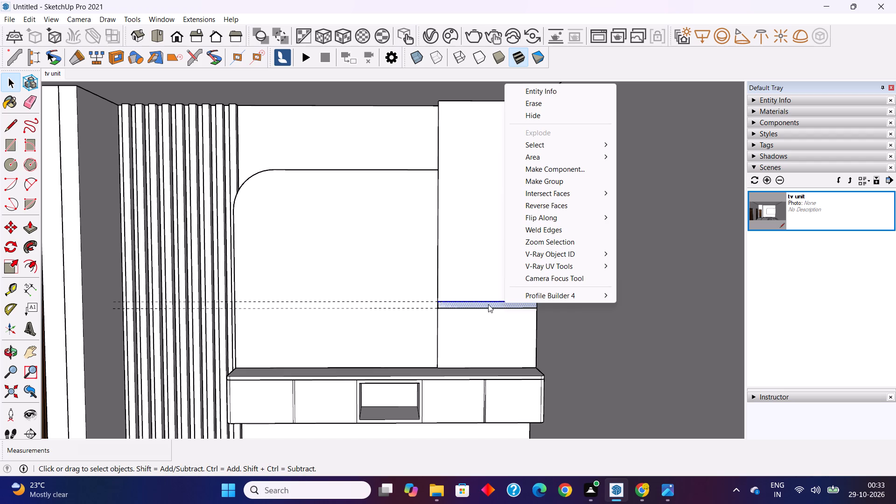
{"action": "double_click", "coordinate": [482, 304]}
{"action": "right_click", "coordinate": [482, 304]}
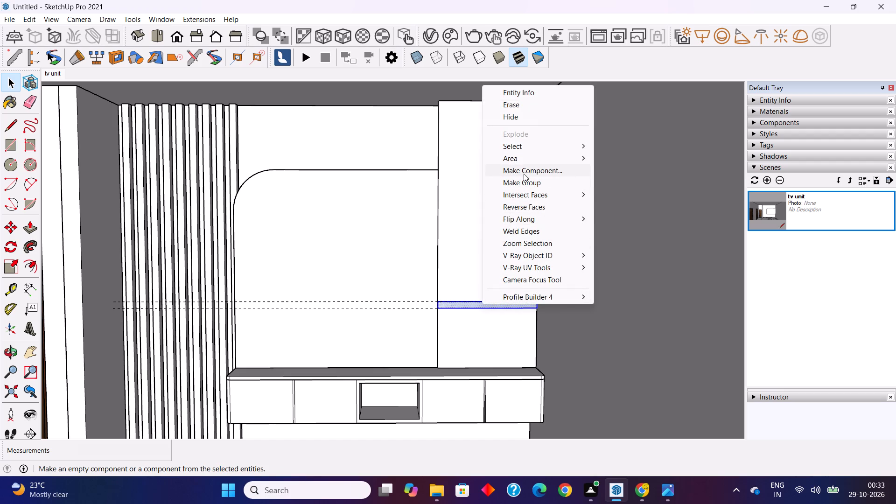
{"action": "left_click", "coordinate": [524, 169]}
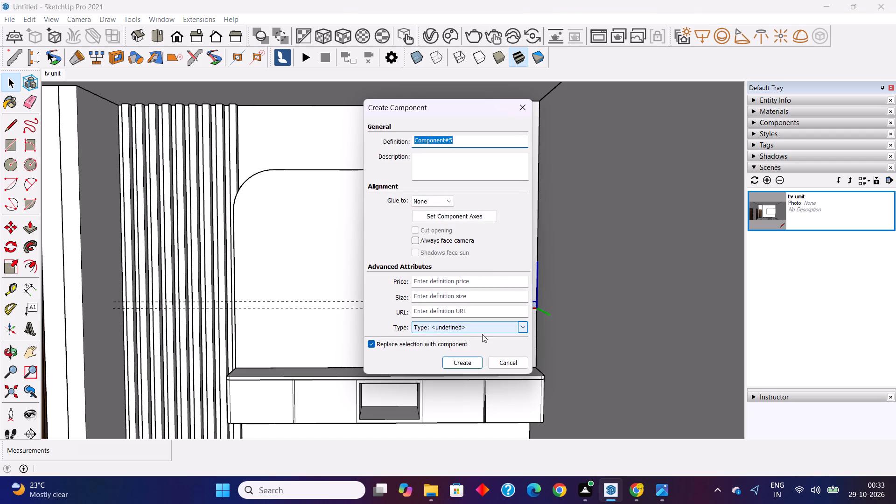
{"action": "left_click", "coordinate": [473, 360]}
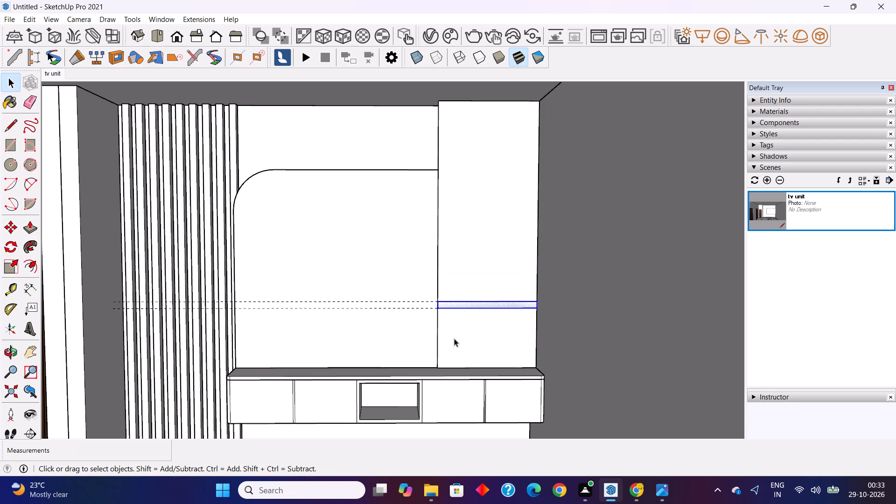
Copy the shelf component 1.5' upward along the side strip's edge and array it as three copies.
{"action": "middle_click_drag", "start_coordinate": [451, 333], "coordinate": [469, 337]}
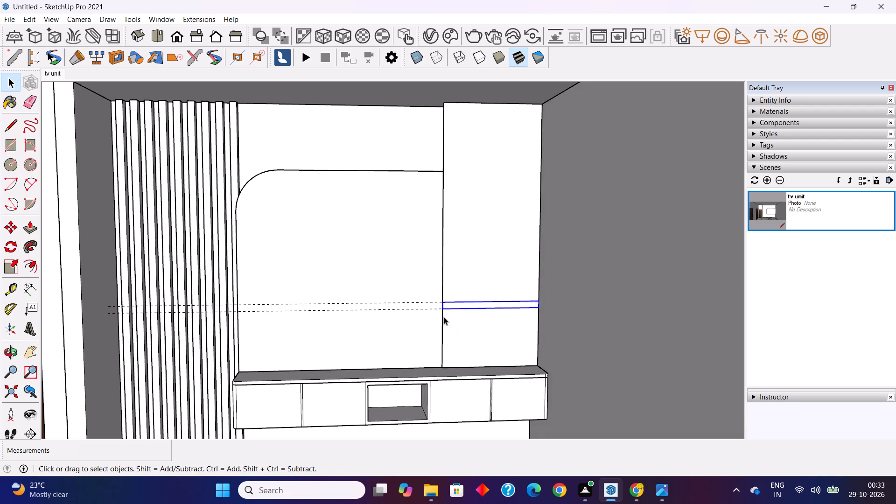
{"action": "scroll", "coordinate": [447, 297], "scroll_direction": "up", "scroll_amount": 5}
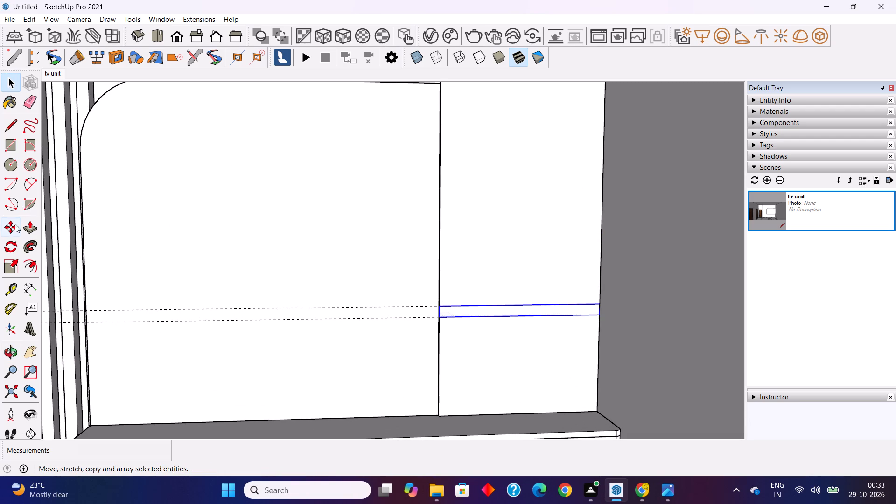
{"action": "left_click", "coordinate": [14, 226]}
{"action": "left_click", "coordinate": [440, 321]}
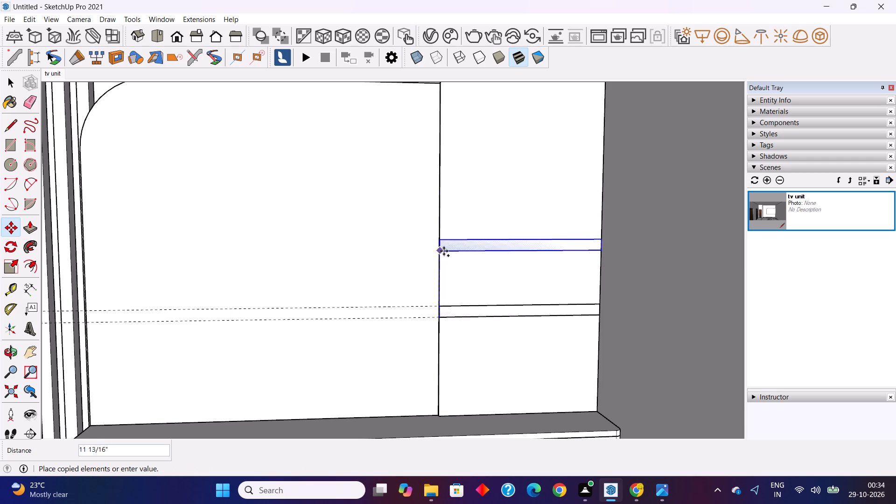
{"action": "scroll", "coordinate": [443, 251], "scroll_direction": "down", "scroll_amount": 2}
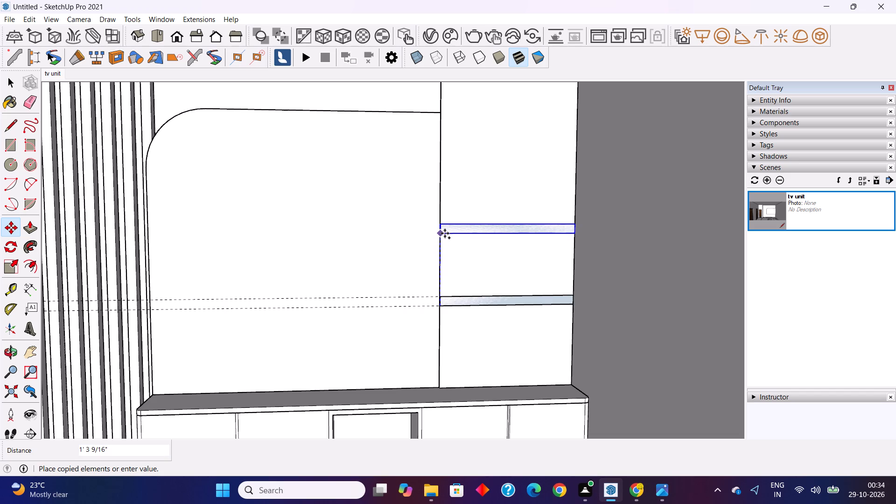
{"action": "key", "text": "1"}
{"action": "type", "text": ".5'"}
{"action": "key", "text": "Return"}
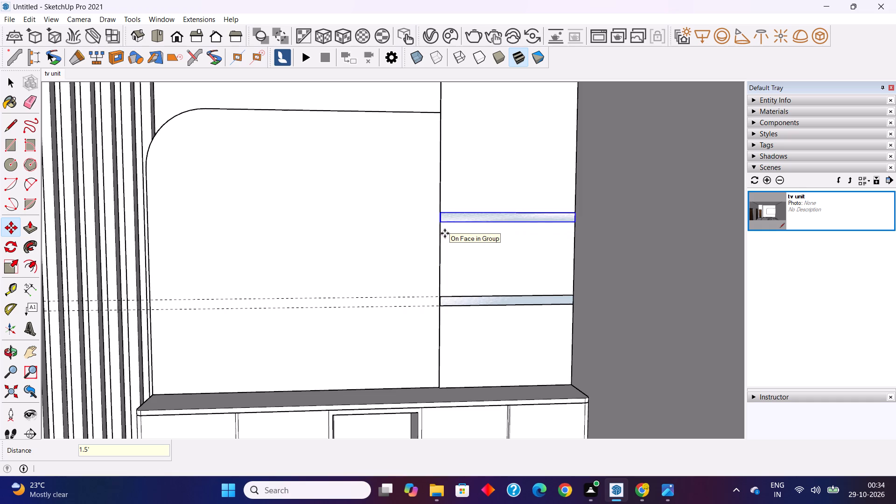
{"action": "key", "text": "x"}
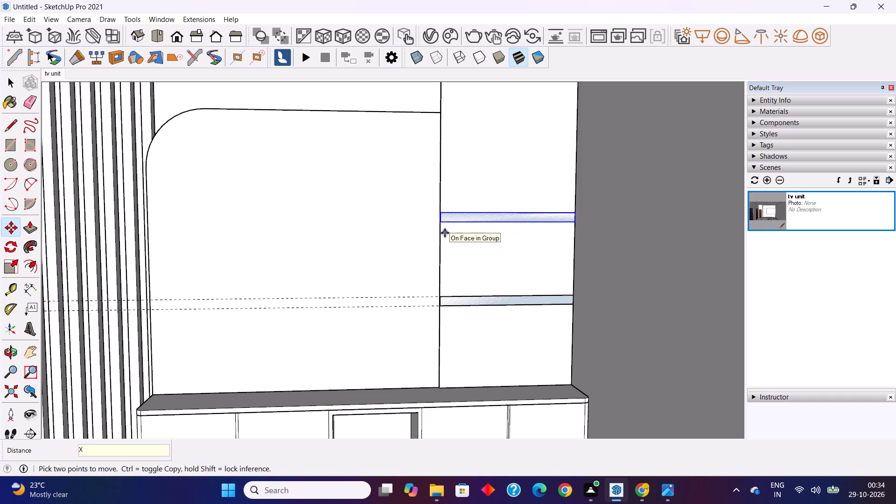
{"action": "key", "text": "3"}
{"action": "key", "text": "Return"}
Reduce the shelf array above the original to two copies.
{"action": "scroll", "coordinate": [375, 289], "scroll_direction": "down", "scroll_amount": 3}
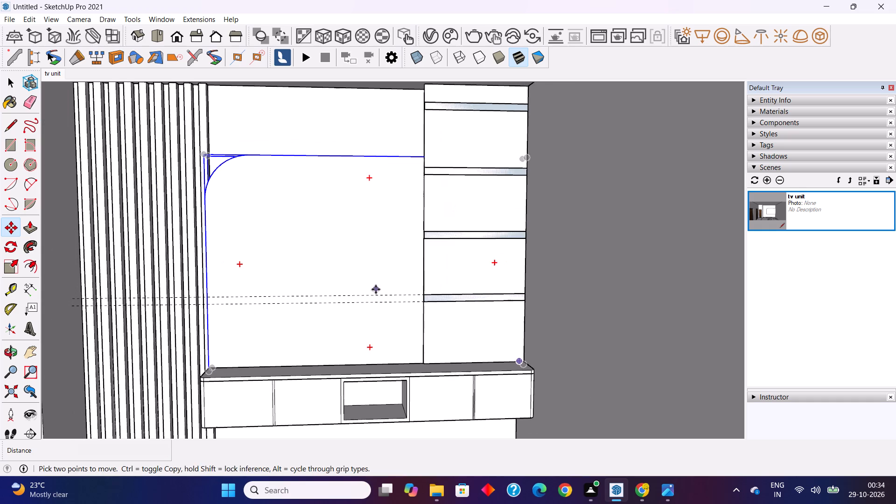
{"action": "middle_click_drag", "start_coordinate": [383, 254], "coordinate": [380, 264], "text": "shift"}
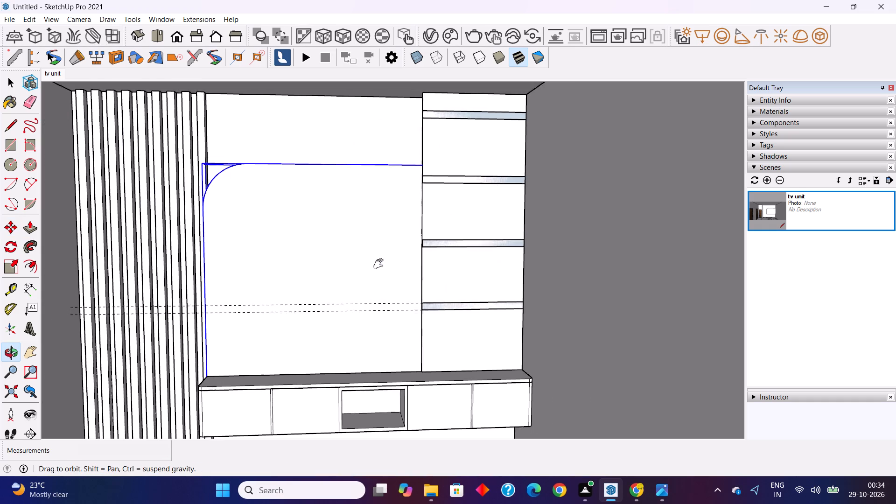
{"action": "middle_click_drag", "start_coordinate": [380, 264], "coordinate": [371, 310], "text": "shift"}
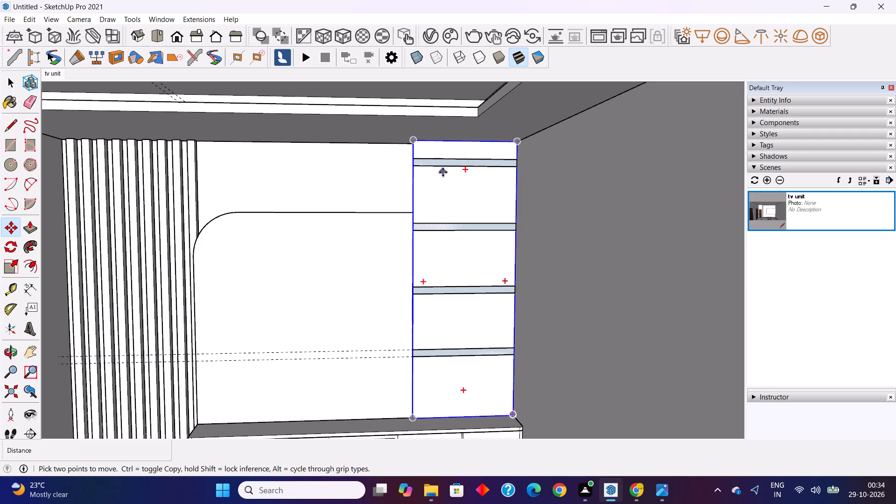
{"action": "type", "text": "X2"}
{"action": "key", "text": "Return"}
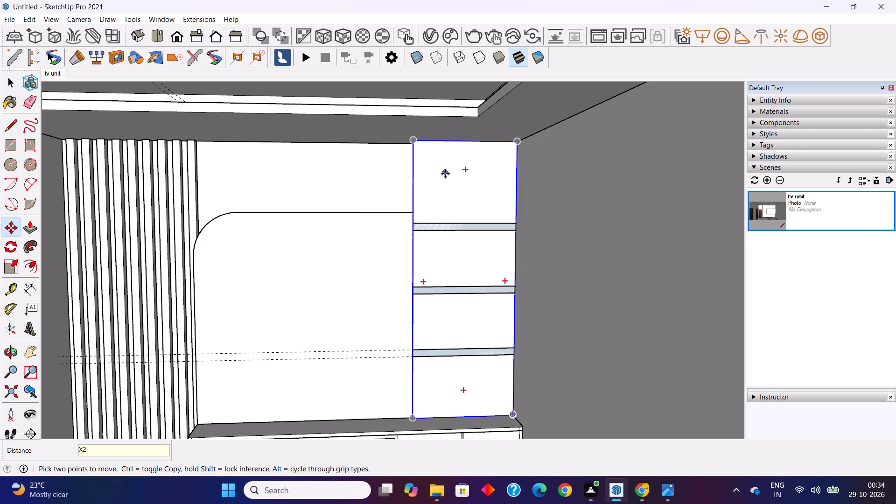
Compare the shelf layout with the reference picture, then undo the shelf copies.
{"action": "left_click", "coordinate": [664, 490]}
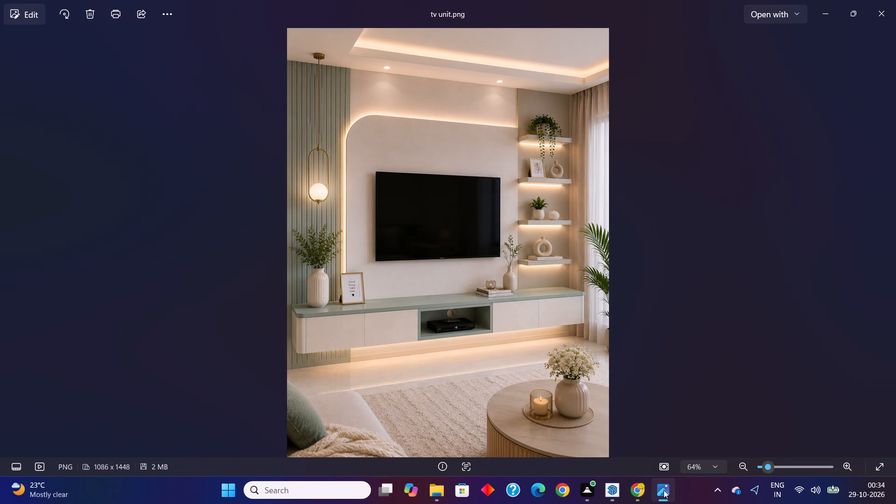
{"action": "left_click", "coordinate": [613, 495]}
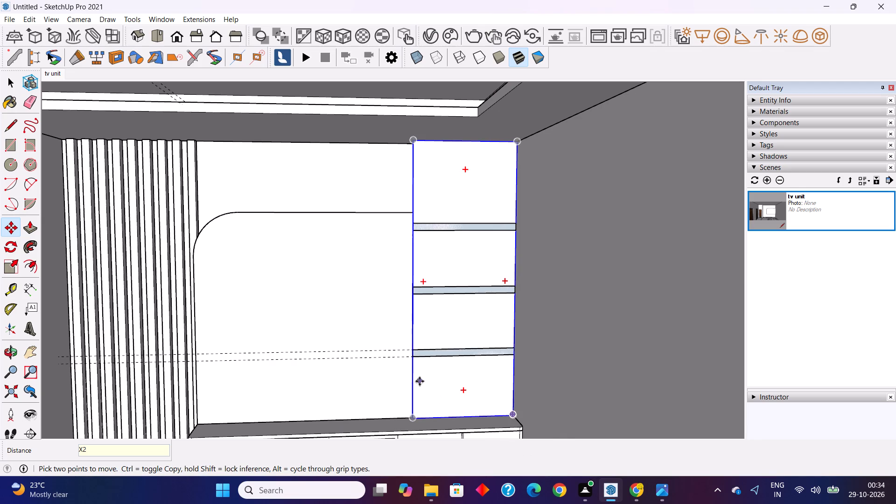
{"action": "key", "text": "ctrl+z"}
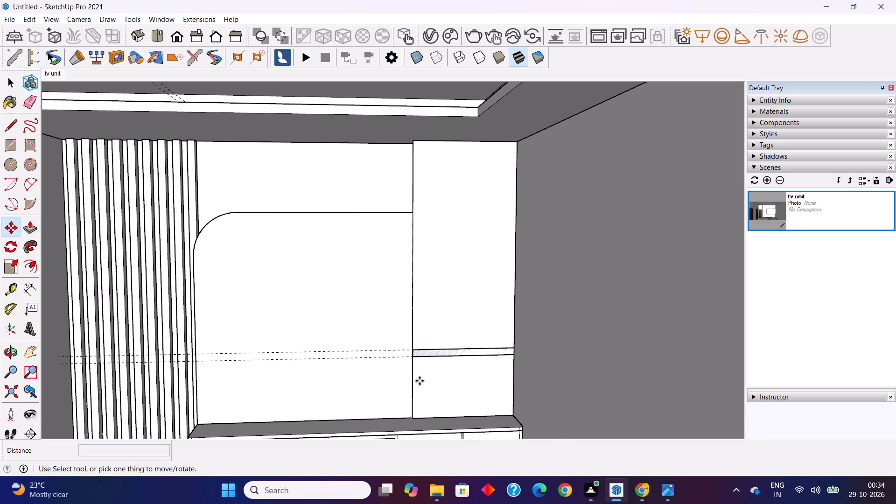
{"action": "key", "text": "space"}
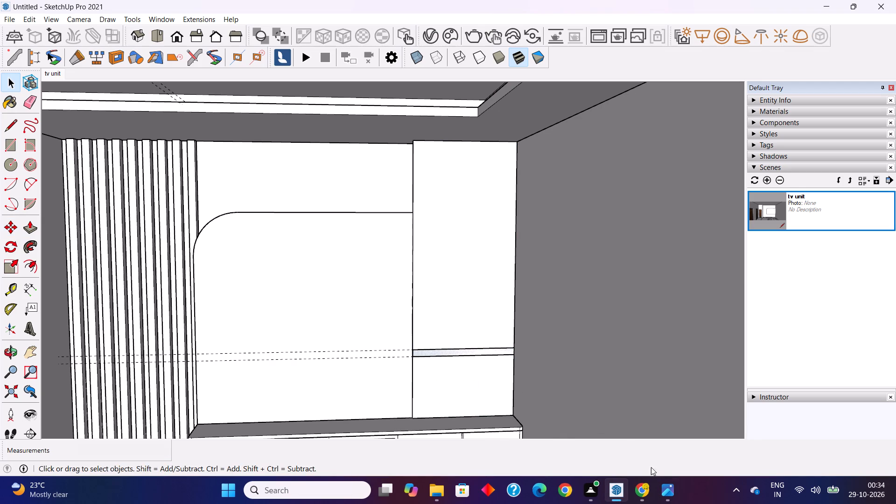
Recheck the reference picture, then move the shelf component a few inches straight down along the side strip's edge.
{"action": "left_click", "coordinate": [665, 492]}
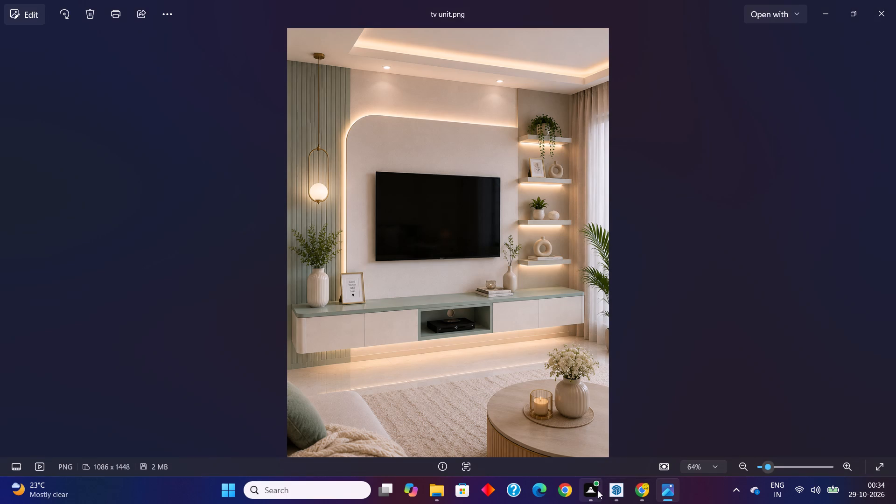
{"action": "left_click", "coordinate": [616, 490]}
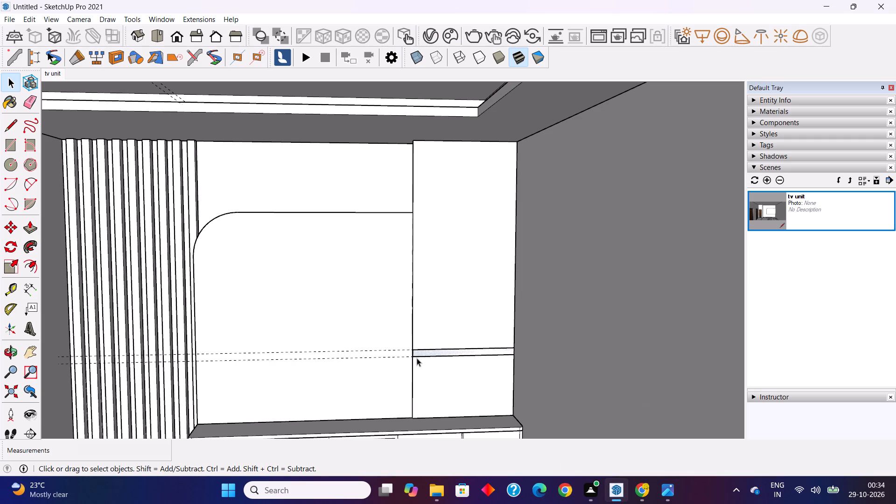
{"action": "left_click", "coordinate": [421, 352]}
{"action": "scroll", "coordinate": [360, 434], "scroll_direction": "up", "scroll_amount": 2}
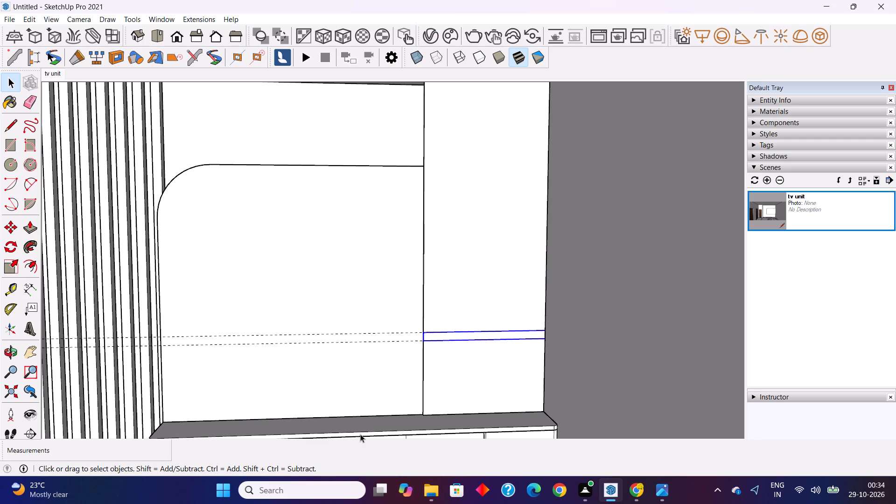
{"action": "scroll", "coordinate": [360, 434], "scroll_direction": "up", "scroll_amount": 1}
{"action": "left_click", "coordinate": [6, 225]}
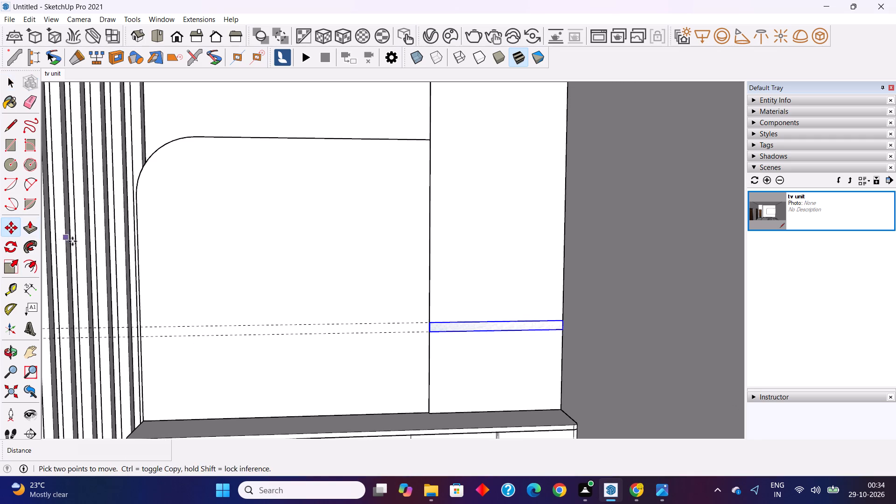
{"action": "left_click", "coordinate": [431, 332]}
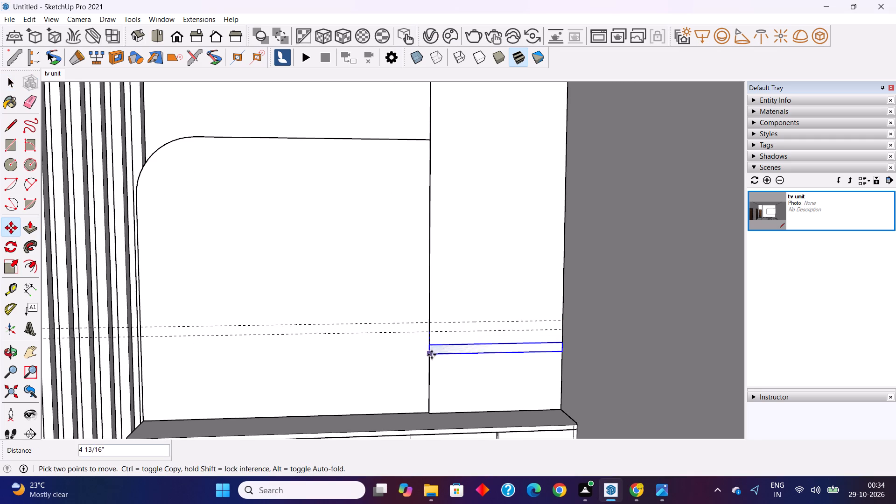
{"action": "left_click", "coordinate": [431, 358]}
{"action": "key", "text": "space"}
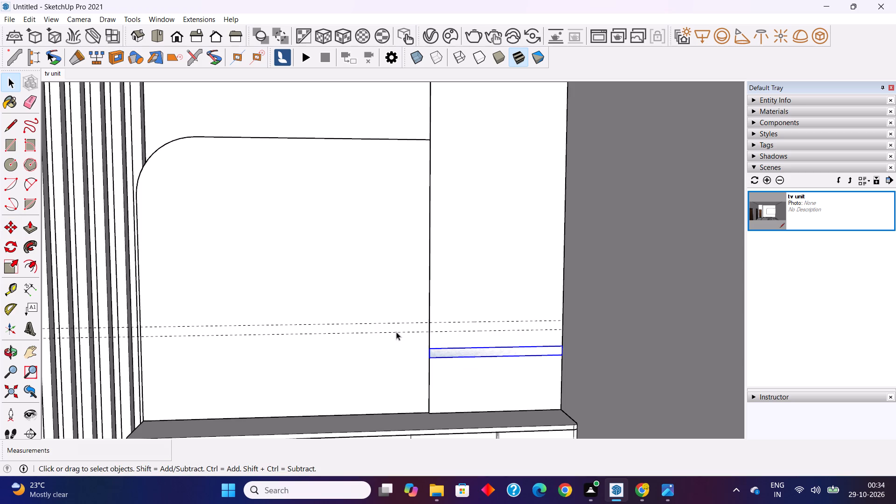
Delete the two horizontal guide lines across the TV wall.
{"action": "left_click", "coordinate": [396, 332]}
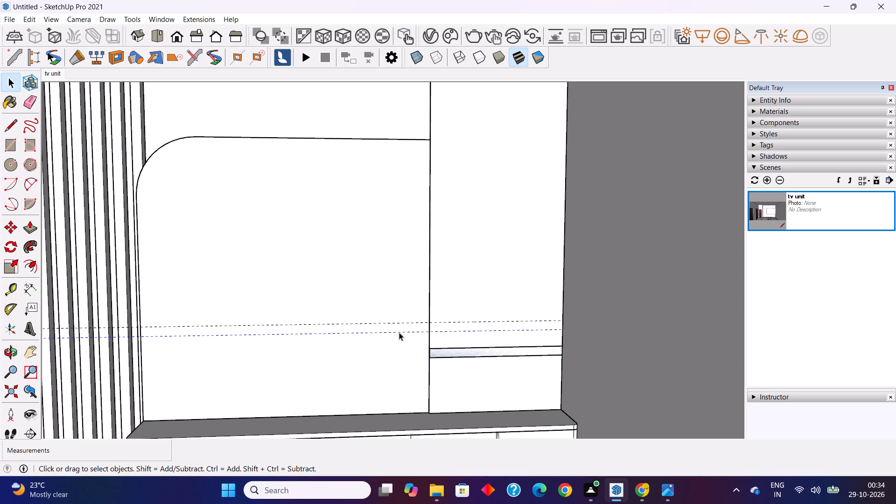
{"action": "key", "text": "Delete"}
{"action": "left_click", "coordinate": [391, 324]}
{"action": "key", "text": "Delete"}
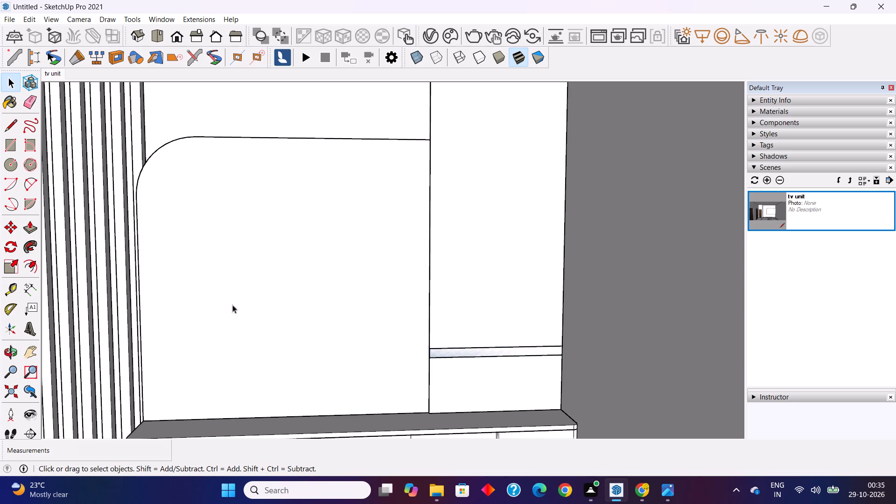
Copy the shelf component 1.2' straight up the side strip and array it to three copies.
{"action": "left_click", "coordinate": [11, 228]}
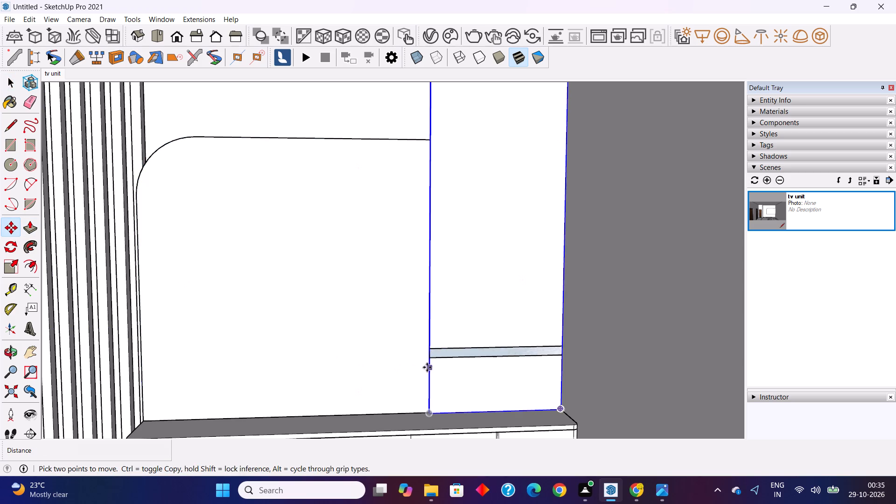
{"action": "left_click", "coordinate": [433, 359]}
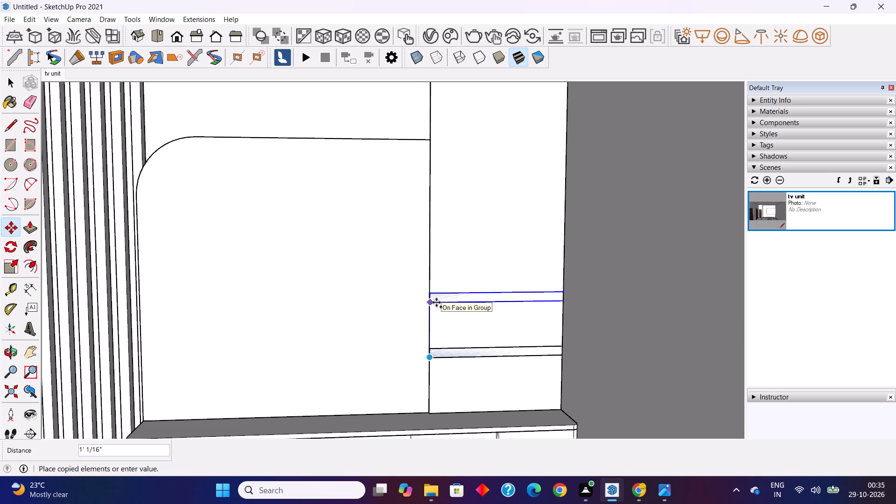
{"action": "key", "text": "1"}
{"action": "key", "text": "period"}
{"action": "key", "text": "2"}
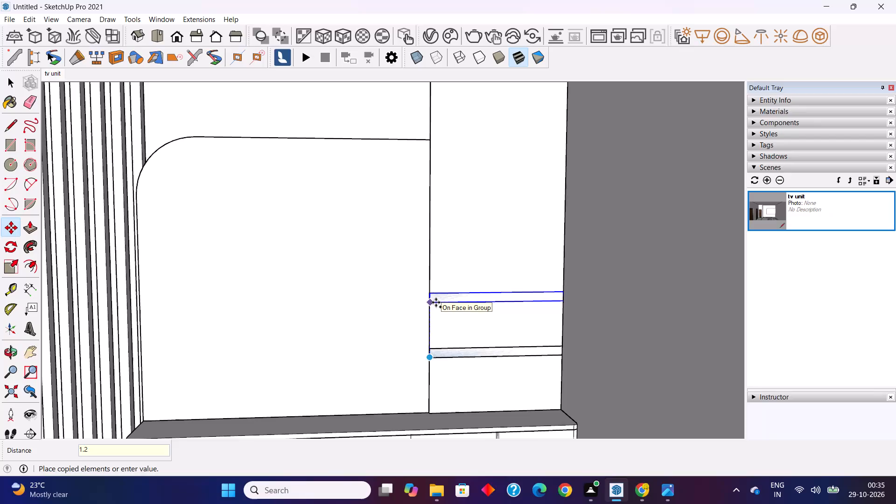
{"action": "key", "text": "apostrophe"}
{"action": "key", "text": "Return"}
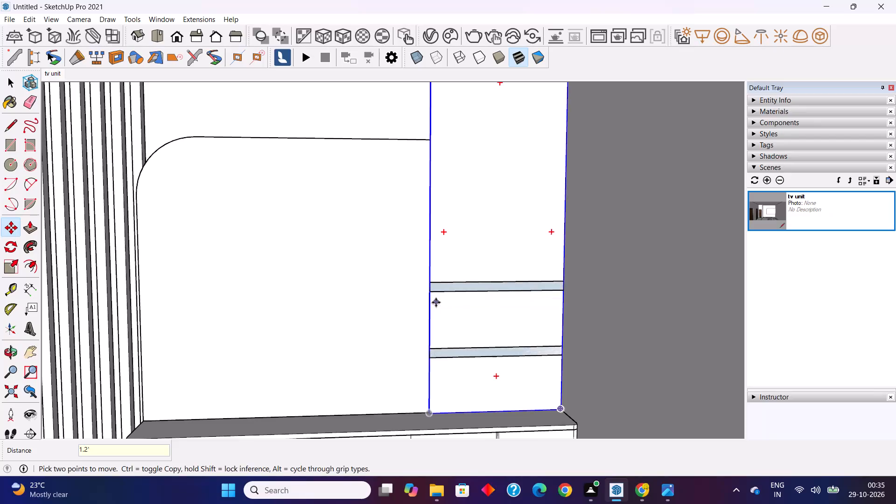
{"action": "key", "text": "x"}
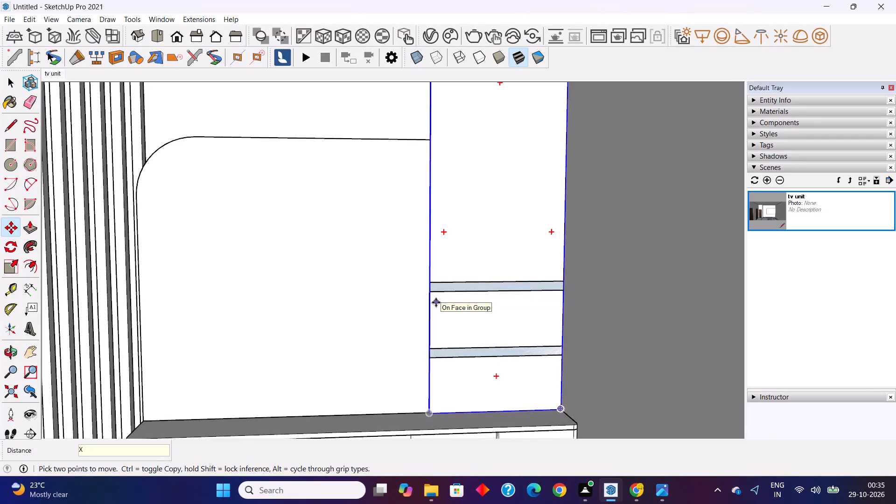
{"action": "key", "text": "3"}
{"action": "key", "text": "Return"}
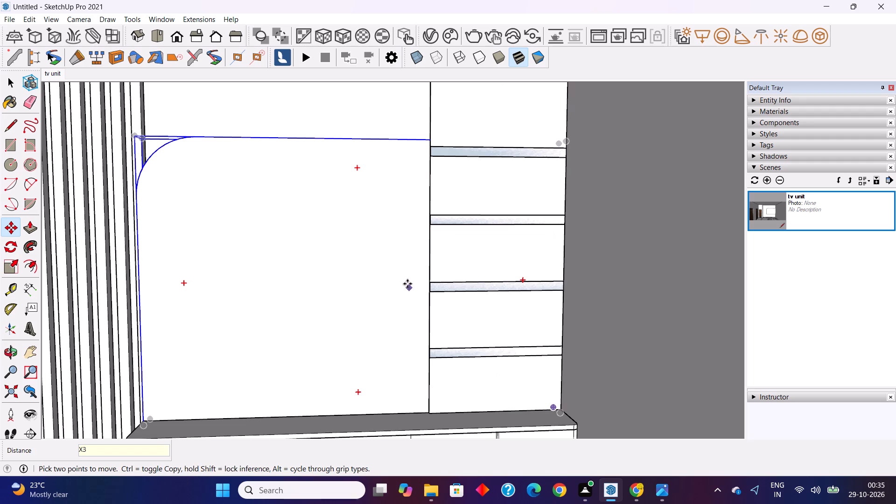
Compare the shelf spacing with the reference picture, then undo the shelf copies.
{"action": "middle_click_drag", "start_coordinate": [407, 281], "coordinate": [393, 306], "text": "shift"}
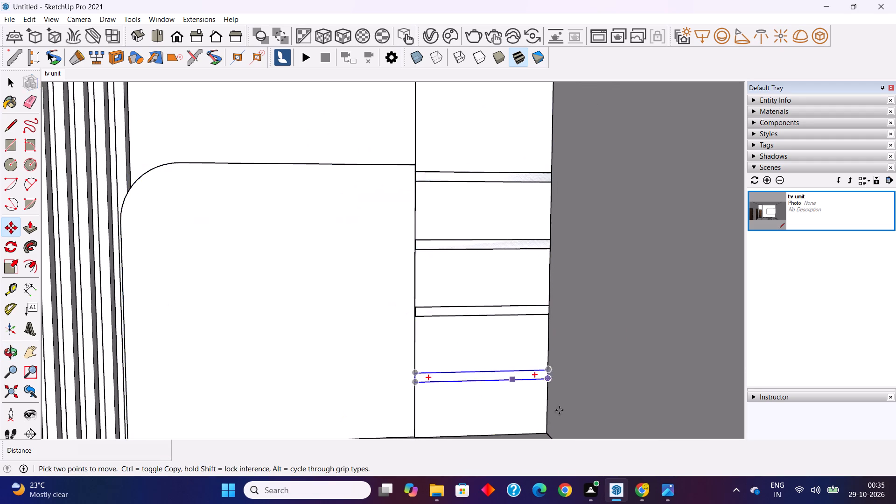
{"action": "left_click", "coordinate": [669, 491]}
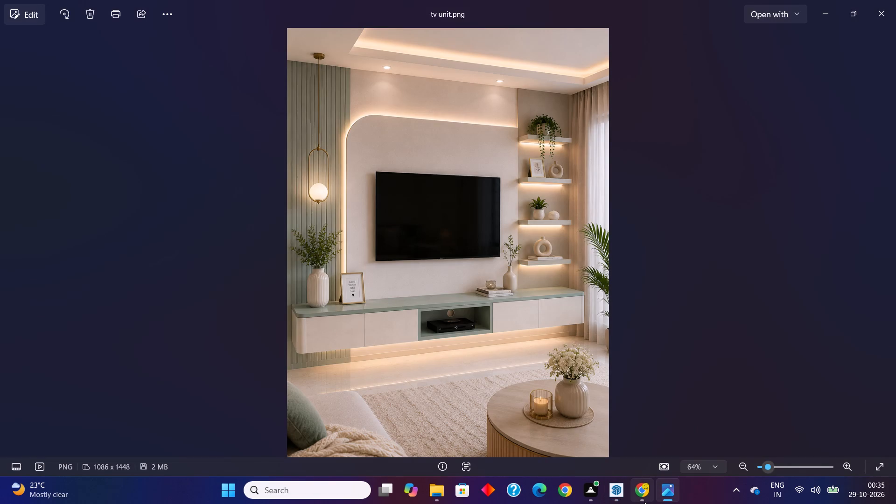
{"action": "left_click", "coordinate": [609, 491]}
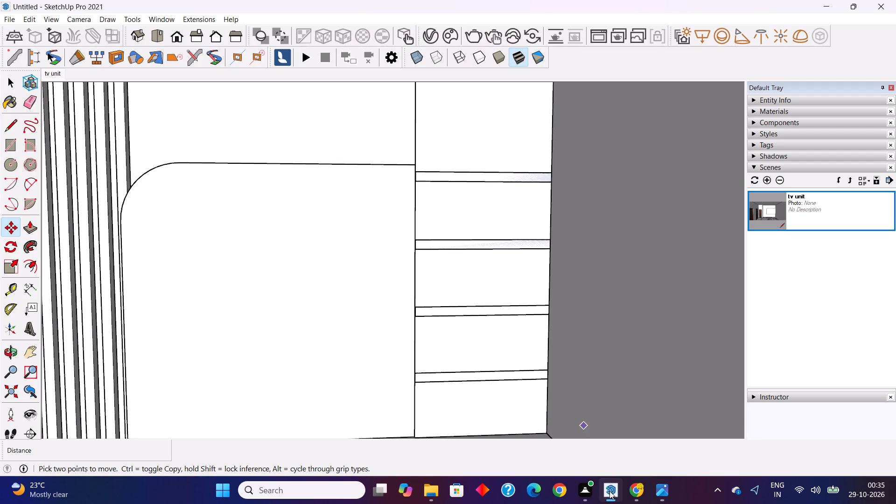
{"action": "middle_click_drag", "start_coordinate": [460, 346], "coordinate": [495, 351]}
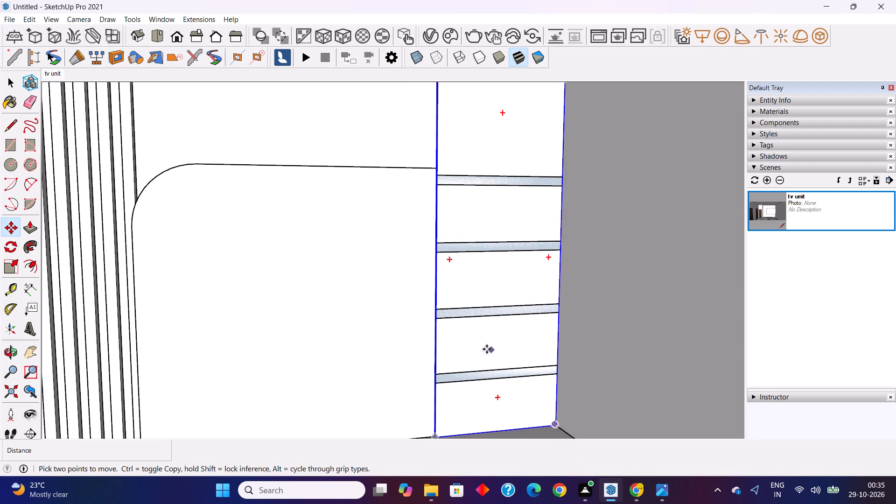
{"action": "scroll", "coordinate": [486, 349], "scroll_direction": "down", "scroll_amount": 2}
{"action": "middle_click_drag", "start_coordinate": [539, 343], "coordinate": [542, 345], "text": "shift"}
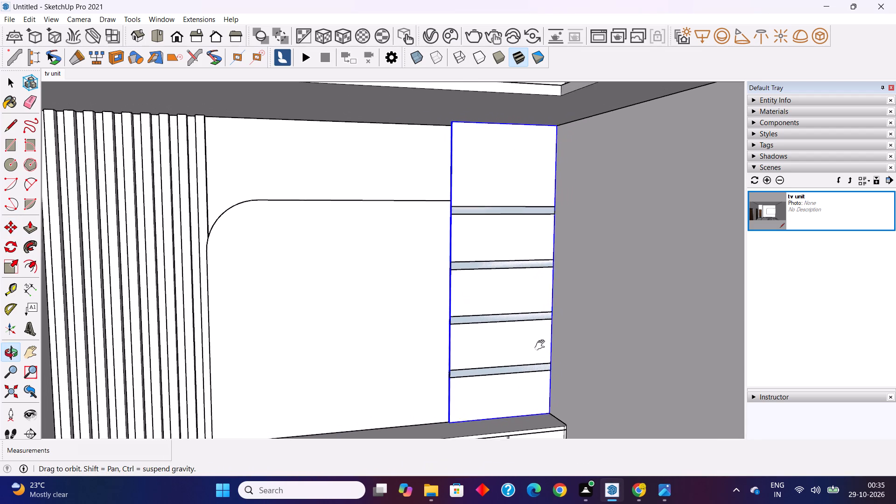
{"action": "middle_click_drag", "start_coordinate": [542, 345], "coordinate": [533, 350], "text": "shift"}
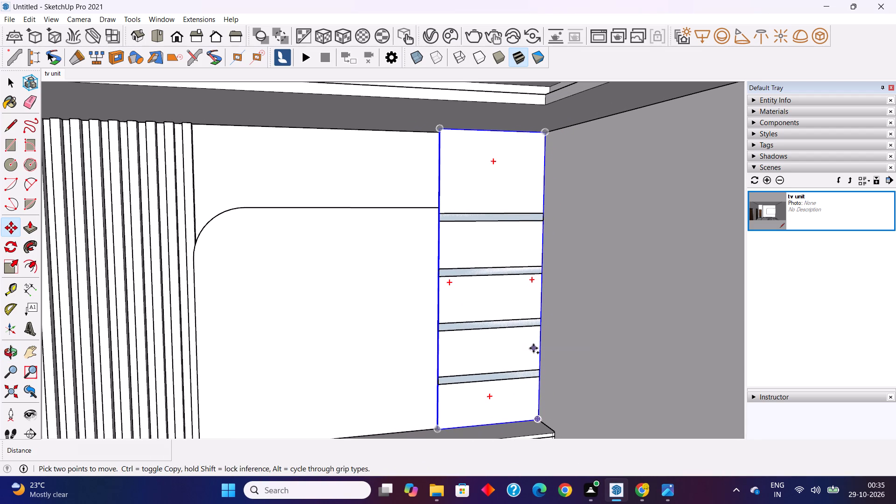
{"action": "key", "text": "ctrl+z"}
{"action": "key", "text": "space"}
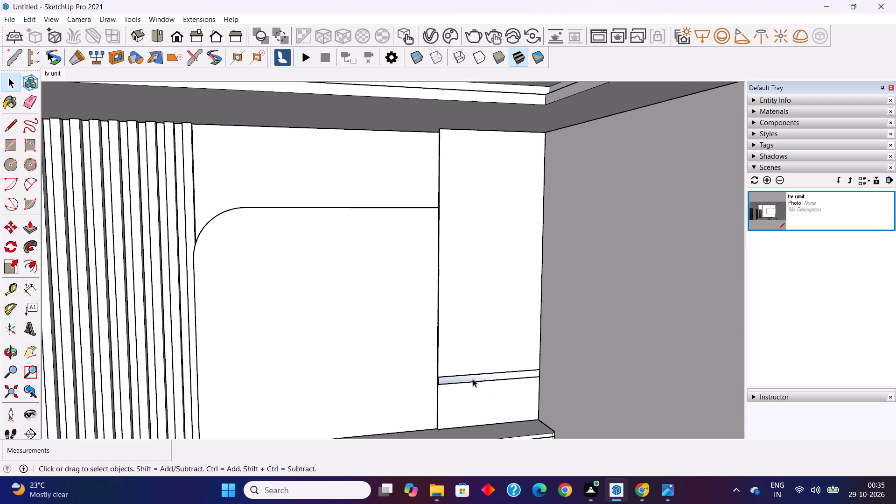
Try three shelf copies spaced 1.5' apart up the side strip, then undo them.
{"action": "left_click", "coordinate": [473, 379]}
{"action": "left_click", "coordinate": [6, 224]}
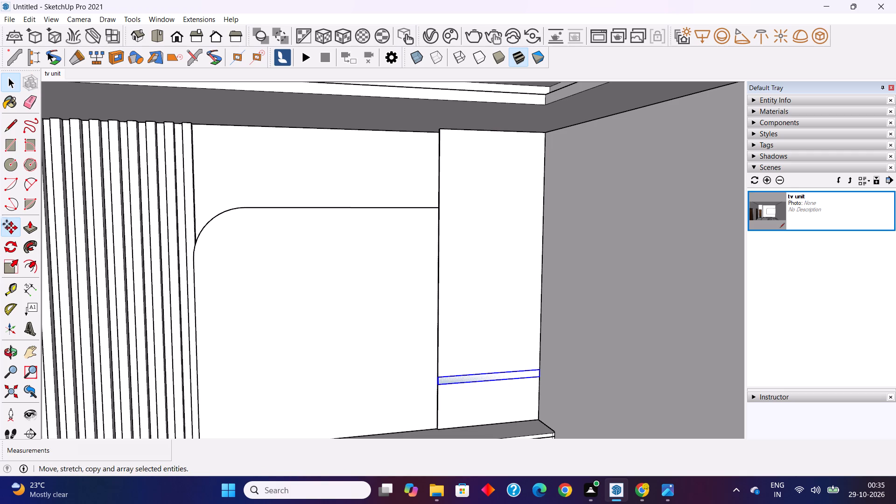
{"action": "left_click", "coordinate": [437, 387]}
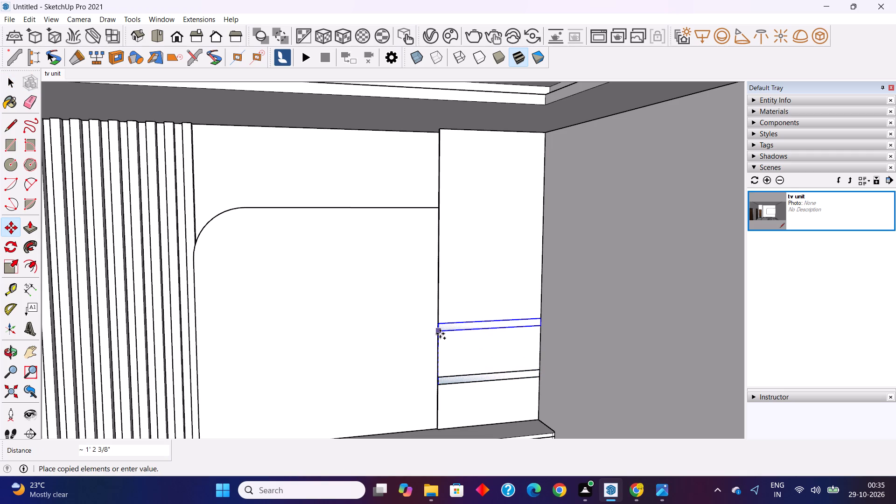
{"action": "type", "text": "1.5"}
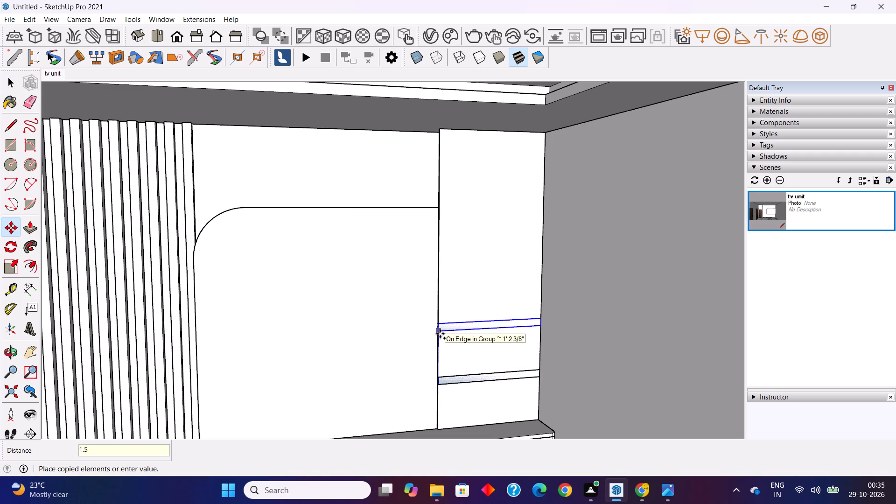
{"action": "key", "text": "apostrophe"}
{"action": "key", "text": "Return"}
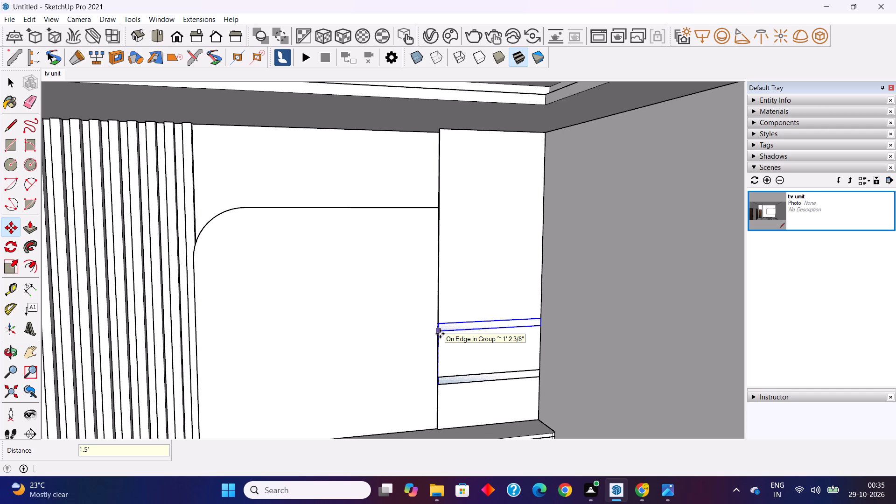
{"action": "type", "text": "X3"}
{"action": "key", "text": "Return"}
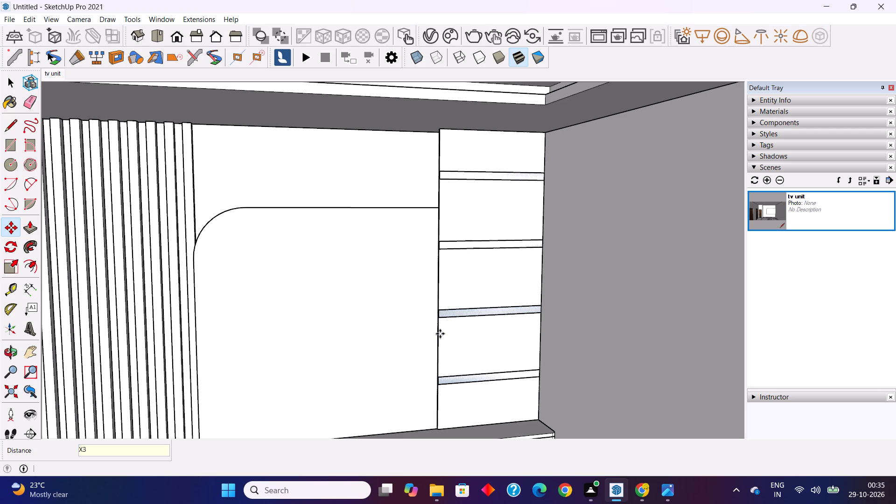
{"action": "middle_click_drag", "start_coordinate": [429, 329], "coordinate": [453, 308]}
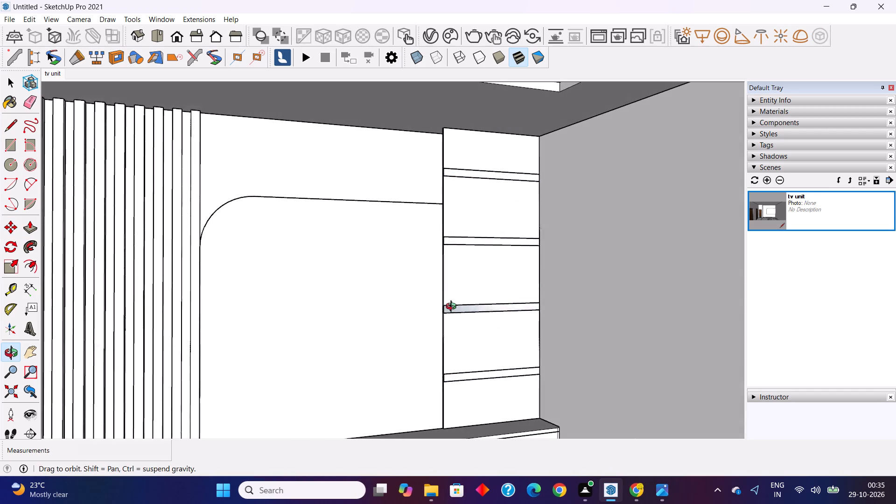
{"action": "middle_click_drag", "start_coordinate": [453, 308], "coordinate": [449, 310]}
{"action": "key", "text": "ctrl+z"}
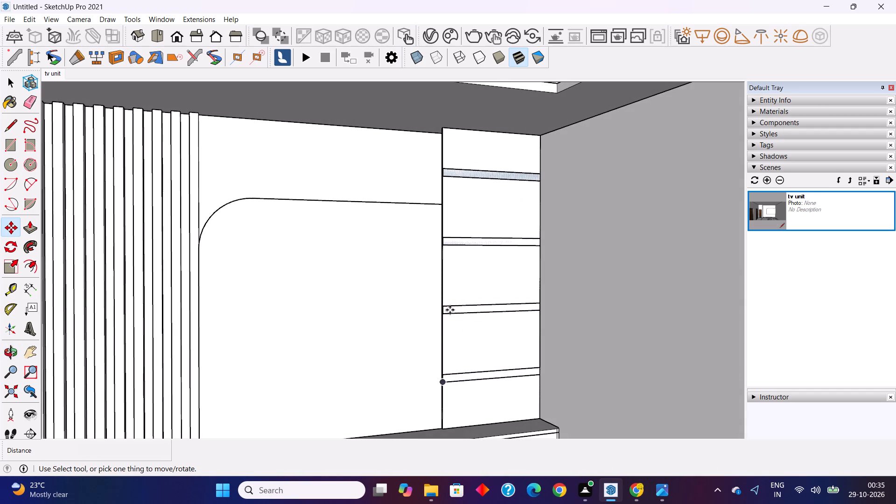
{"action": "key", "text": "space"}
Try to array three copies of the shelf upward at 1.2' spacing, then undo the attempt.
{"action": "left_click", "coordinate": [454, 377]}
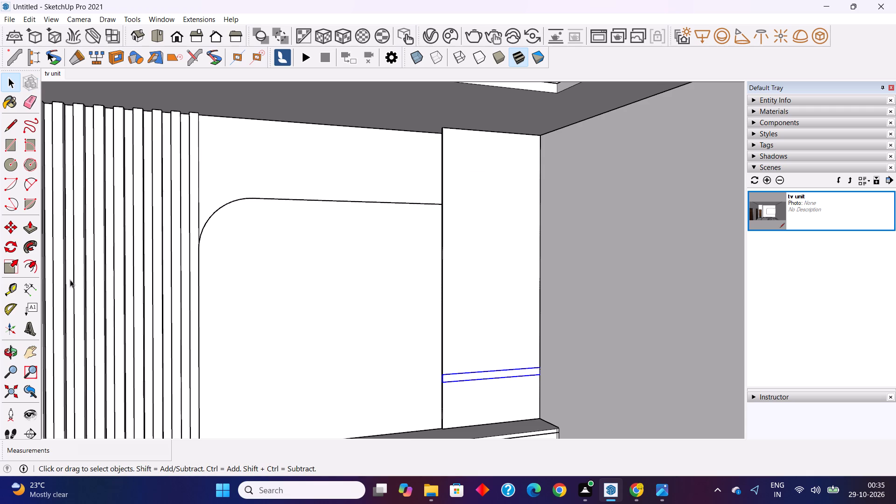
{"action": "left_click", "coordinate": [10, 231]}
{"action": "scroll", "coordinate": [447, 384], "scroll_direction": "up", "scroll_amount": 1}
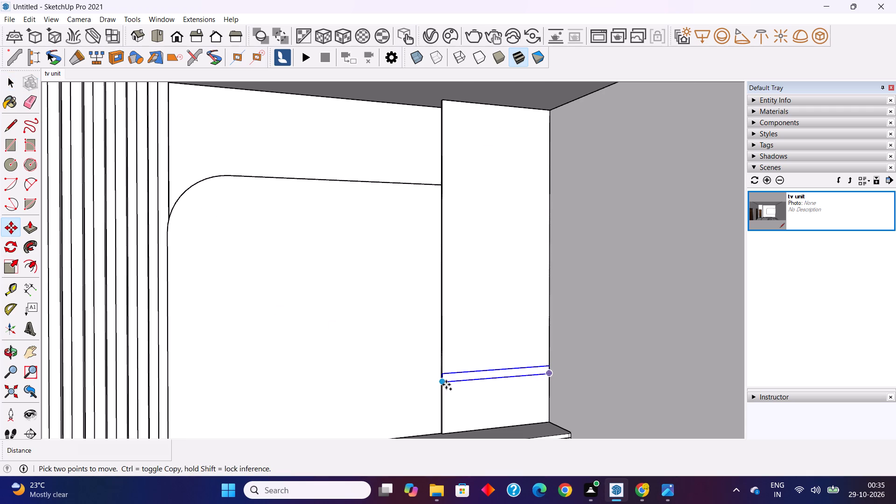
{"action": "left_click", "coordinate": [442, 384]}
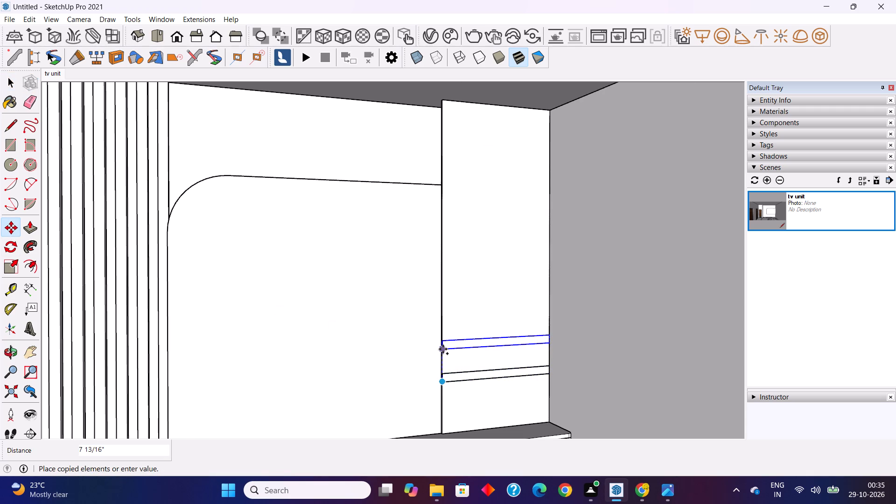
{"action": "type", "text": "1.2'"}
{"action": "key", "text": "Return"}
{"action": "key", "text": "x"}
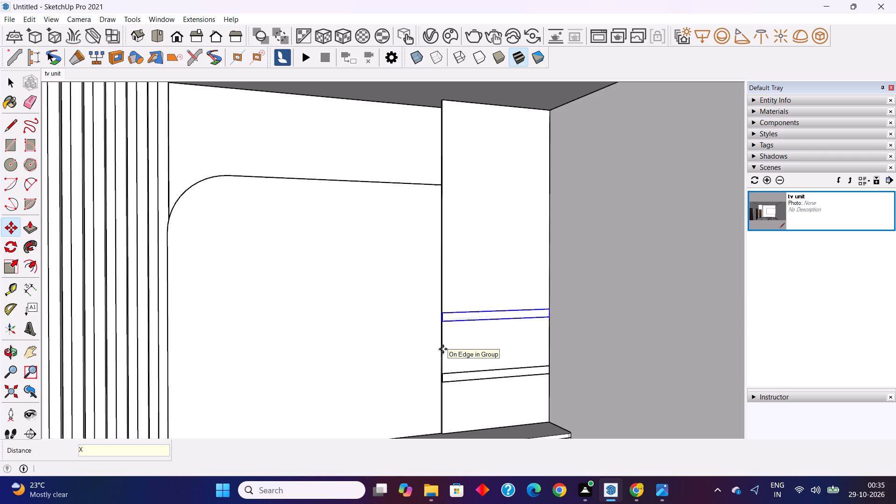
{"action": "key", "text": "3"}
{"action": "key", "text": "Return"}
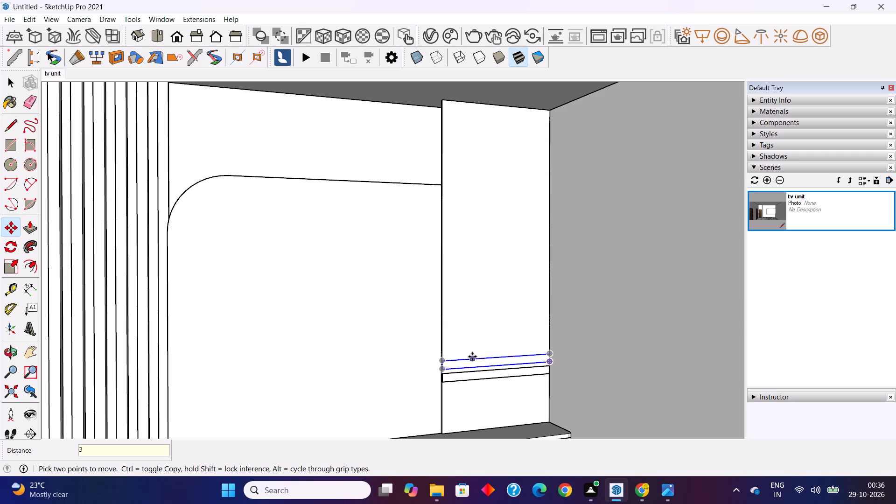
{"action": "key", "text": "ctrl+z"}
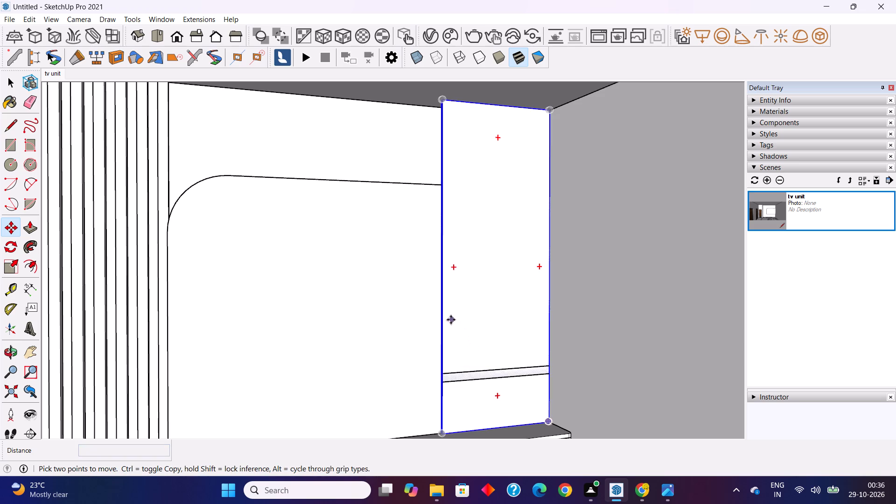
Copy the shelf component 1.2' up along the side strip's edge and array it to three copies.
{"action": "left_click", "coordinate": [444, 382]}
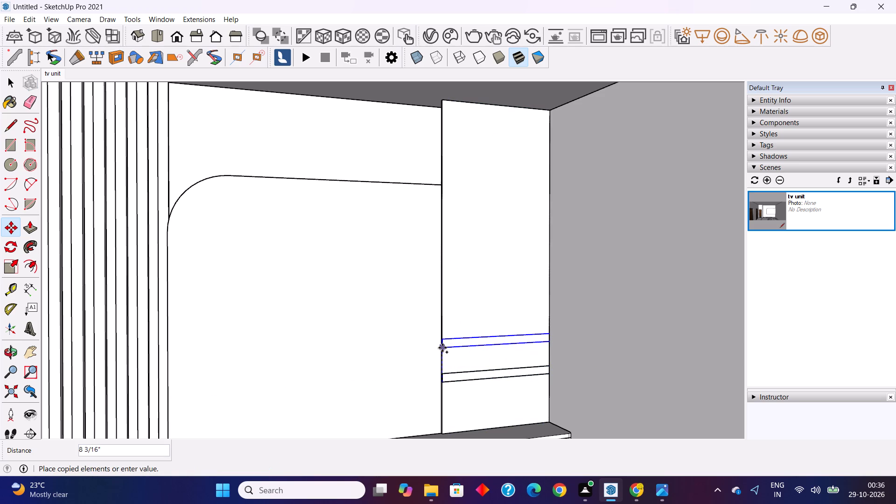
{"action": "type", "text": "1.2'"}
{"action": "key", "text": "Return"}
{"action": "type", "text": "X3"}
{"action": "key", "text": "Return"}
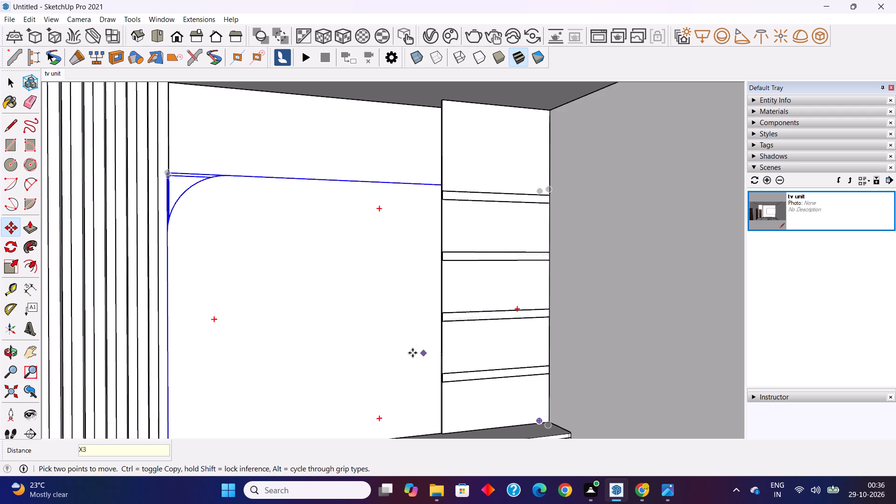
{"action": "key", "text": "space"}
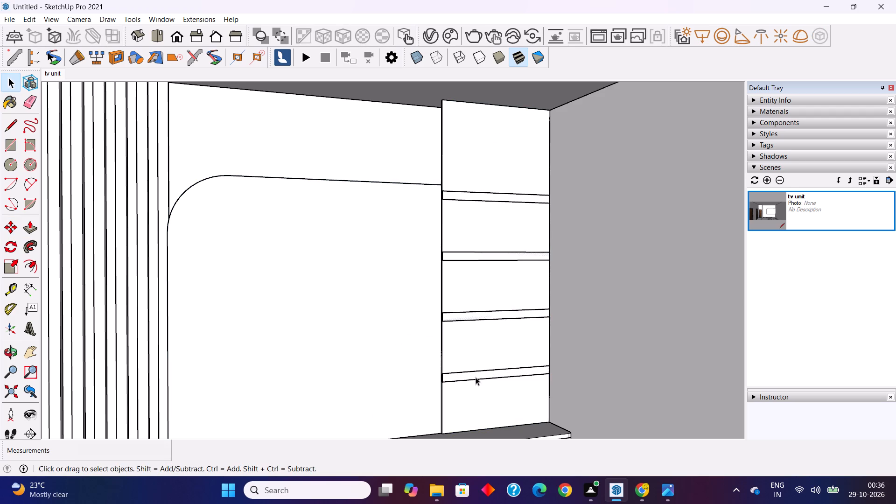
Open the lowest shelf component for editing and extrude its front face outward by 1'.
{"action": "scroll", "coordinate": [476, 377], "scroll_direction": "up", "scroll_amount": 2}
{"action": "middle_click_drag", "start_coordinate": [476, 377], "coordinate": [525, 388]}
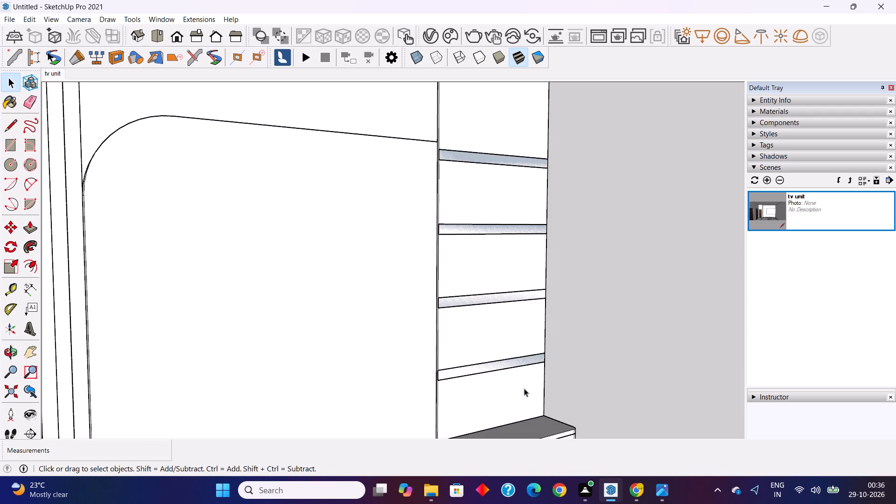
{"action": "double_click", "coordinate": [490, 366]}
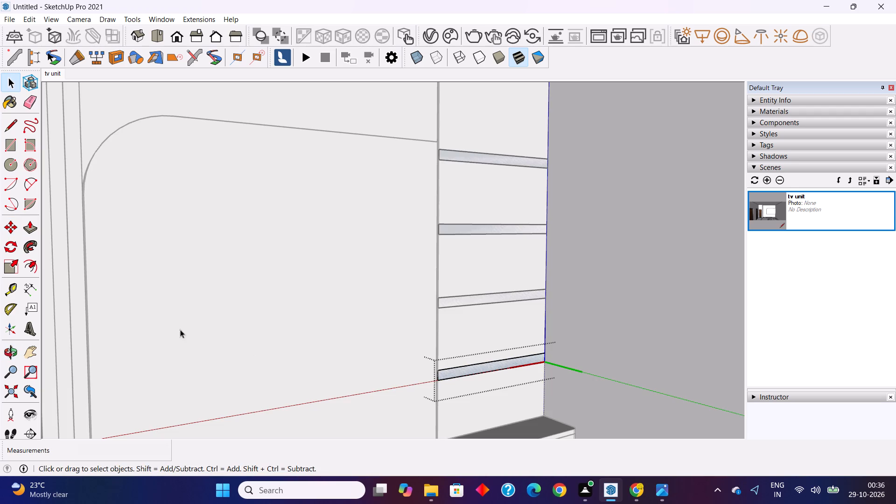
{"action": "left_click", "coordinate": [30, 225]}
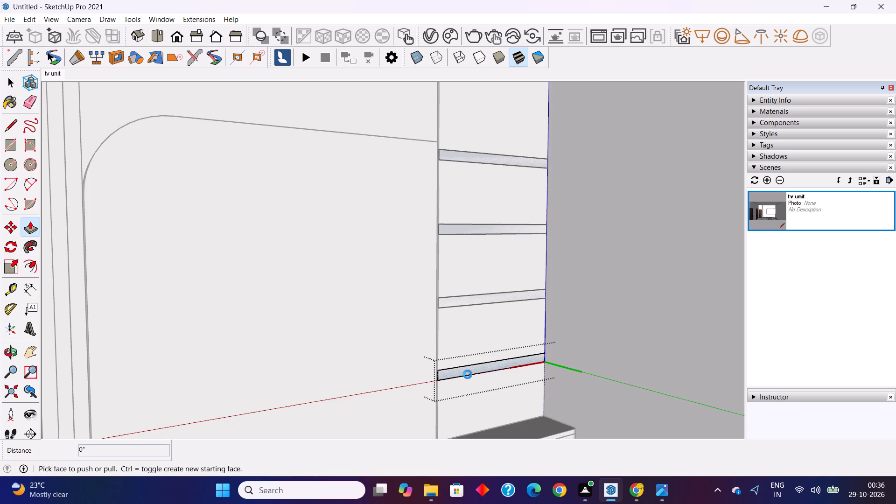
{"action": "left_click", "coordinate": [468, 372]}
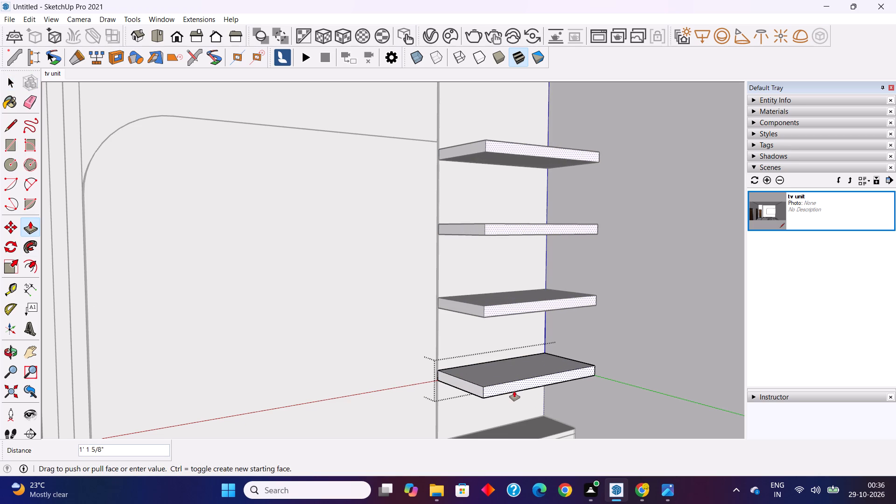
{"action": "type", "text": "1'"}
{"action": "key", "text": "Return"}
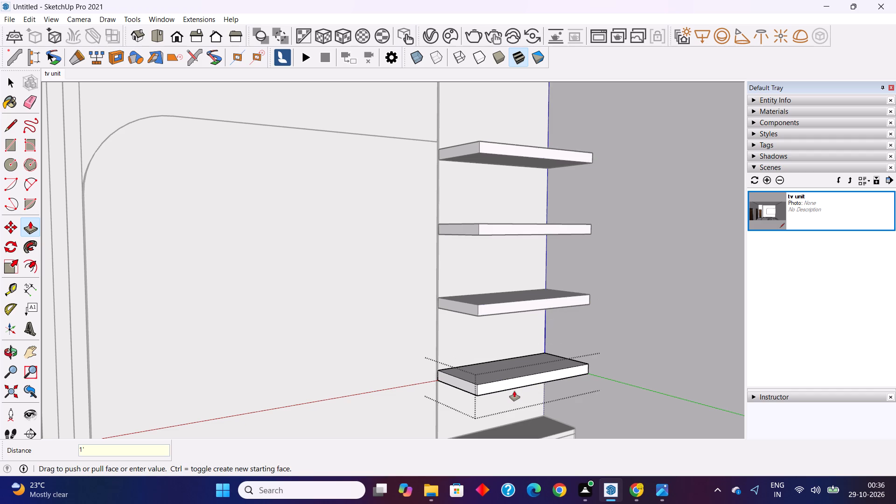
{"action": "key", "text": "space"}
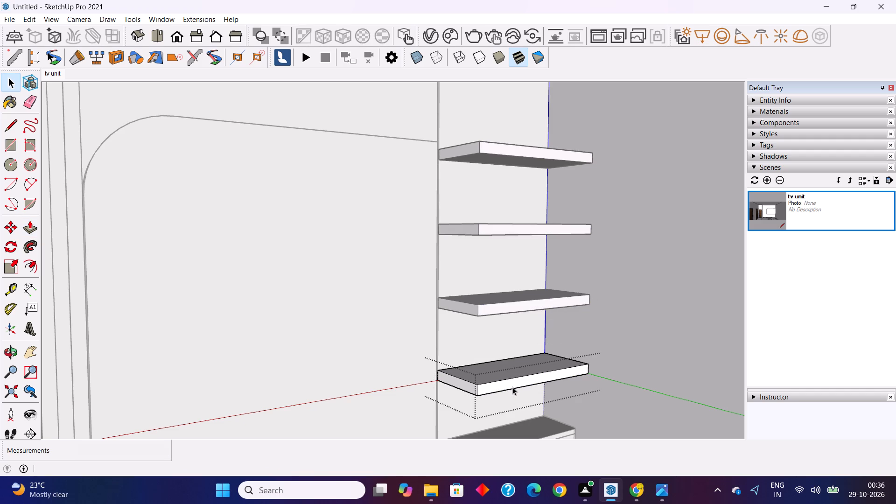
Close the shelf component and return to the saved tv unit scene to review the projecting shelves.
{"action": "key", "text": "Escape"}
{"action": "middle_click_drag", "start_coordinate": [481, 379], "coordinate": [470, 375]}
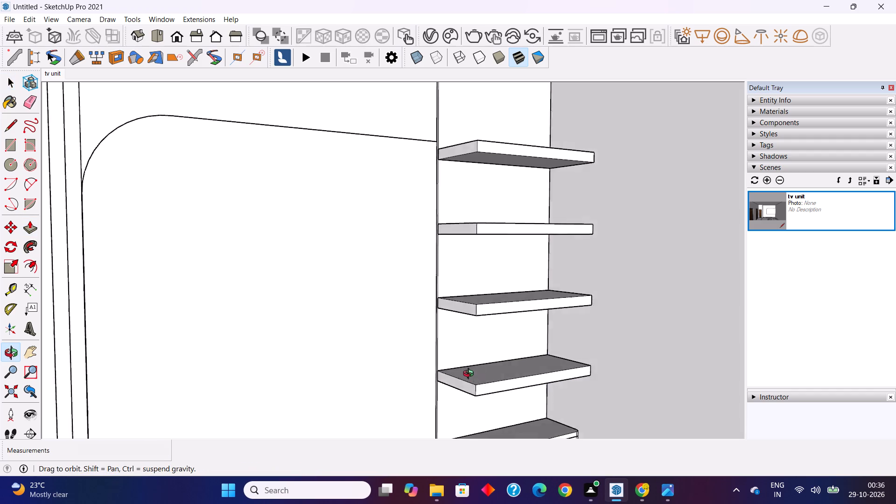
{"action": "middle_click_drag", "start_coordinate": [470, 375], "coordinate": [409, 356]}
{"action": "scroll", "coordinate": [365, 311], "scroll_direction": "down", "scroll_amount": 4}
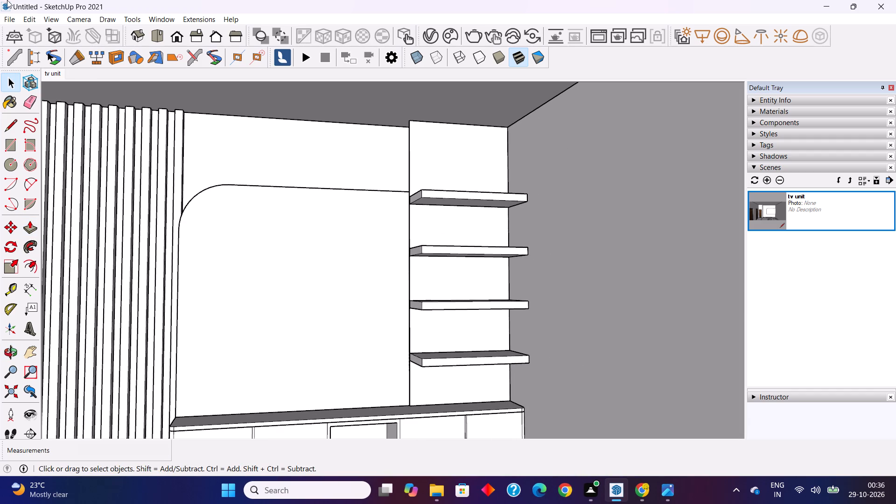
{"action": "left_click", "coordinate": [175, 40]}
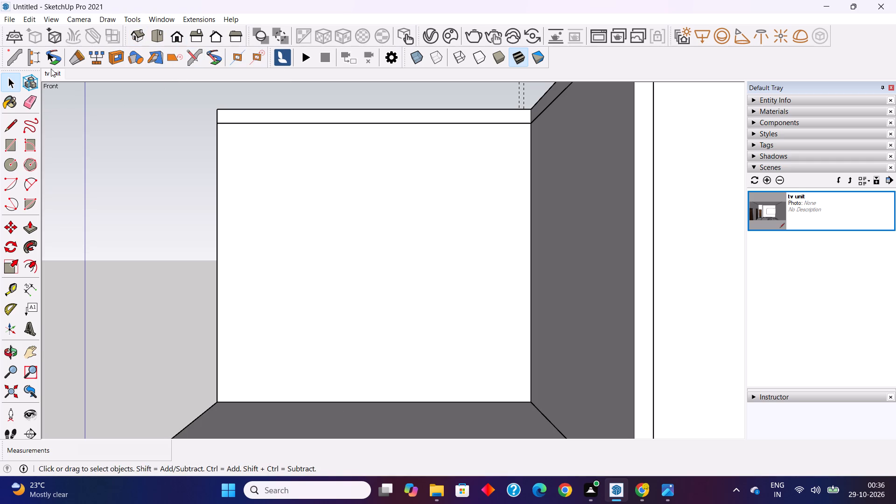
{"action": "left_click", "coordinate": [51, 69]}
{"action": "left_click", "coordinate": [51, 74]}
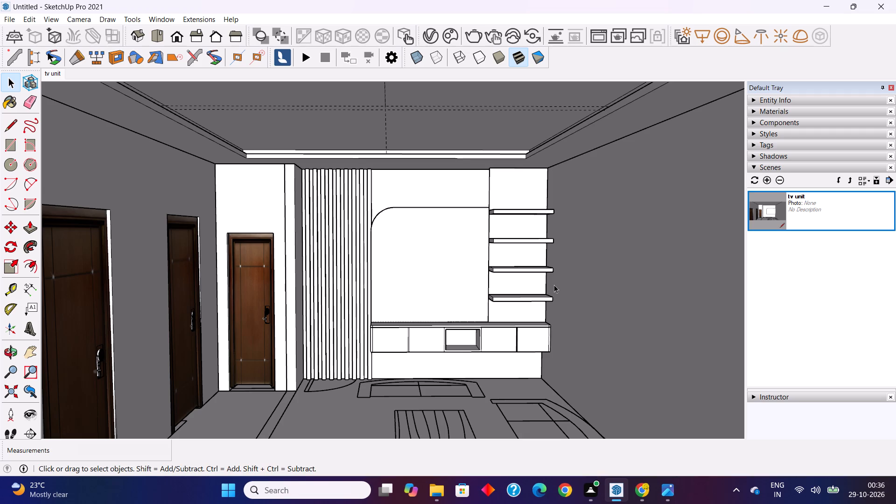
Check the shelf lighting in the reference image and place a V-Ray rectangle light along the back underside of the top shelf.
{"action": "scroll", "coordinate": [550, 208], "scroll_direction": "up", "scroll_amount": 3}
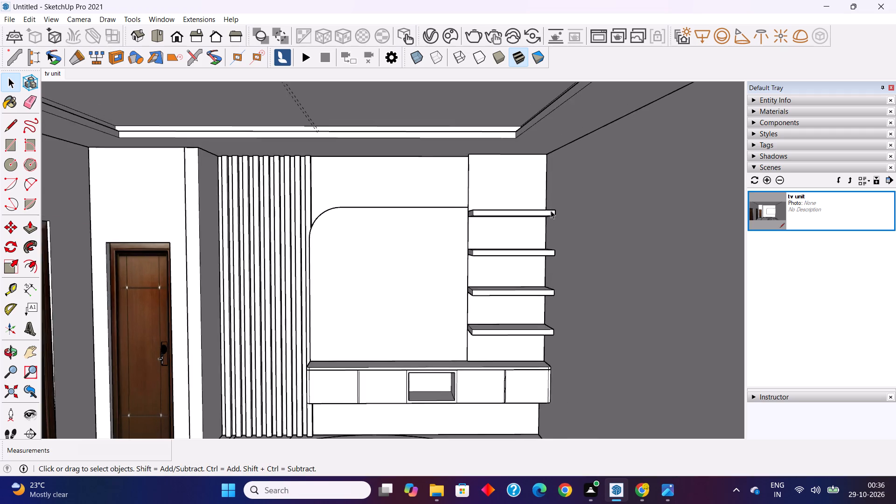
{"action": "scroll", "coordinate": [551, 212], "scroll_direction": "up", "scroll_amount": 10}
{"action": "middle_click_drag", "start_coordinate": [541, 220], "coordinate": [548, 170]}
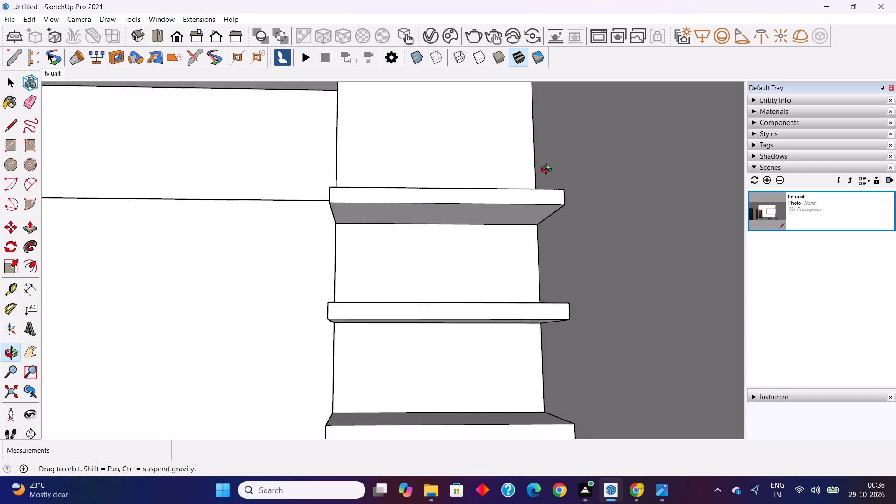
{"action": "middle_click_drag", "start_coordinate": [548, 170], "coordinate": [557, 161]}
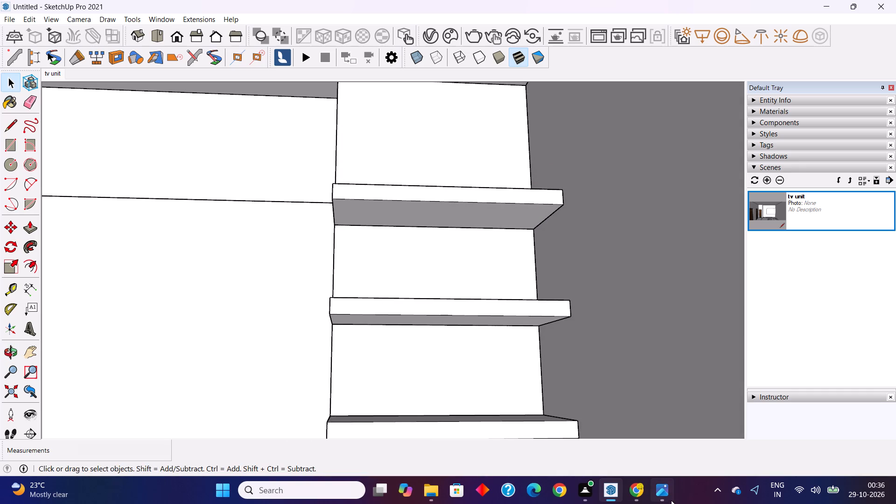
{"action": "left_click", "coordinate": [663, 493]}
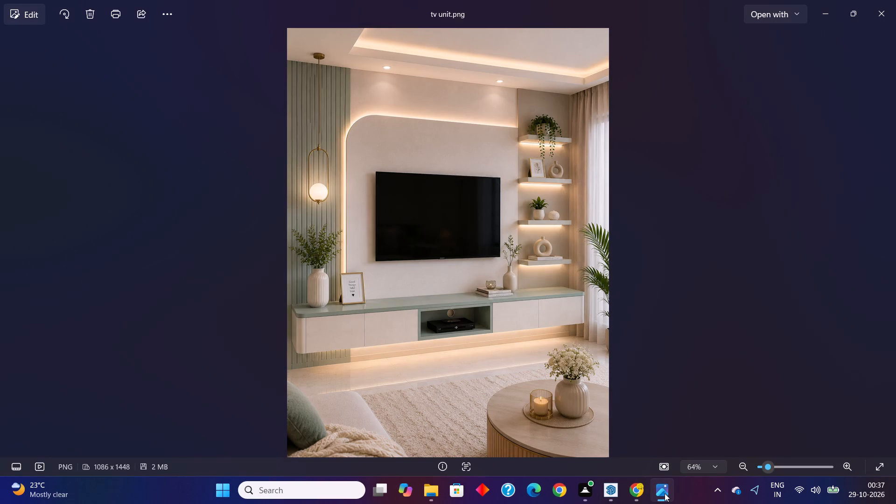
{"action": "left_click", "coordinate": [615, 489]}
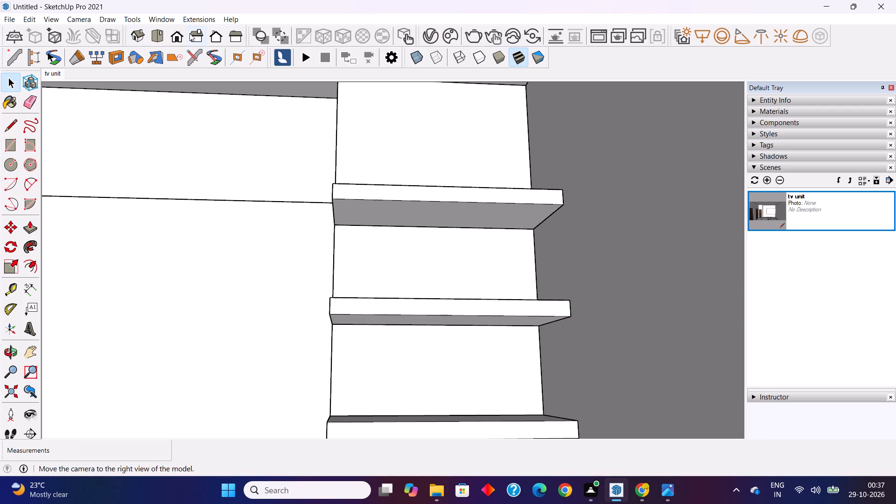
{"action": "left_click", "coordinate": [703, 32]}
{"action": "scroll", "coordinate": [539, 230], "scroll_direction": "up", "scroll_amount": 1}
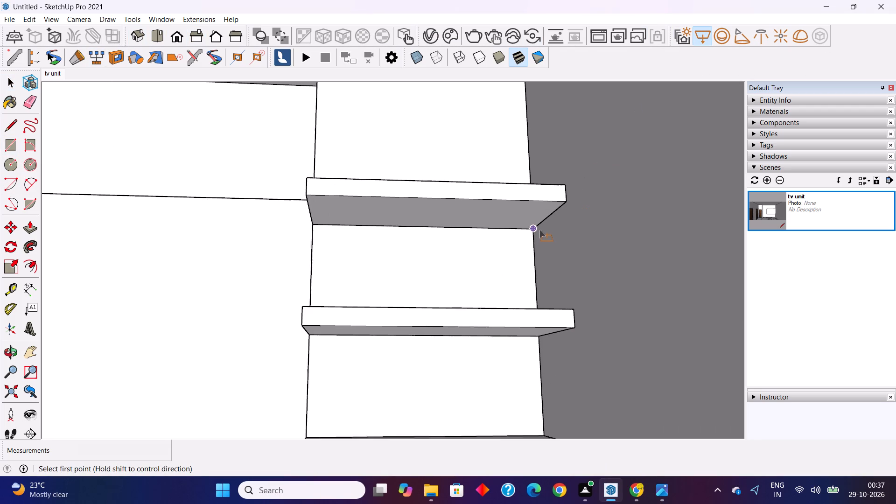
{"action": "scroll", "coordinate": [539, 230], "scroll_direction": "up", "scroll_amount": 1}
{"action": "left_click", "coordinate": [532, 229]}
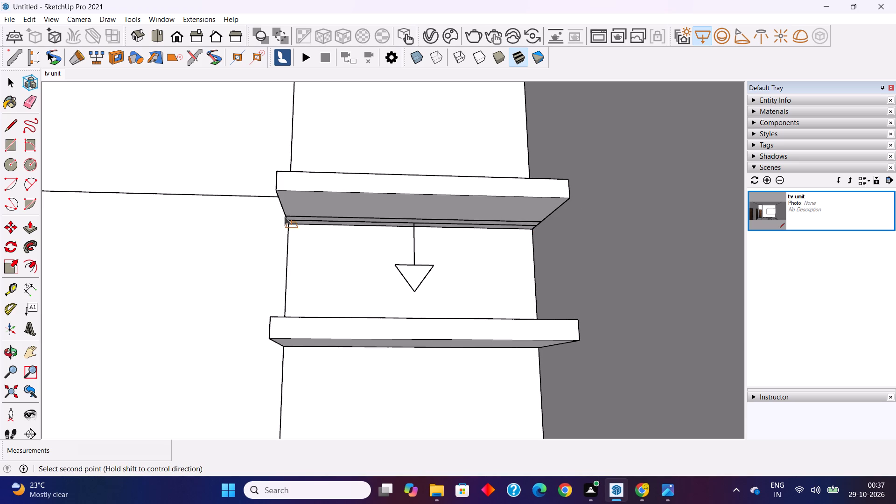
{"action": "left_click", "coordinate": [284, 217]}
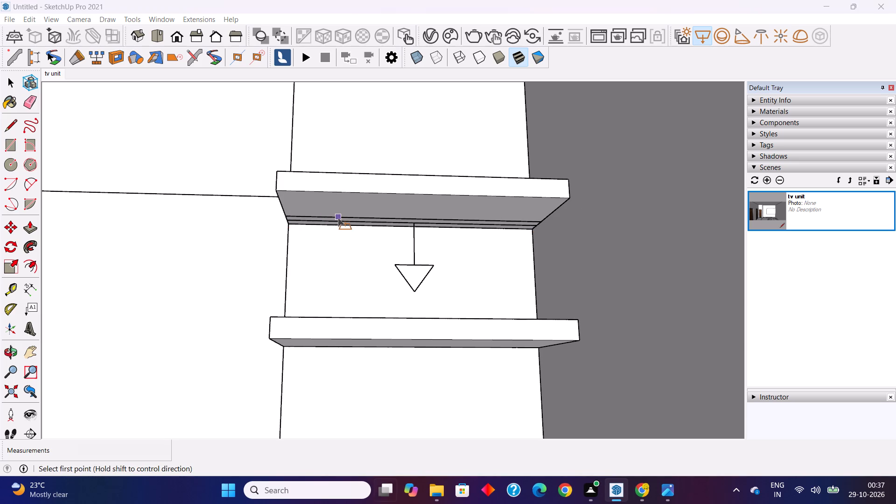
{"action": "key", "text": "space"}
{"action": "key", "text": "space"}
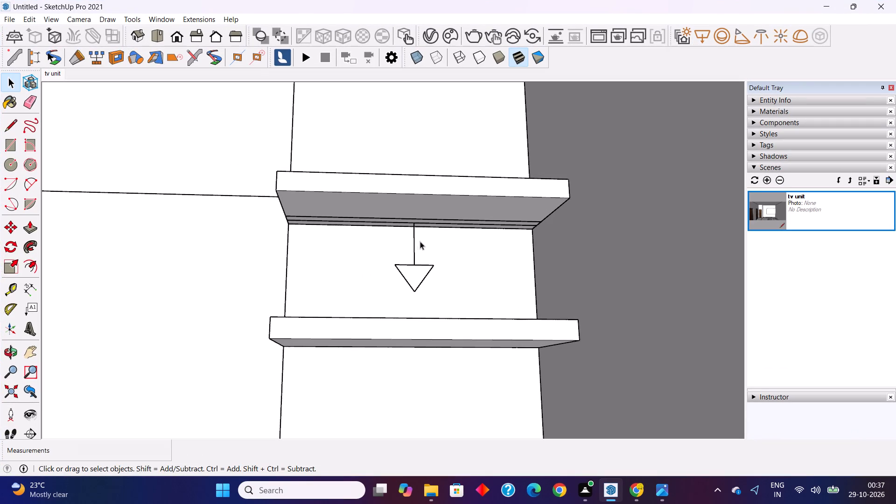
Copy the rectangle light down from the top shelf to the shelf below and array it to three copies.
{"action": "left_click", "coordinate": [414, 243]}
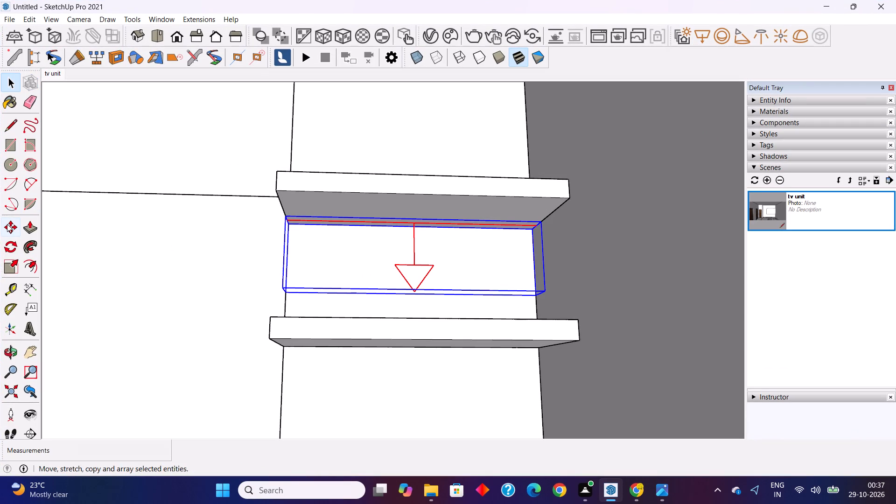
{"action": "left_click", "coordinate": [7, 224]}
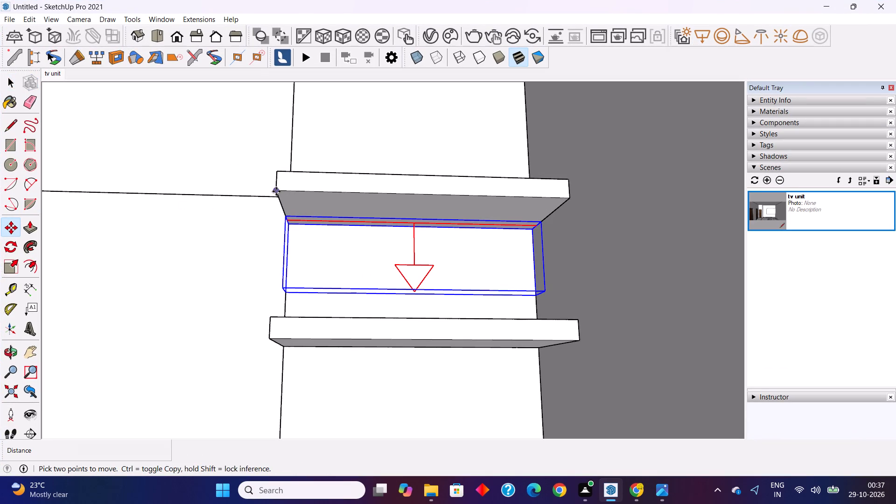
{"action": "left_click", "coordinate": [276, 191]}
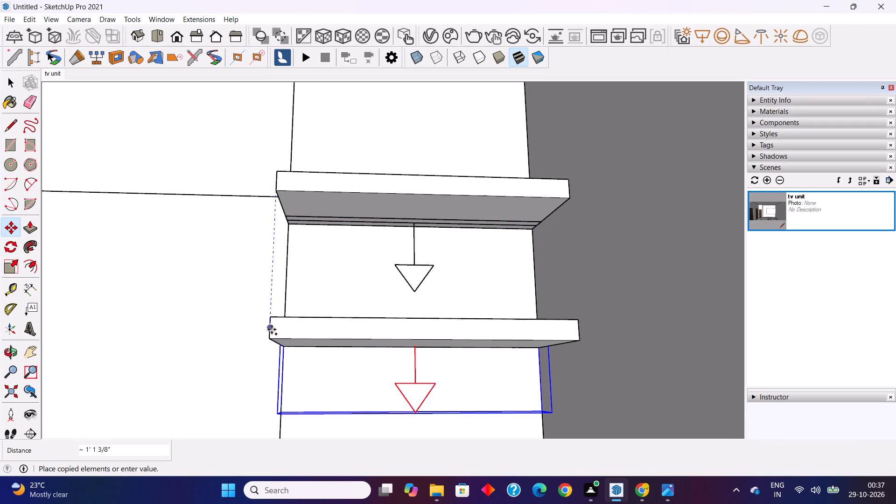
{"action": "left_click", "coordinate": [269, 336]}
{"action": "scroll", "coordinate": [300, 224], "scroll_direction": "down", "scroll_amount": 5}
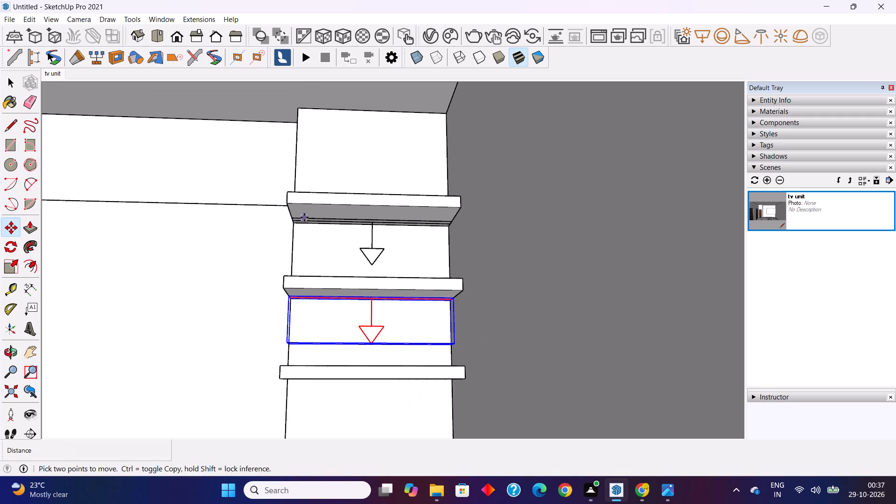
{"action": "key", "text": "x"}
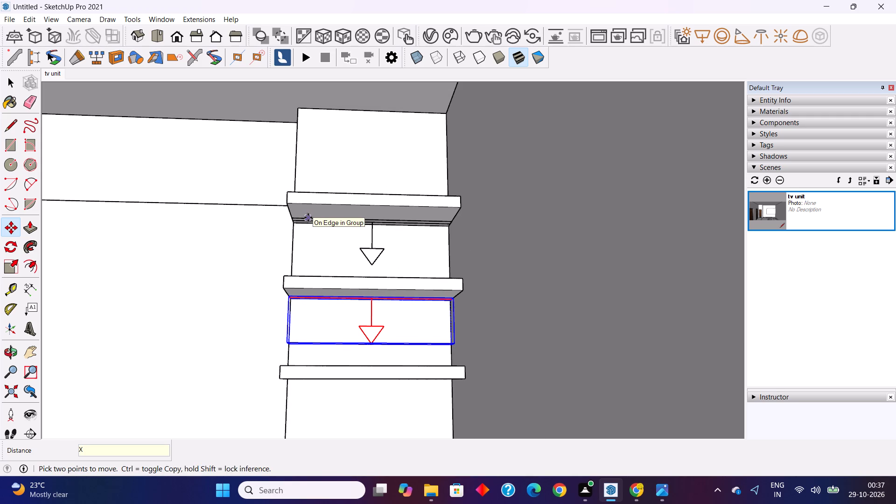
{"action": "key", "text": "3"}
{"action": "key", "text": "Return"}
{"action": "scroll", "coordinate": [308, 186], "scroll_direction": "down", "scroll_amount": 2}
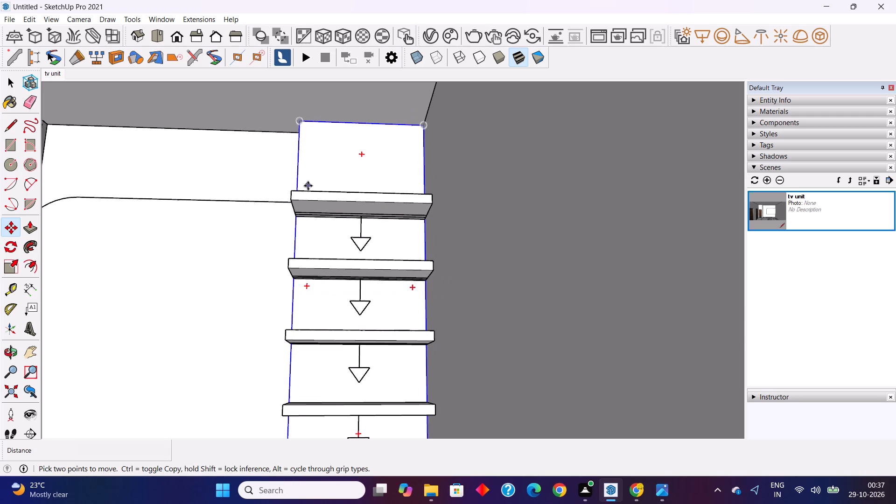
{"action": "middle_click_drag", "start_coordinate": [368, 271], "coordinate": [387, 169], "text": "shift"}
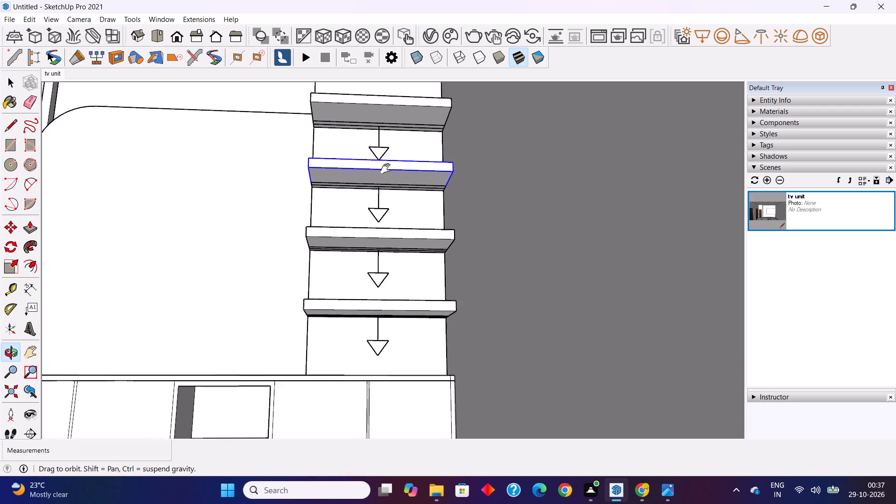
{"action": "middle_click_drag", "start_coordinate": [387, 169], "coordinate": [390, 141], "text": "shift"}
{"action": "middle_click_drag", "start_coordinate": [390, 283], "coordinate": [444, 349]}
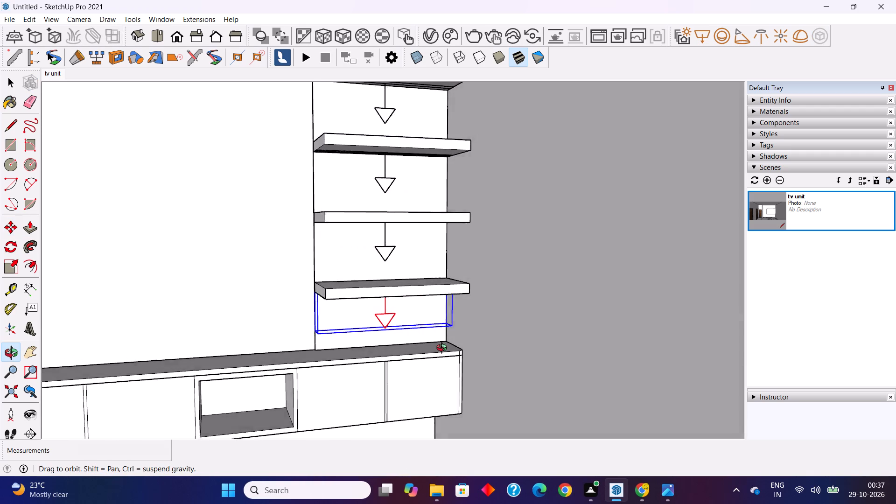
{"action": "middle_click_drag", "start_coordinate": [444, 349], "coordinate": [483, 374]}
{"action": "middle_click_drag", "start_coordinate": [433, 308], "coordinate": [417, 375], "text": "shift"}
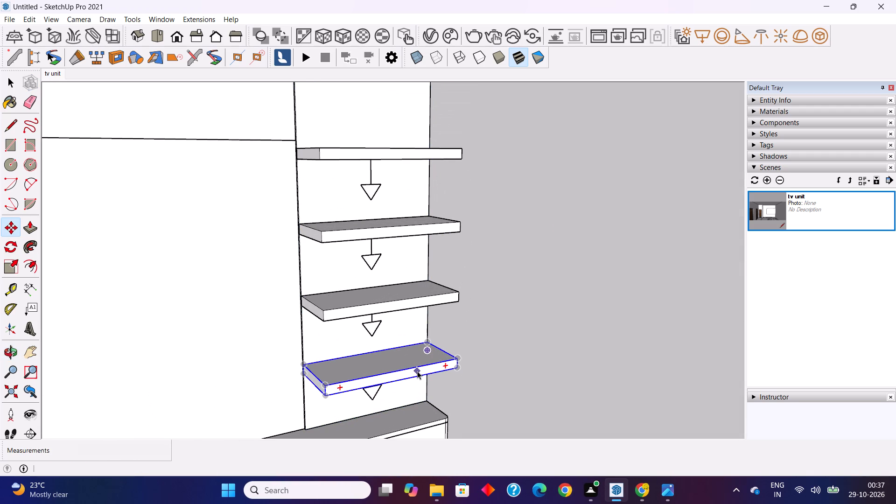
{"action": "key", "text": "space"}
{"action": "middle_click_drag", "start_coordinate": [410, 348], "coordinate": [422, 328]}
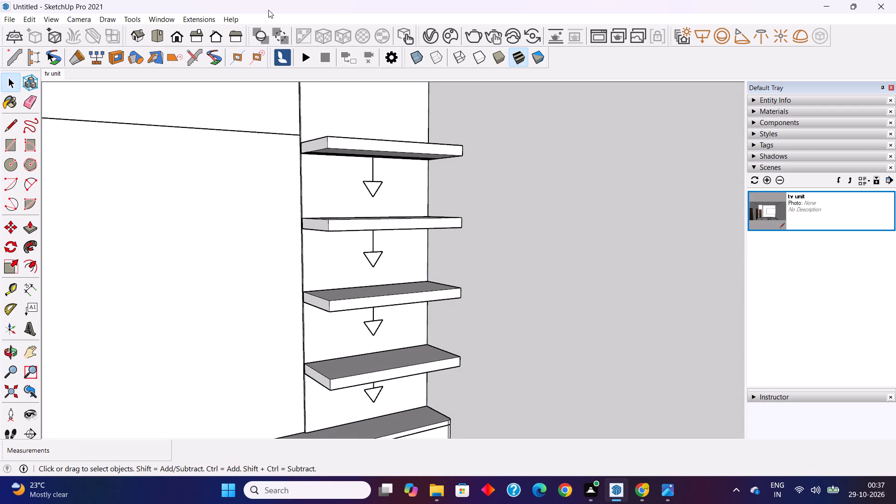
Set the Rectangle Light intensity to 300 in the V-Ray Asset Editor.
{"action": "left_click", "coordinate": [429, 37]}
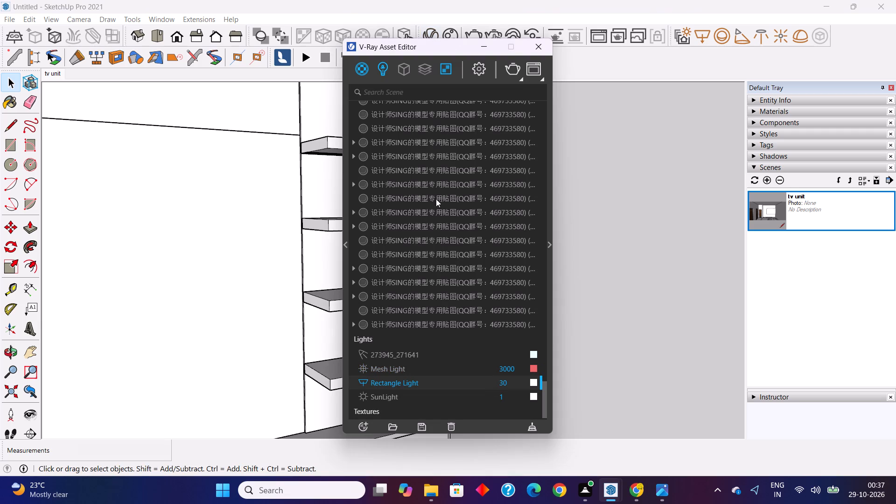
{"action": "left_click", "coordinate": [518, 385]}
{"action": "key", "text": "0"}
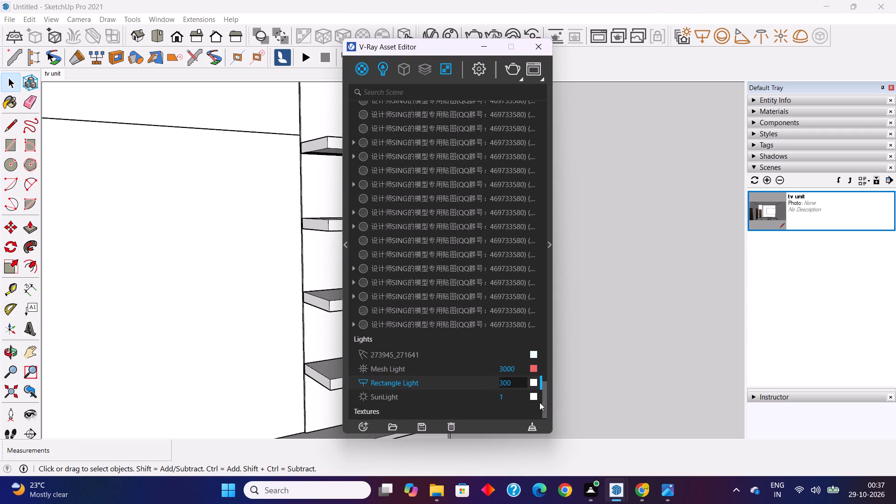
Examine the glow colour of the shelf and panel lighting in the tv unit reference image.
{"action": "left_click", "coordinate": [660, 494]}
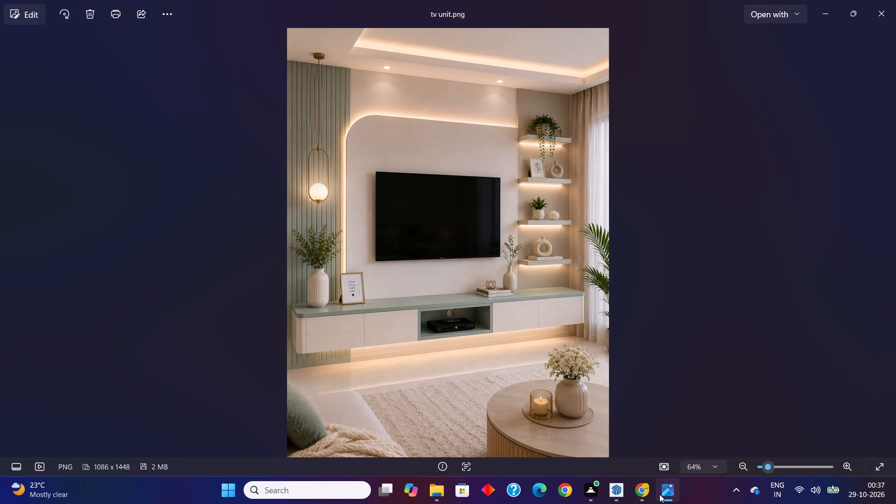
{"action": "left_click", "coordinate": [614, 496]}
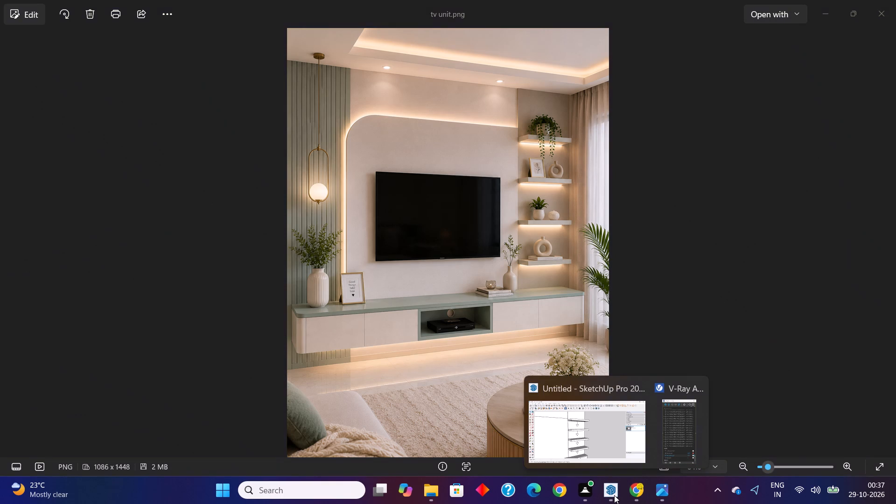
{"action": "left_click", "coordinate": [613, 495]}
{"action": "left_click", "coordinate": [586, 416]}
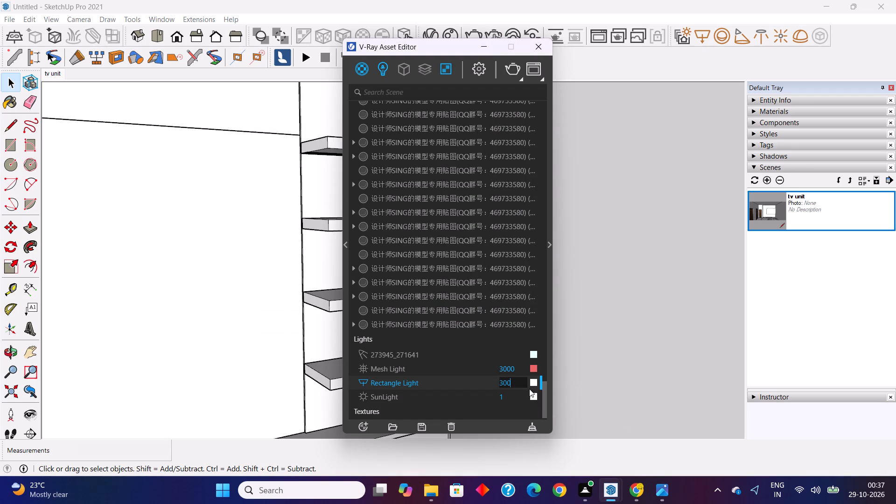
{"action": "left_click", "coordinate": [665, 493]}
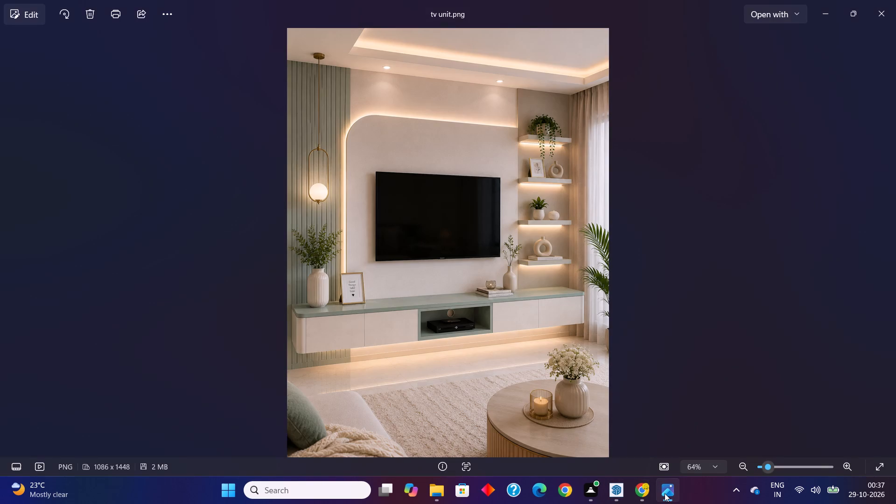
{"action": "left_click", "coordinate": [614, 490]}
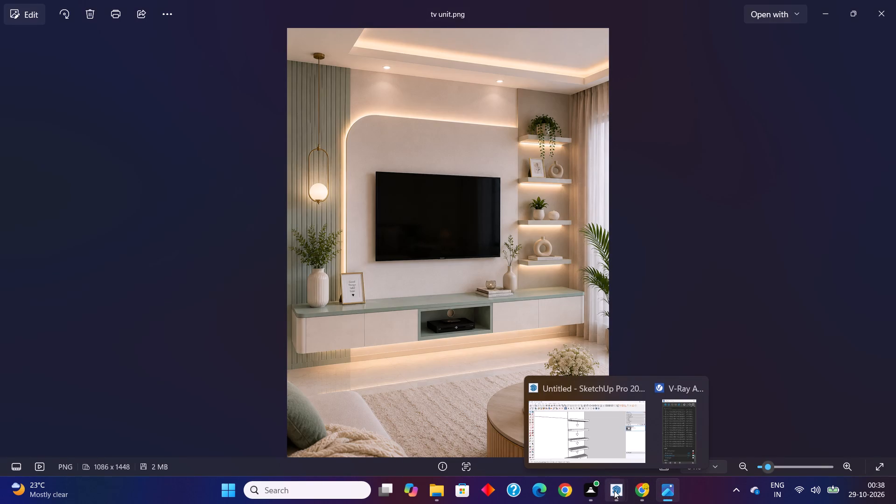
{"action": "left_click", "coordinate": [614, 490]}
{"action": "left_click", "coordinate": [577, 422]}
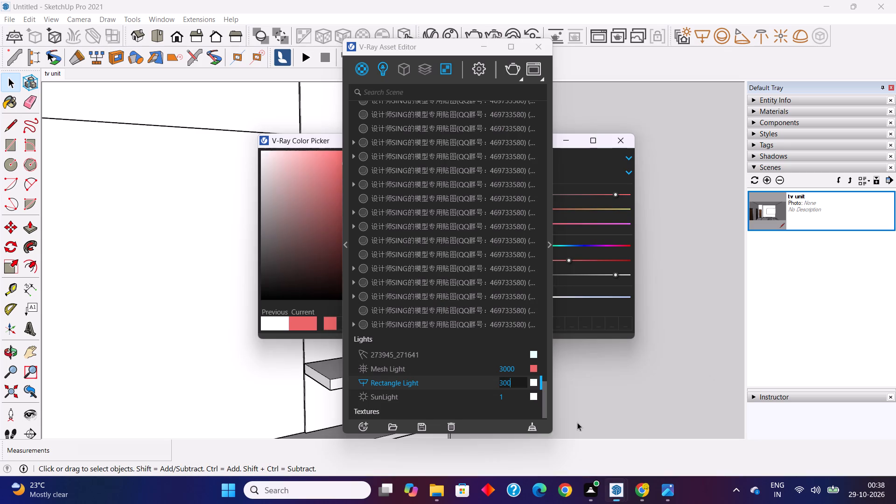
Shift the Mesh Light colour to a yellow hue of about 0.161 in the V-Ray Color Picker.
{"action": "left_click", "coordinate": [534, 369]}
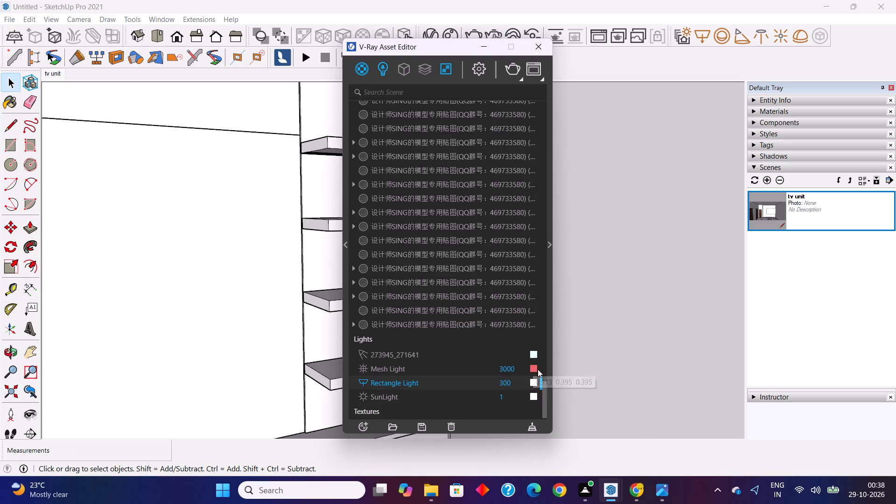
{"action": "left_click", "coordinate": [531, 367]}
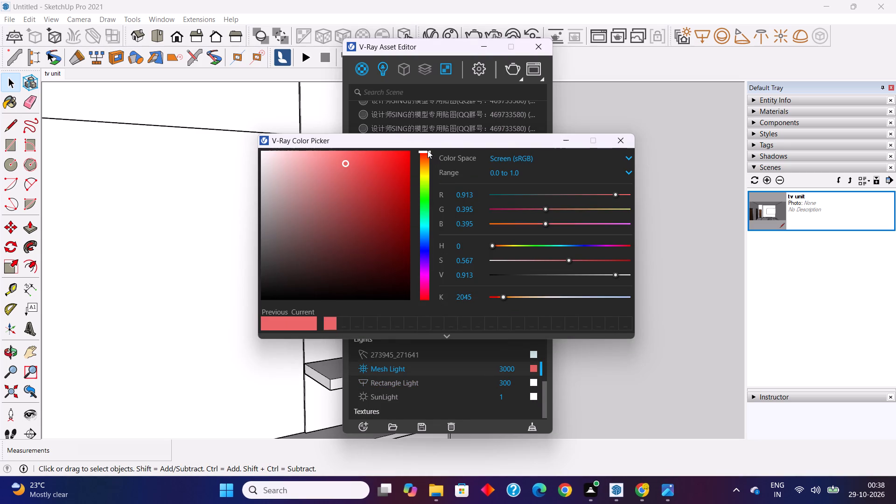
{"action": "left_click_drag", "start_coordinate": [427, 150], "coordinate": [428, 166]}
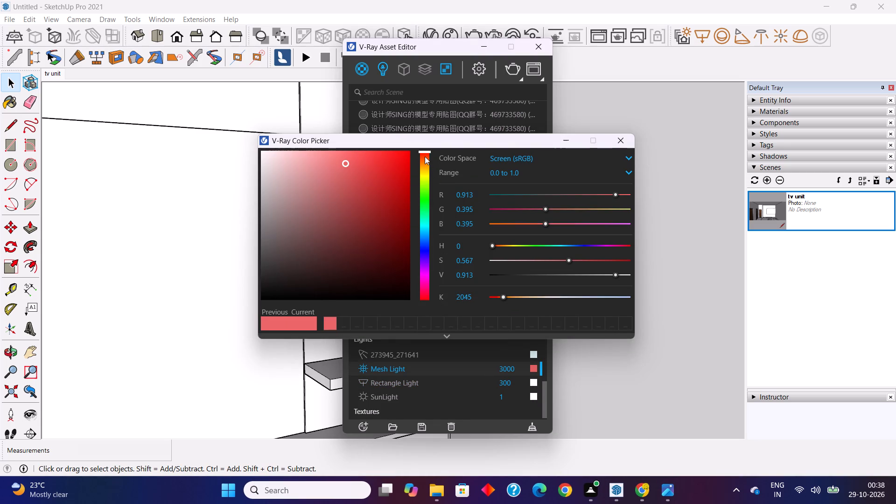
{"action": "left_click_drag", "start_coordinate": [424, 151], "coordinate": [425, 167]}
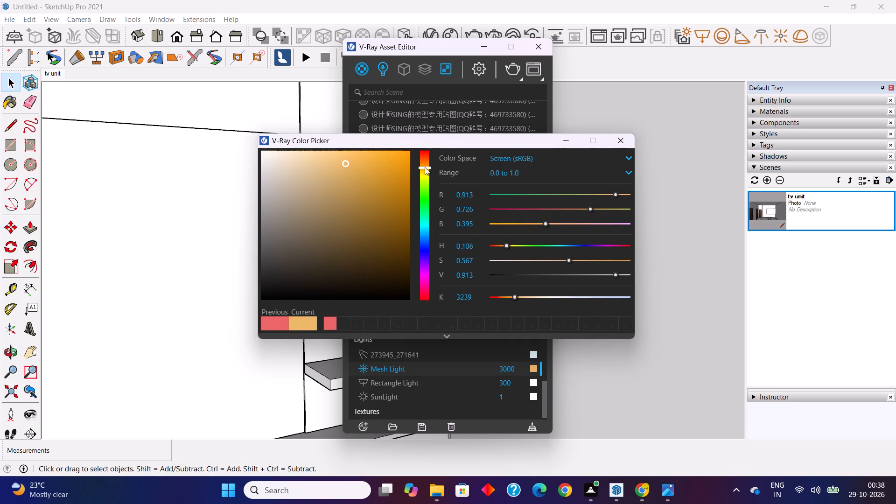
{"action": "left_click_drag", "start_coordinate": [425, 167], "coordinate": [425, 173]}
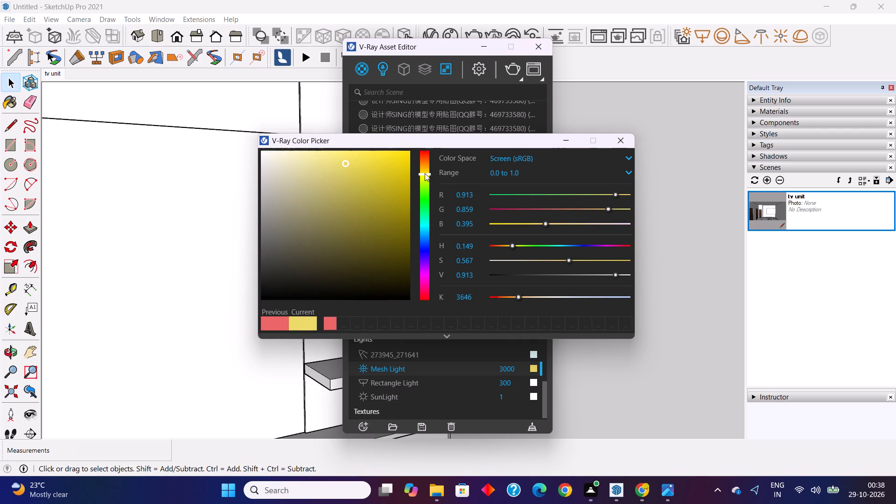
{"action": "left_click_drag", "start_coordinate": [425, 173], "coordinate": [424, 178]}
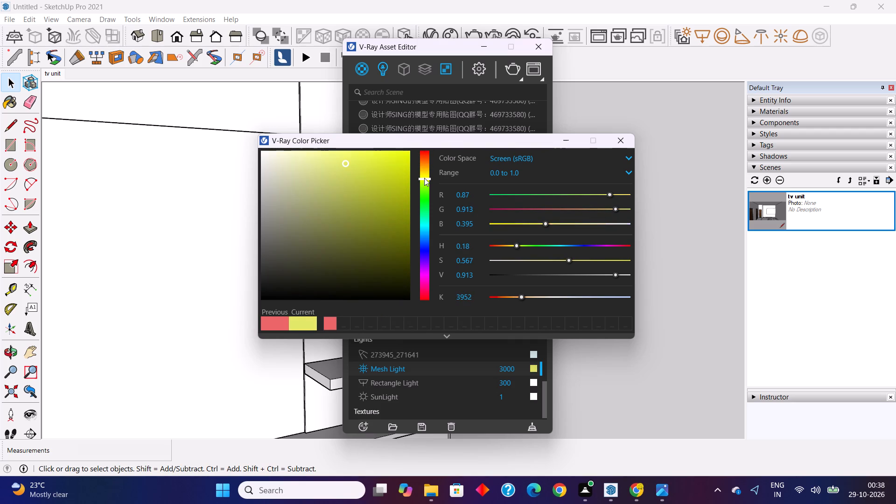
{"action": "left_click_drag", "start_coordinate": [424, 178], "coordinate": [422, 175]}
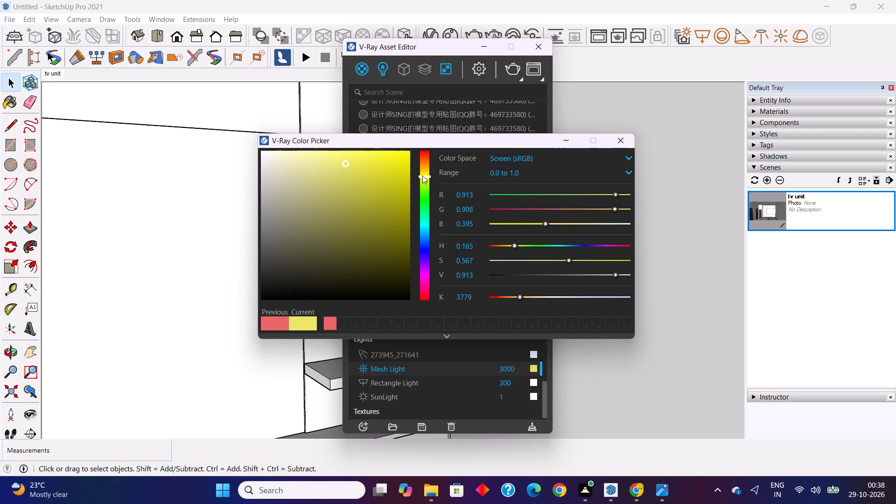
{"action": "left_click_drag", "start_coordinate": [422, 175], "coordinate": [422, 175]}
{"action": "left_click_drag", "start_coordinate": [347, 165], "coordinate": [345, 165]}
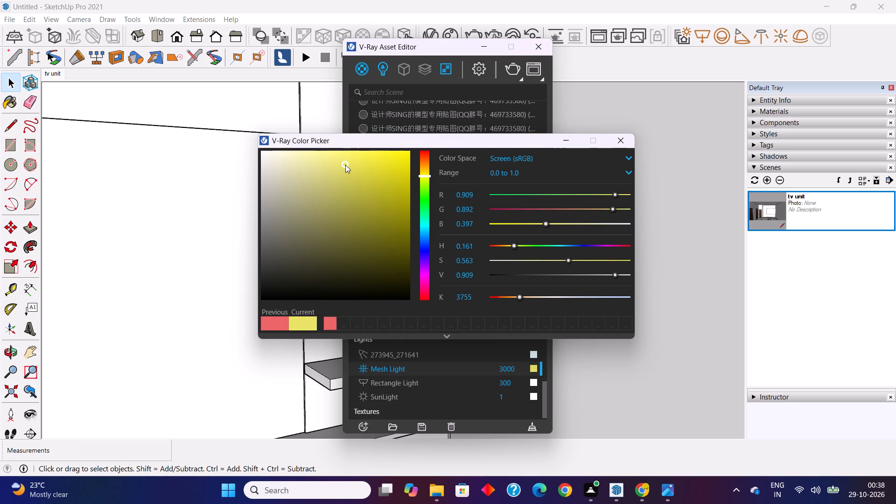
{"action": "left_click_drag", "start_coordinate": [345, 165], "coordinate": [357, 155]}
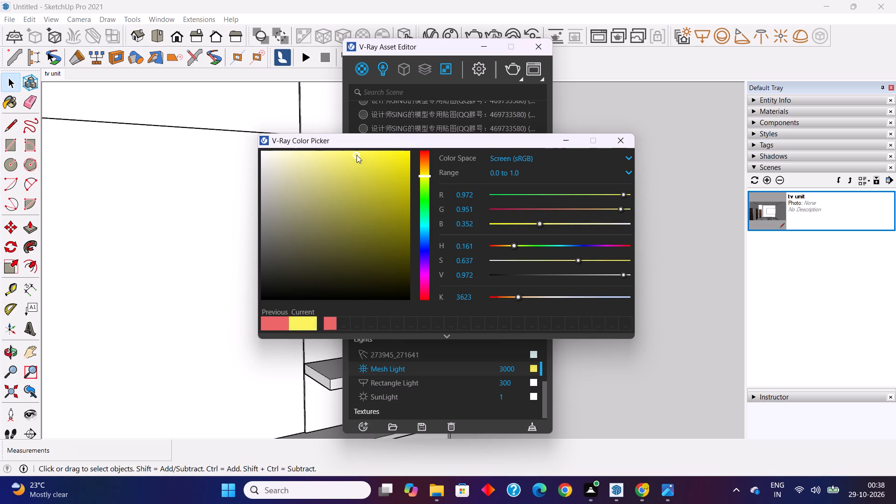
{"action": "left_click_drag", "start_coordinate": [357, 155], "coordinate": [359, 155]}
{"action": "left_click_drag", "start_coordinate": [358, 154], "coordinate": [336, 166]}
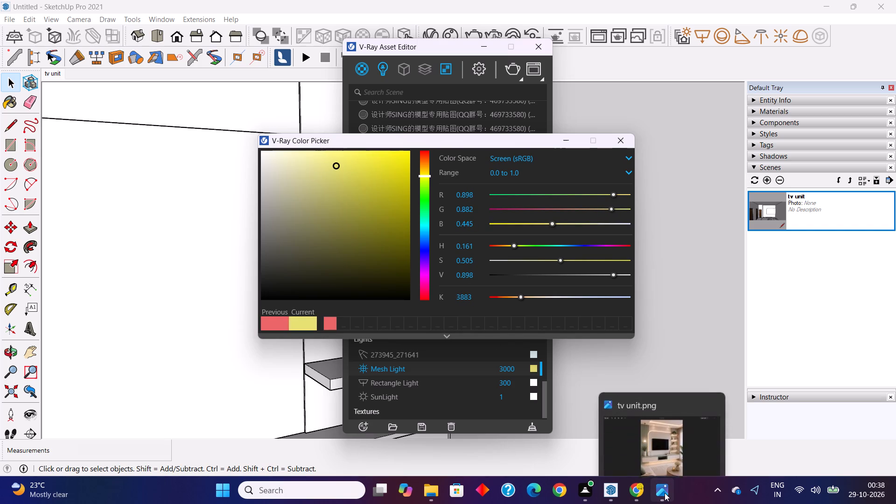
Check the reference image, soften the Mesh Light colour to pale cream (R 0.968, G 0.961, B 0.771), and store it as a swatch.
{"action": "left_click", "coordinate": [665, 493]}
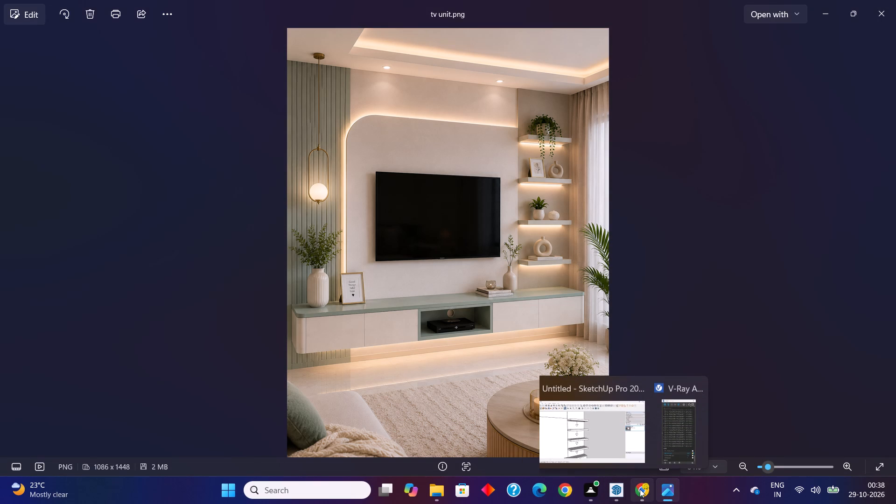
{"action": "left_click", "coordinate": [619, 493]}
{"action": "left_click", "coordinate": [574, 399]}
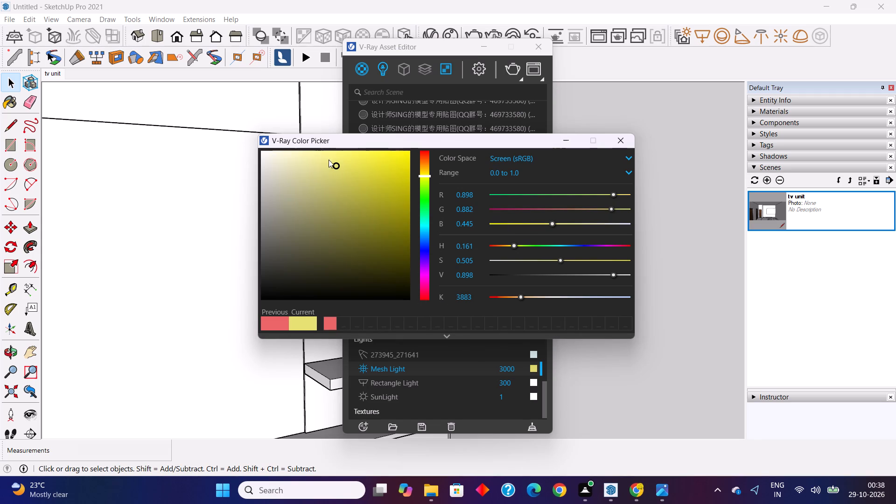
{"action": "left_click_drag", "start_coordinate": [336, 166], "coordinate": [325, 201]}
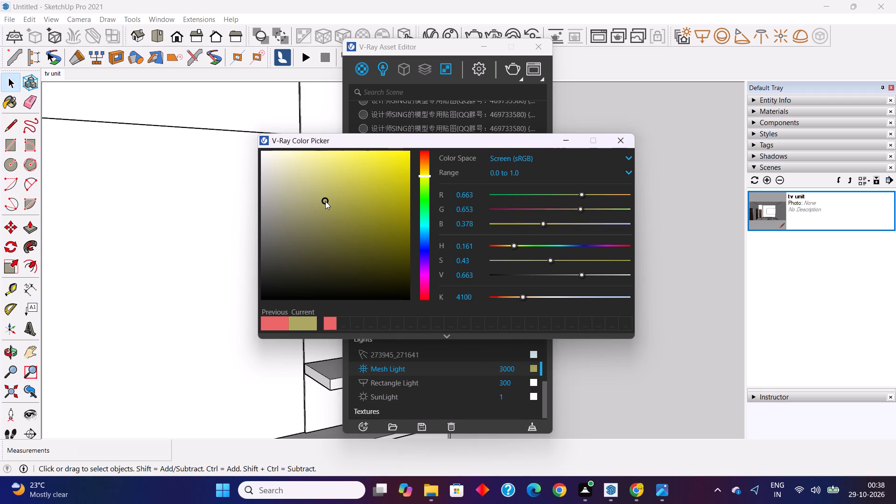
{"action": "left_click_drag", "start_coordinate": [325, 201], "coordinate": [303, 157]}
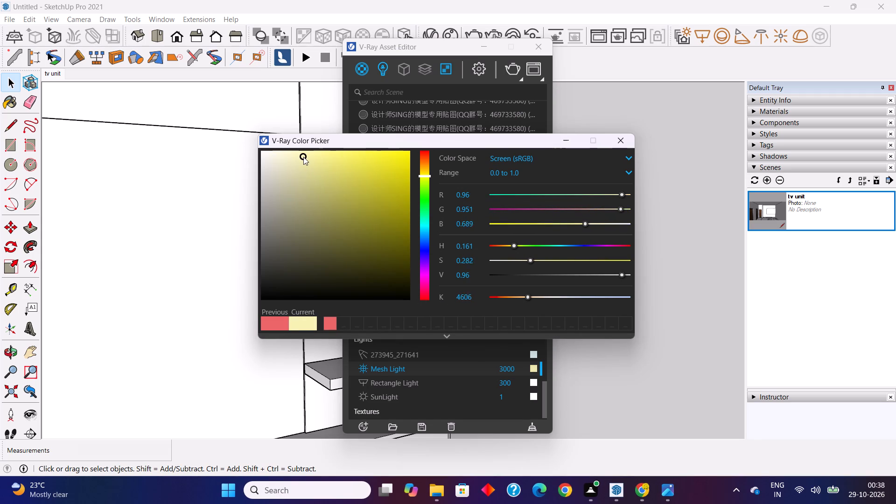
{"action": "left_click_drag", "start_coordinate": [303, 157], "coordinate": [292, 156]}
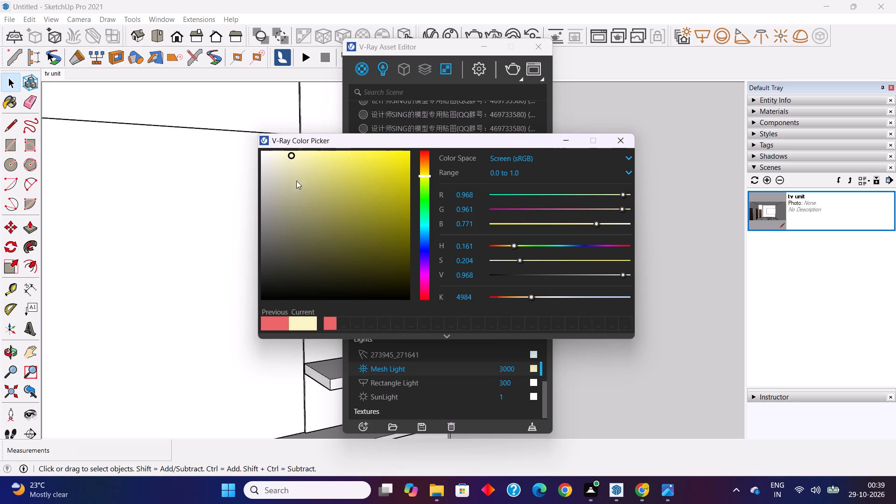
{"action": "left_click", "coordinate": [301, 322]}
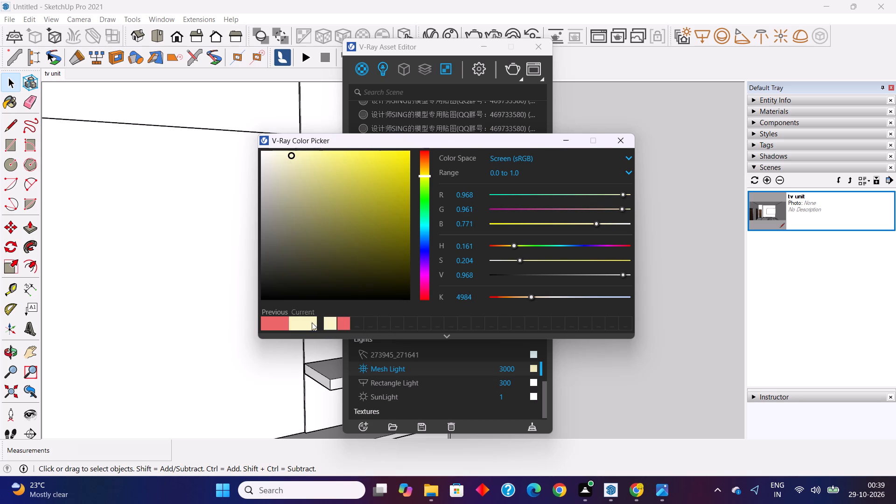
{"action": "left_click", "coordinate": [628, 145]}
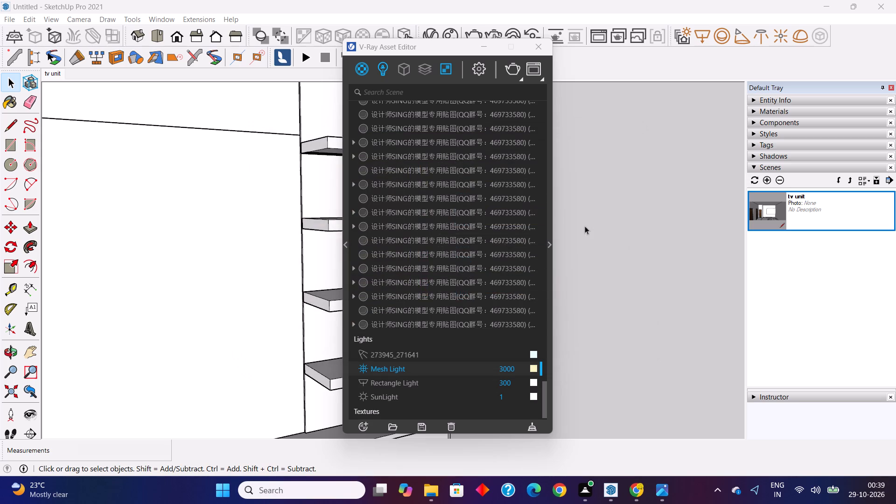
Apply the stored pale cream swatch to the Rectangle Light colour and close the V-Ray Asset Editor.
{"action": "left_click", "coordinate": [532, 382]}
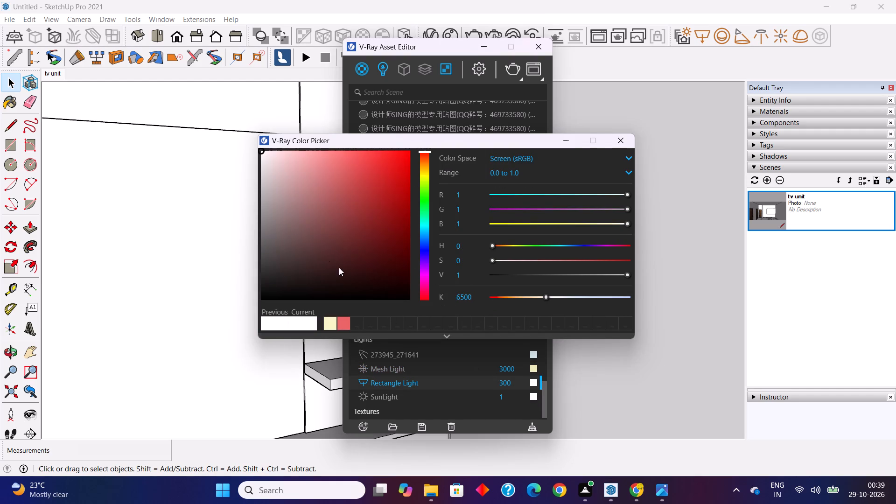
{"action": "left_click", "coordinate": [327, 323]}
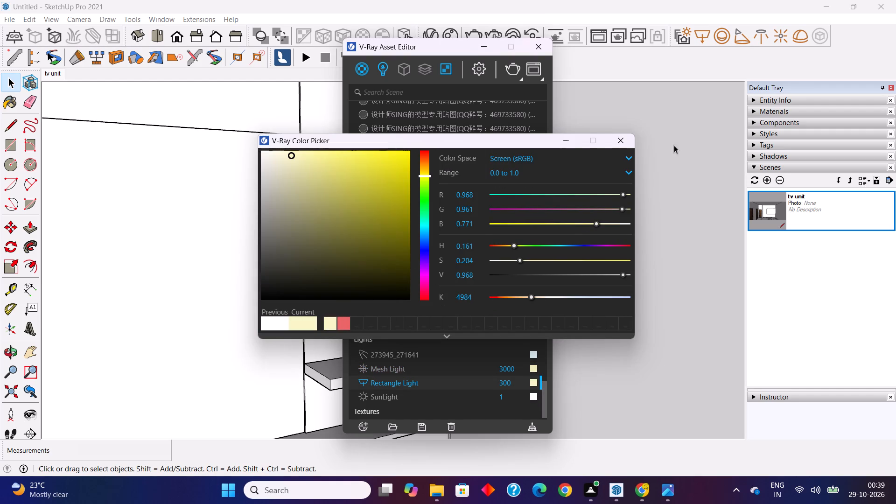
{"action": "left_click", "coordinate": [611, 139]}
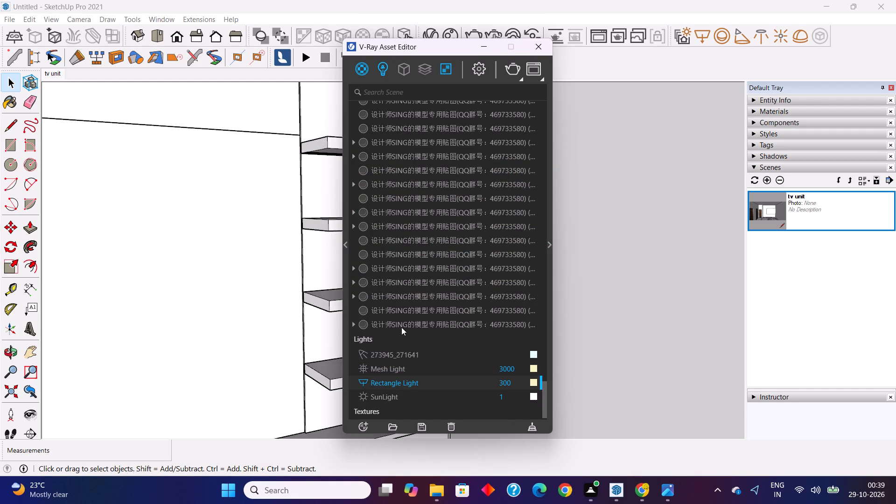
{"action": "left_click", "coordinate": [437, 291]}
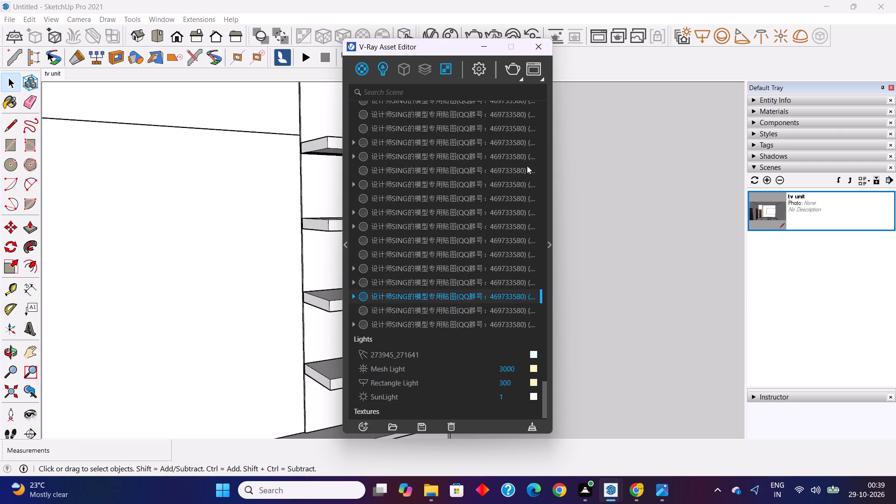
{"action": "left_click", "coordinate": [538, 49]}
Hide the exterior wall group directly behind the TV unit to expose the unit's back side.
{"action": "middle_click_drag", "start_coordinate": [355, 342], "coordinate": [378, 356]}
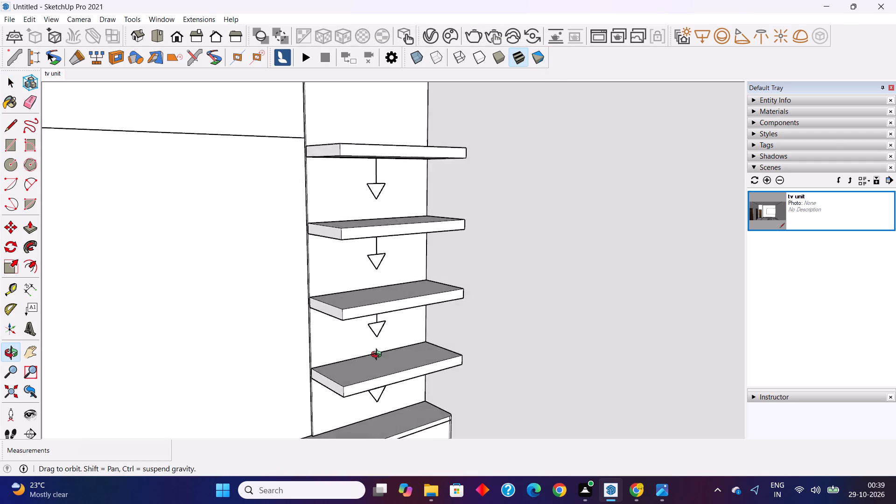
{"action": "middle_click_drag", "start_coordinate": [378, 356], "coordinate": [712, 368]}
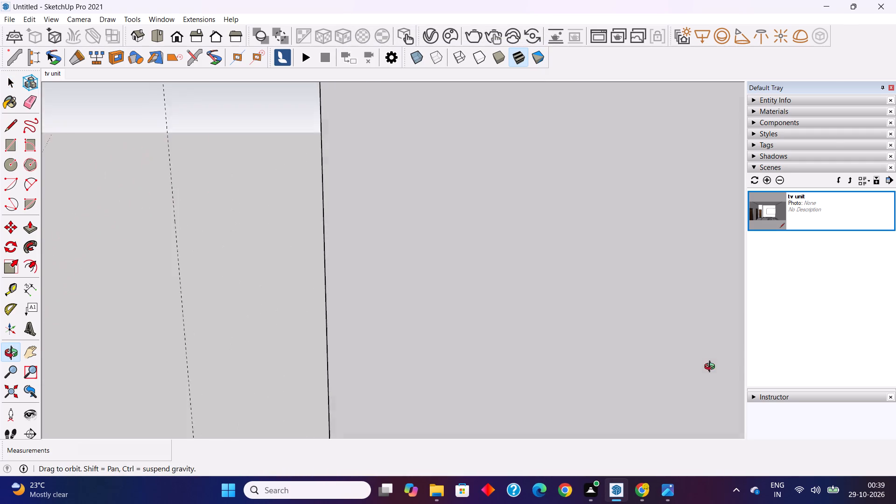
{"action": "middle_click_drag", "start_coordinate": [712, 368], "coordinate": [713, 364]}
{"action": "scroll", "coordinate": [475, 302], "scroll_direction": "down", "scroll_amount": 16}
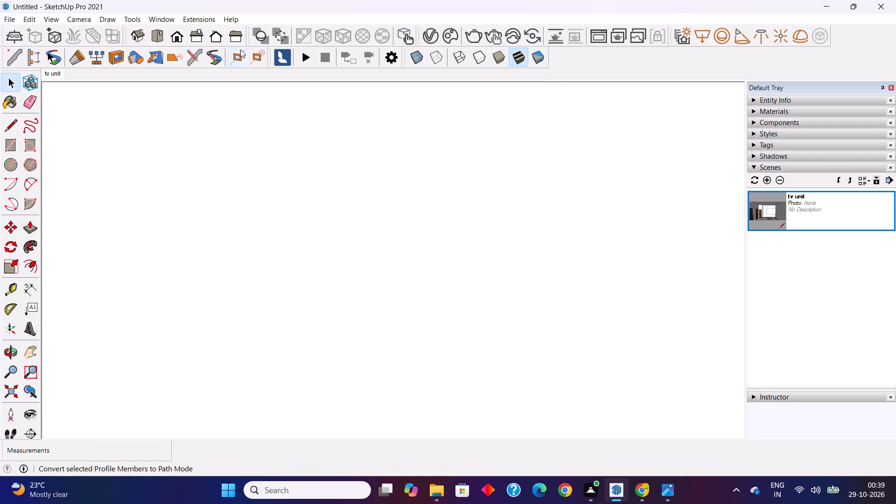
{"action": "left_click", "coordinate": [139, 31]}
{"action": "scroll", "coordinate": [414, 256], "scroll_direction": "down", "scroll_amount": 4}
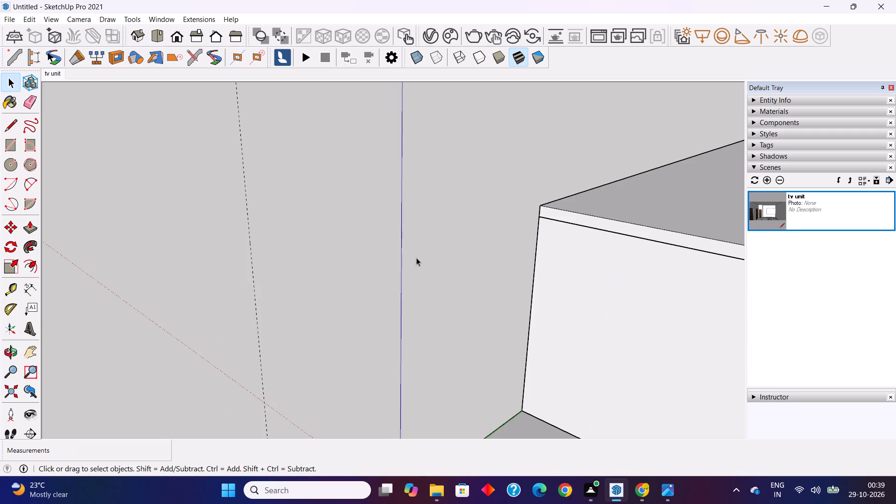
{"action": "scroll", "coordinate": [416, 258], "scroll_direction": "down", "scroll_amount": 9}
{"action": "middle_click_drag", "start_coordinate": [503, 299], "coordinate": [735, 323]}
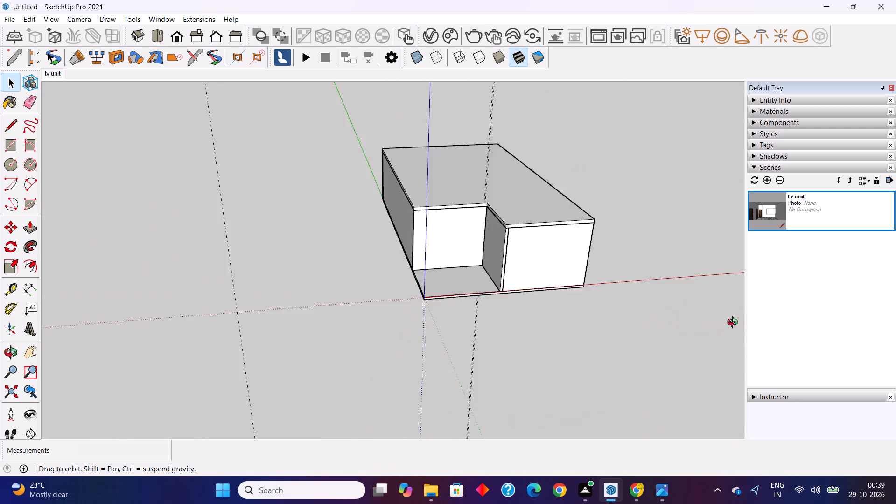
{"action": "middle_click_drag", "start_coordinate": [735, 323], "coordinate": [740, 322]}
{"action": "scroll", "coordinate": [427, 216], "scroll_direction": "up", "scroll_amount": 1}
{"action": "middle_click_drag", "start_coordinate": [447, 235], "coordinate": [491, 245]}
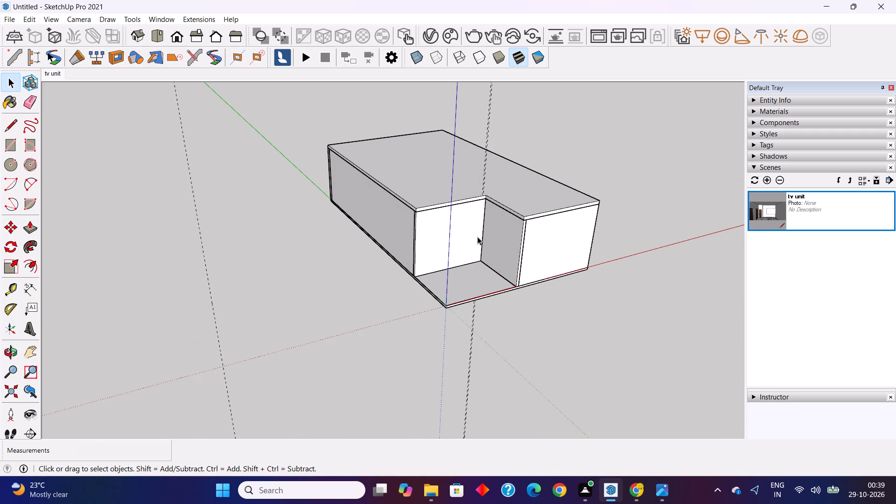
{"action": "left_click", "coordinate": [441, 230]}
{"action": "right_click", "coordinate": [441, 230]}
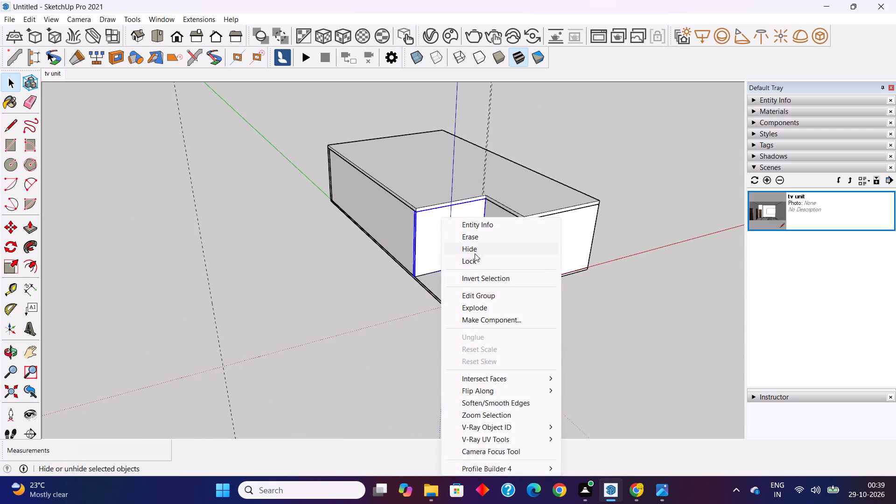
{"action": "left_click", "coordinate": [475, 249]}
Open the rounded back panel group for editing from behind and select its rear face.
{"action": "middle_click_drag", "start_coordinate": [412, 274], "coordinate": [213, 248]}
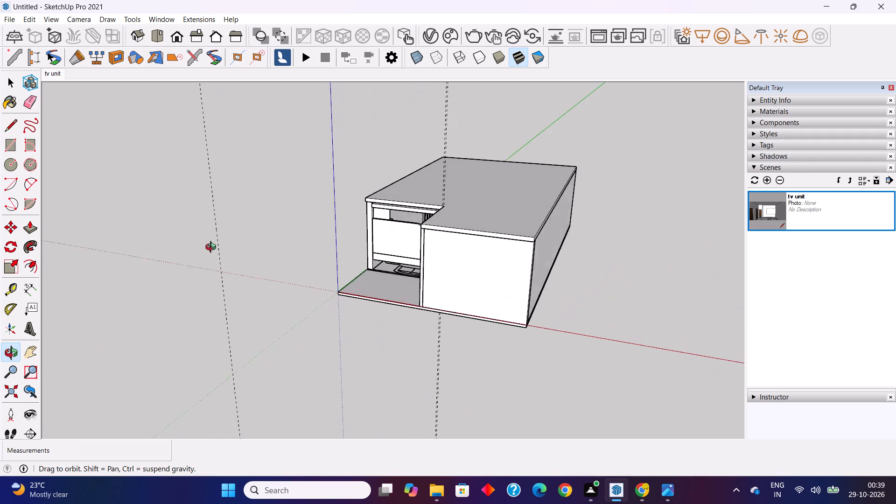
{"action": "middle_click_drag", "start_coordinate": [213, 248], "coordinate": [210, 249]}
{"action": "scroll", "coordinate": [363, 215], "scroll_direction": "up", "scroll_amount": 4}
{"action": "scroll", "coordinate": [401, 236], "scroll_direction": "up", "scroll_amount": 7}
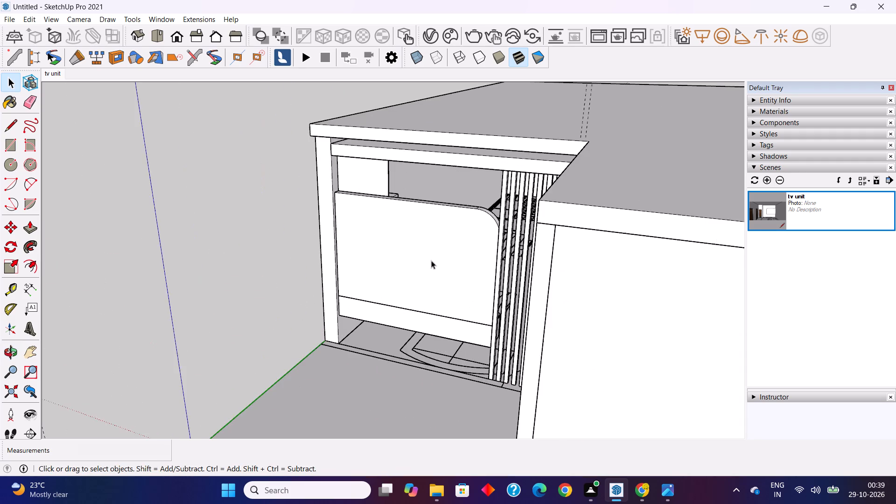
{"action": "scroll", "coordinate": [434, 261], "scroll_direction": "up", "scroll_amount": 3}
{"action": "middle_click_drag", "start_coordinate": [440, 260], "coordinate": [514, 309]}
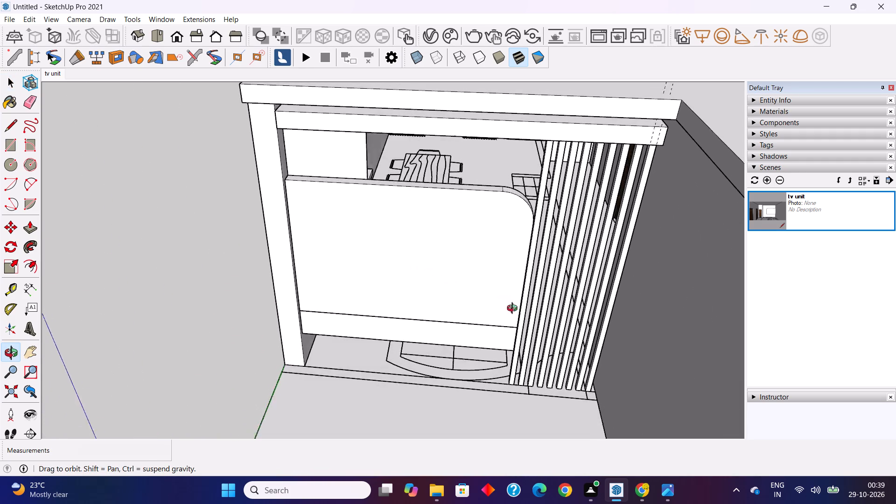
{"action": "middle_click_drag", "start_coordinate": [514, 309], "coordinate": [452, 303]}
{"action": "double_click", "coordinate": [378, 237]}
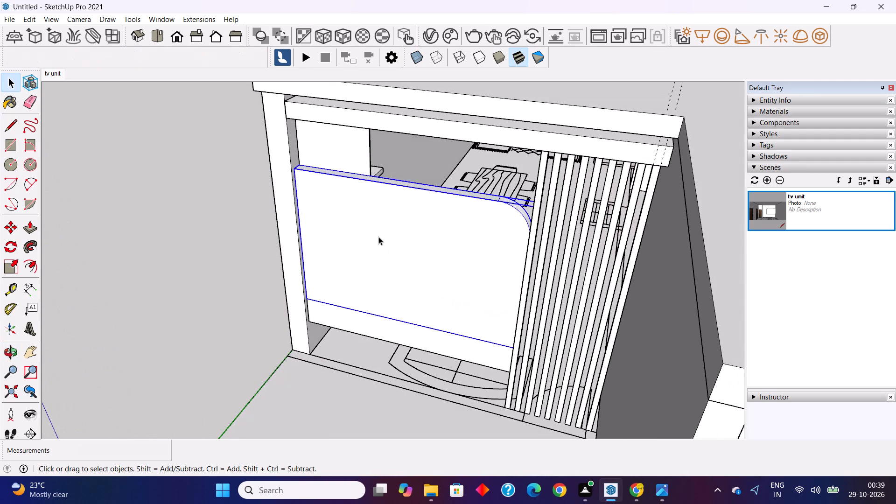
{"action": "left_click", "coordinate": [377, 236]}
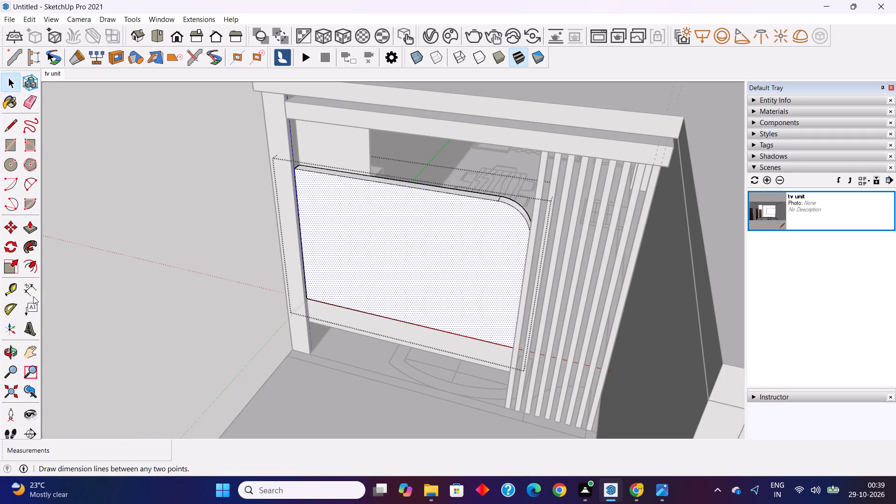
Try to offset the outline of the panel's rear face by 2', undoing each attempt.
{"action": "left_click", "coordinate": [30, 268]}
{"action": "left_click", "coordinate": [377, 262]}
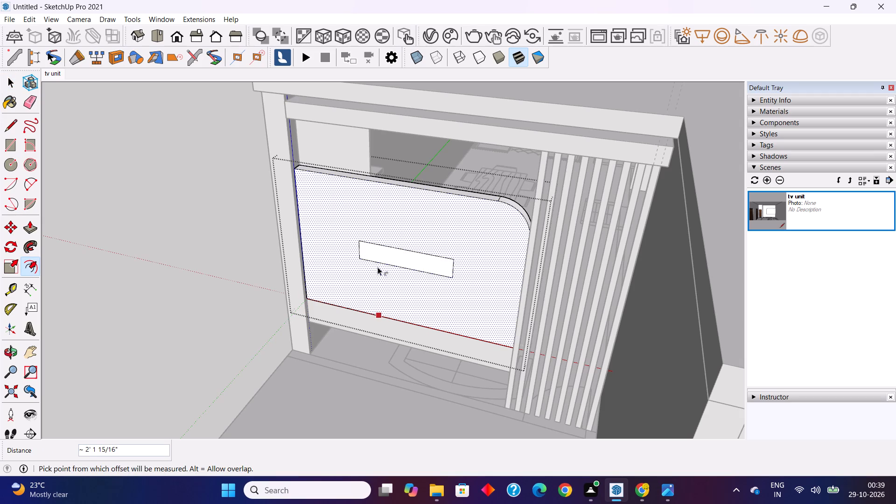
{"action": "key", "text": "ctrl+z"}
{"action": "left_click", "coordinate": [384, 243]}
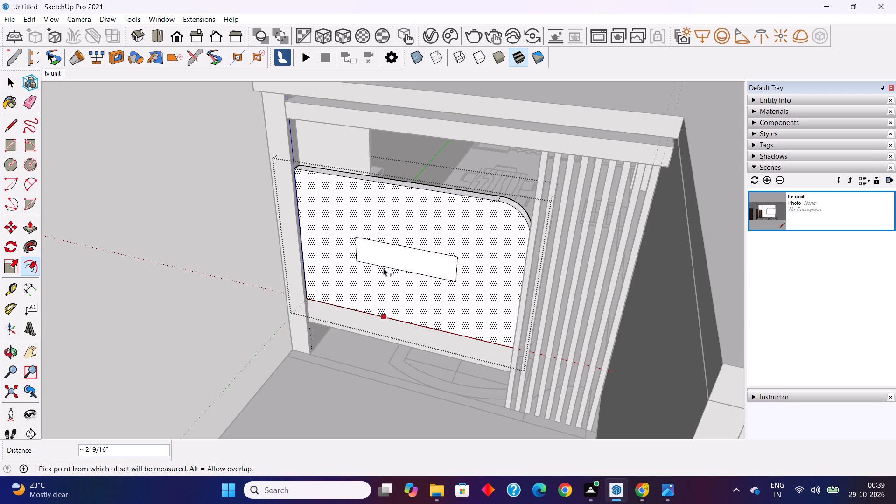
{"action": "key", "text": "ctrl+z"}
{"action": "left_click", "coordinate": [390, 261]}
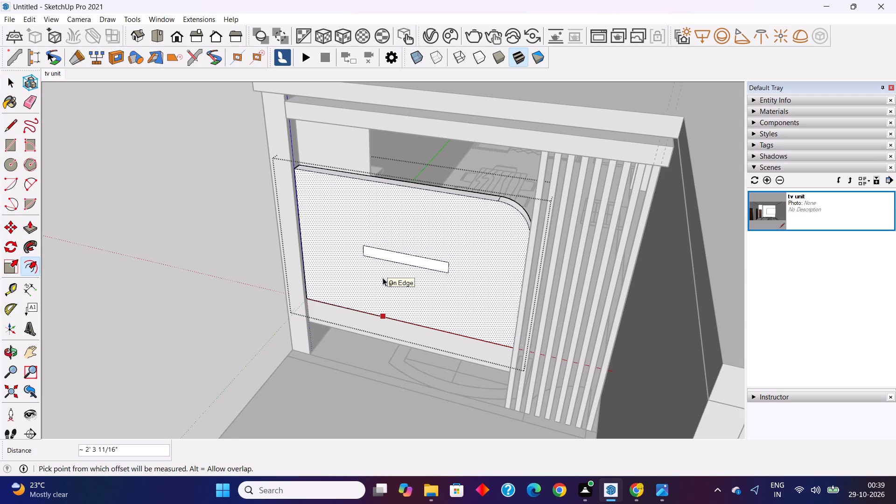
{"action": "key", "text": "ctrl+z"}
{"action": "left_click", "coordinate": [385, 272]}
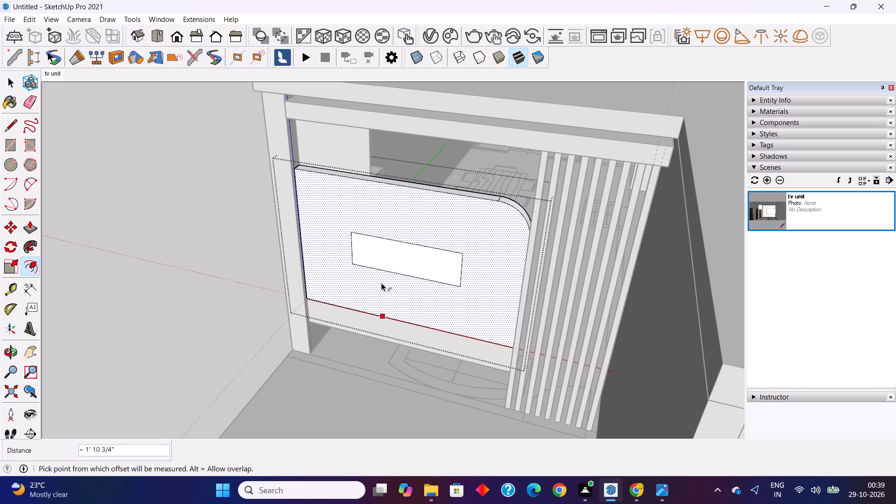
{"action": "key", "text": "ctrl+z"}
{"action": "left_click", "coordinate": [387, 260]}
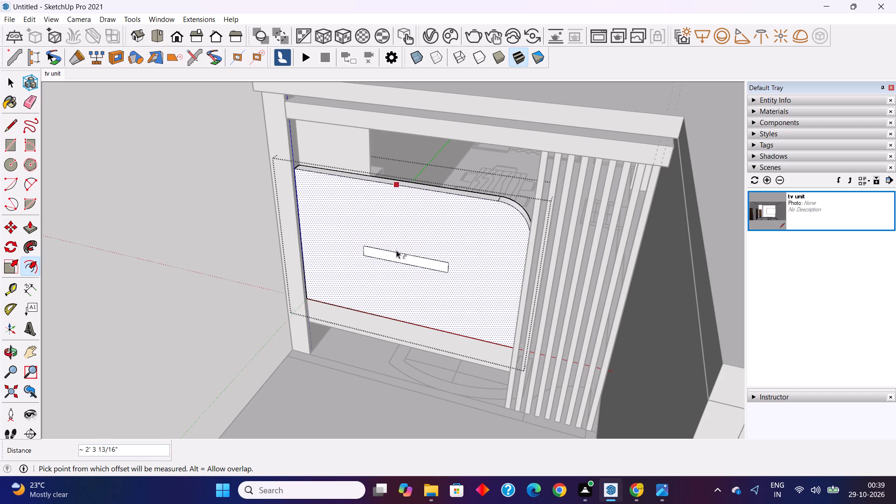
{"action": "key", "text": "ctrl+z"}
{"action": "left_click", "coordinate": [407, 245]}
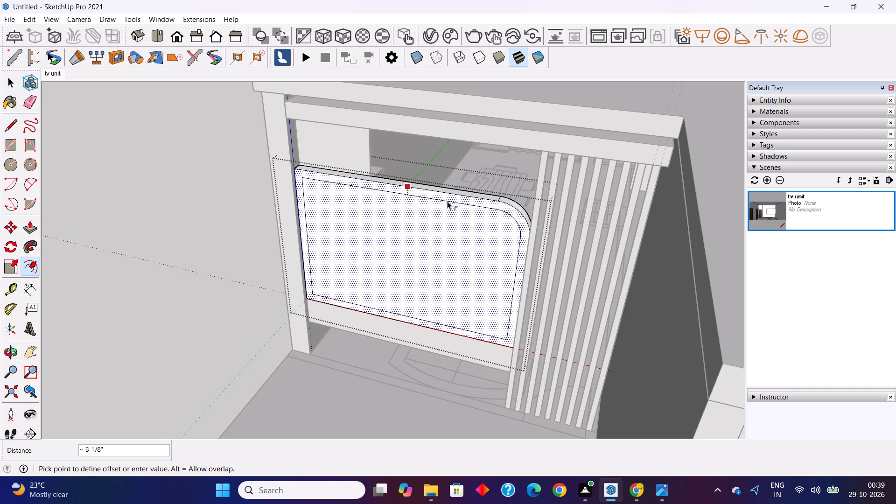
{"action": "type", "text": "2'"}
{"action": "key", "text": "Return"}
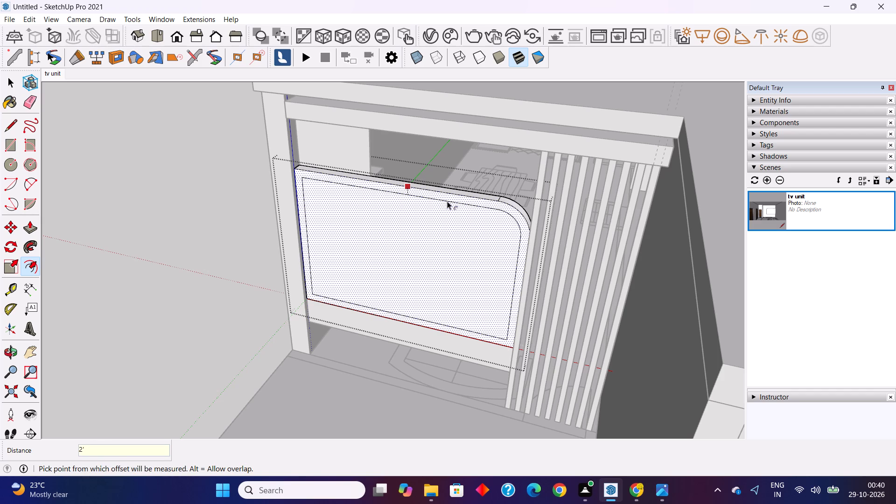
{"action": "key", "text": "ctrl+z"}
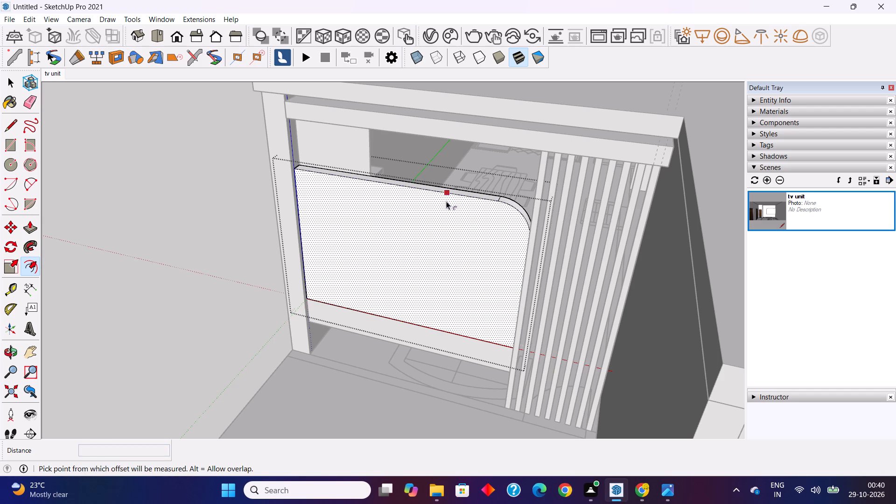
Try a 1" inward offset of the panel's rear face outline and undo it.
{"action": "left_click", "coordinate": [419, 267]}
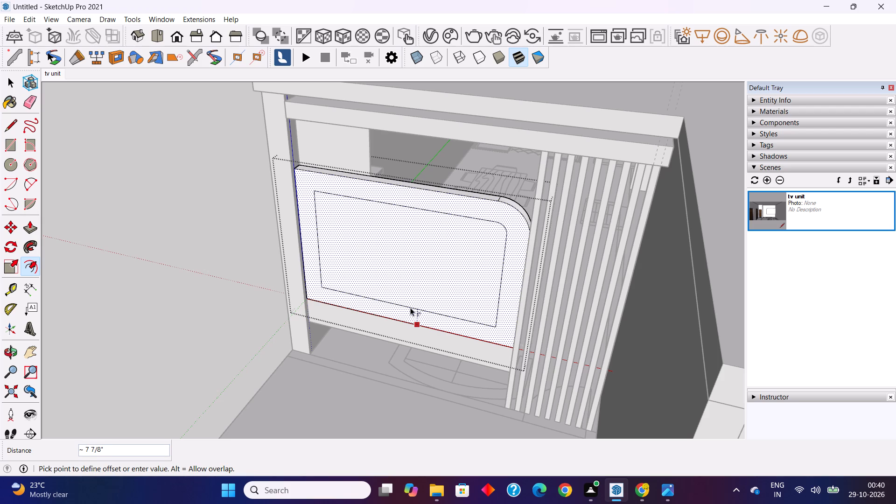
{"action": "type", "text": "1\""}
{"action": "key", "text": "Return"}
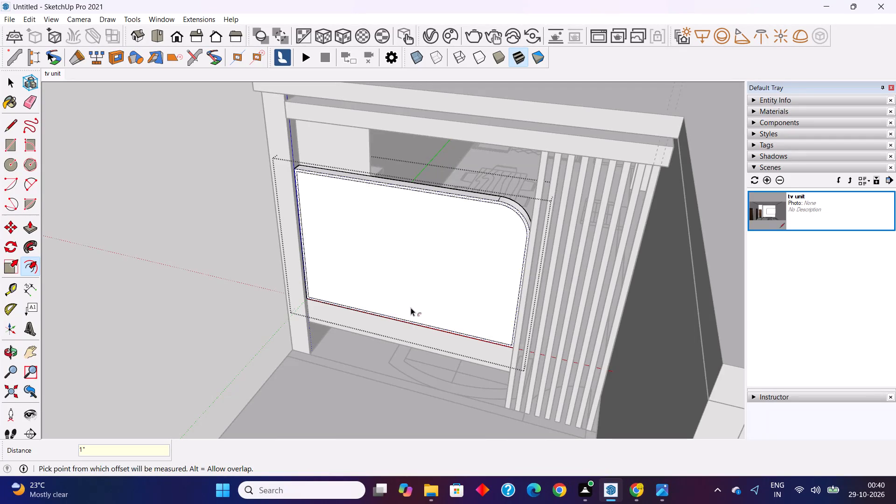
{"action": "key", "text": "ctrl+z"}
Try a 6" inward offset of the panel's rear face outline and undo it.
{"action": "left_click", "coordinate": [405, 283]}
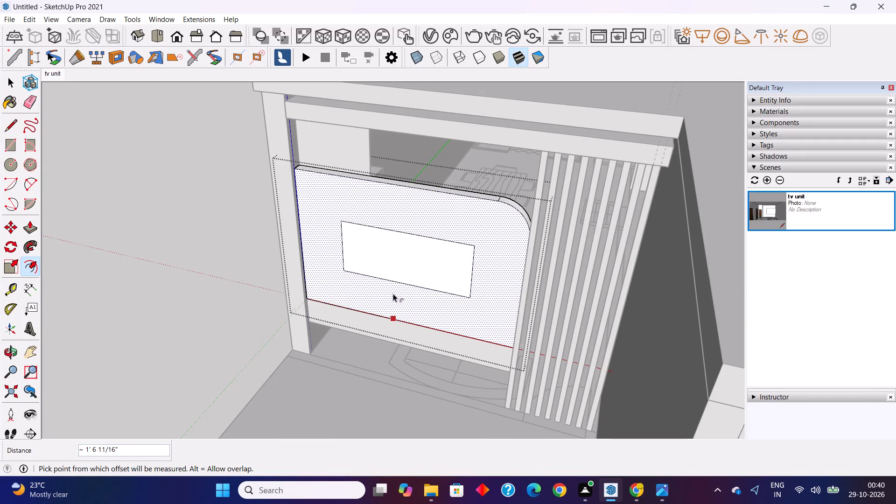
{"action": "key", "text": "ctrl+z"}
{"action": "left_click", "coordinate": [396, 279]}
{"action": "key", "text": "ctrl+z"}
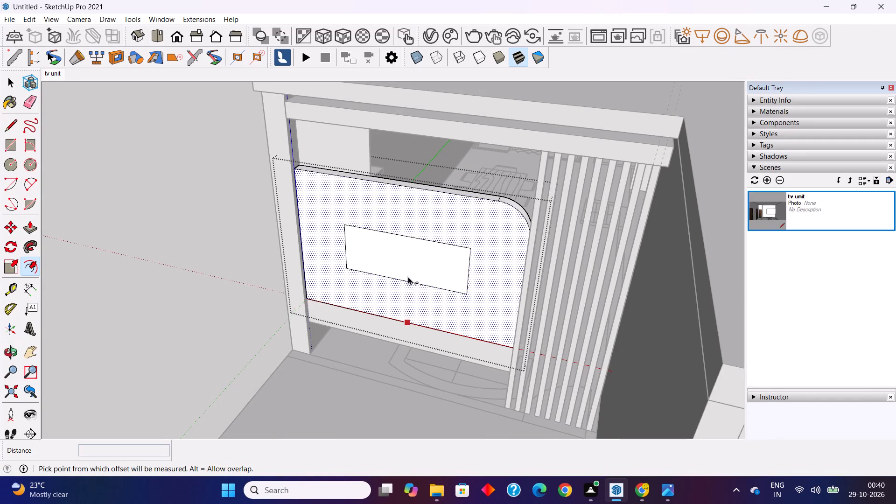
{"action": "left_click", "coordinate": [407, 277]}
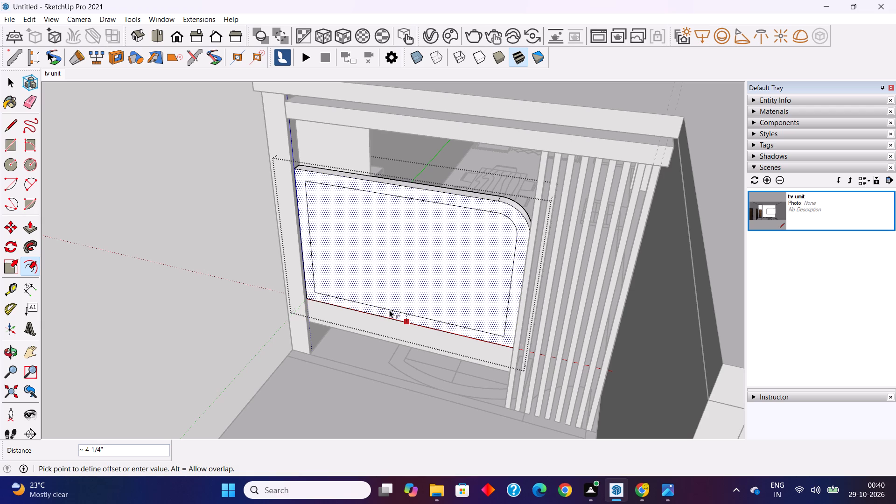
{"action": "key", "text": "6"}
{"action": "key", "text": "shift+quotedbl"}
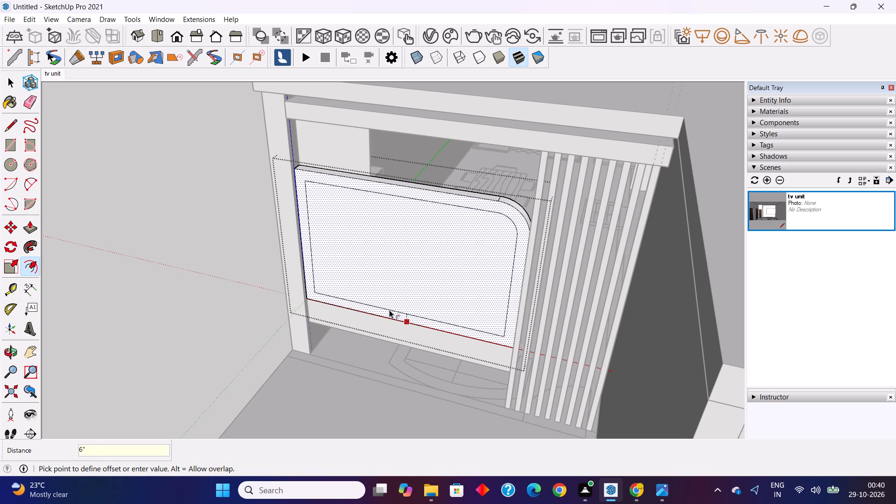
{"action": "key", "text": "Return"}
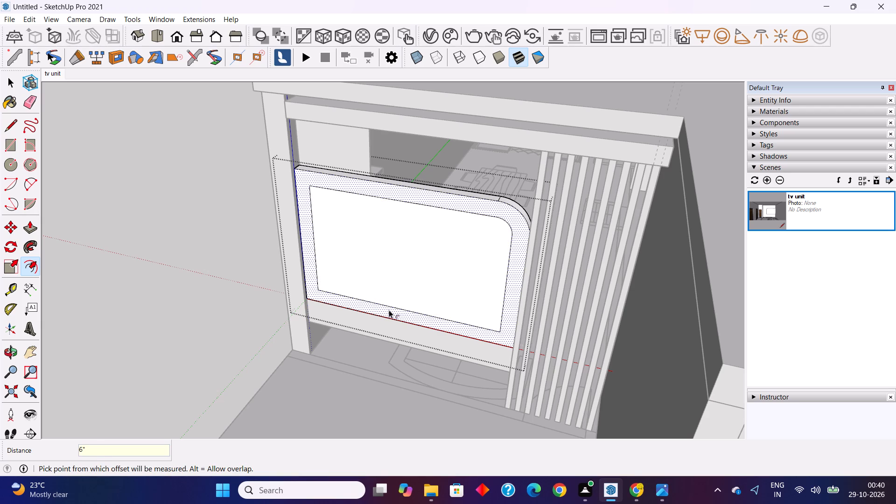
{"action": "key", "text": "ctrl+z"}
Offset the outline of the rounded panel's rear face inward by 3".
{"action": "left_click", "coordinate": [391, 268]}
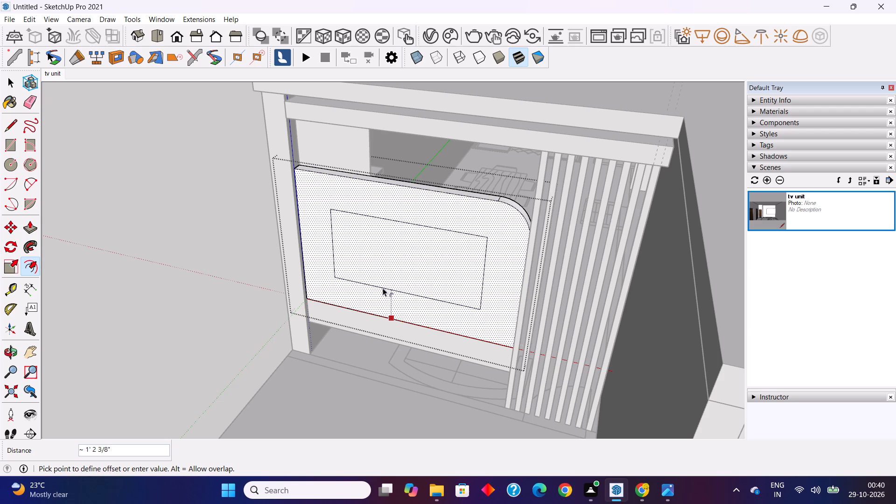
{"action": "key", "text": "3"}
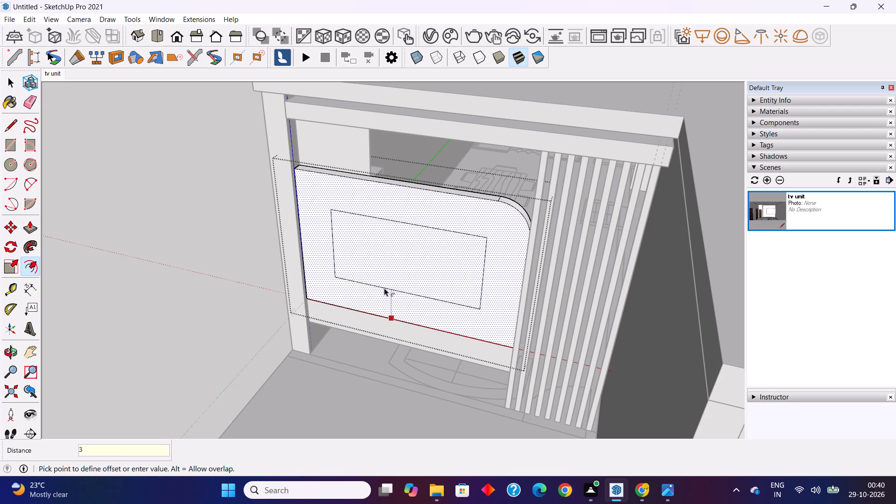
{"action": "key", "text": "shift+quotedbl"}
{"action": "key", "text": "Return"}
{"action": "key", "text": "space"}
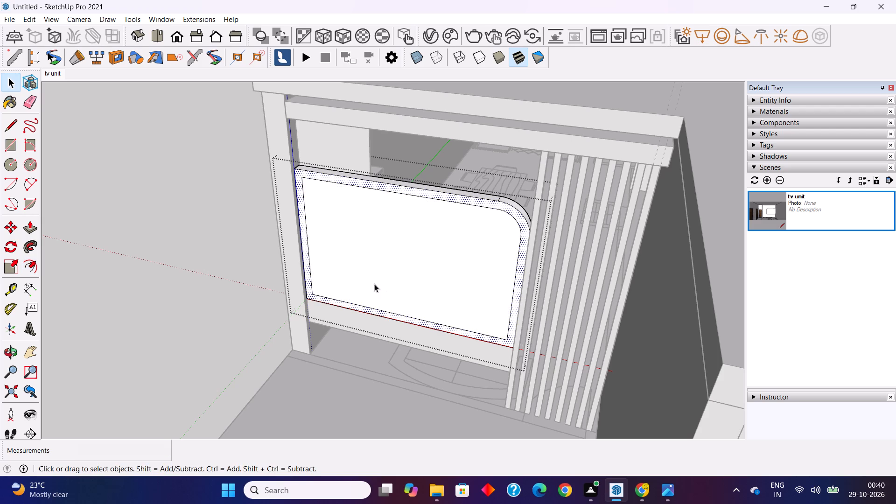
Select the border strip around the panel's rear face with its edges and make it a group.
{"action": "left_click", "coordinate": [319, 177]}
{"action": "left_click", "coordinate": [320, 177]}
{"action": "scroll", "coordinate": [321, 176], "scroll_direction": "up", "scroll_amount": 11}
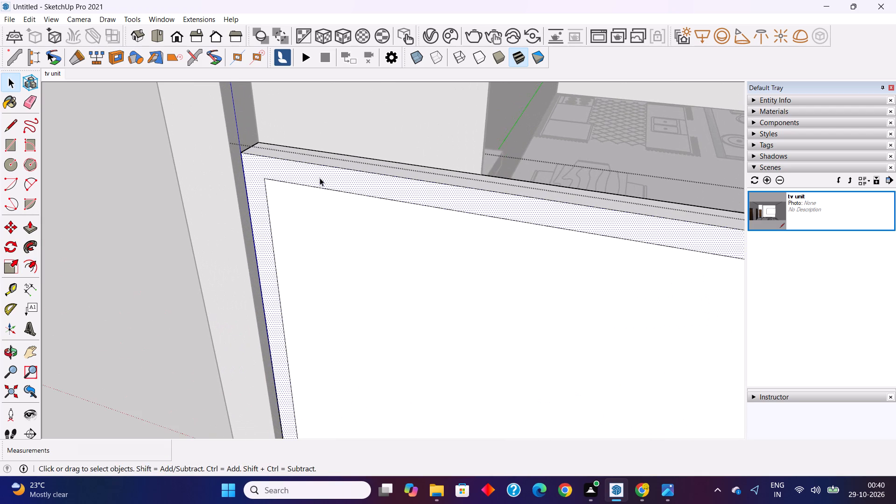
{"action": "double_click", "coordinate": [320, 178]}
{"action": "right_click", "coordinate": [320, 178]}
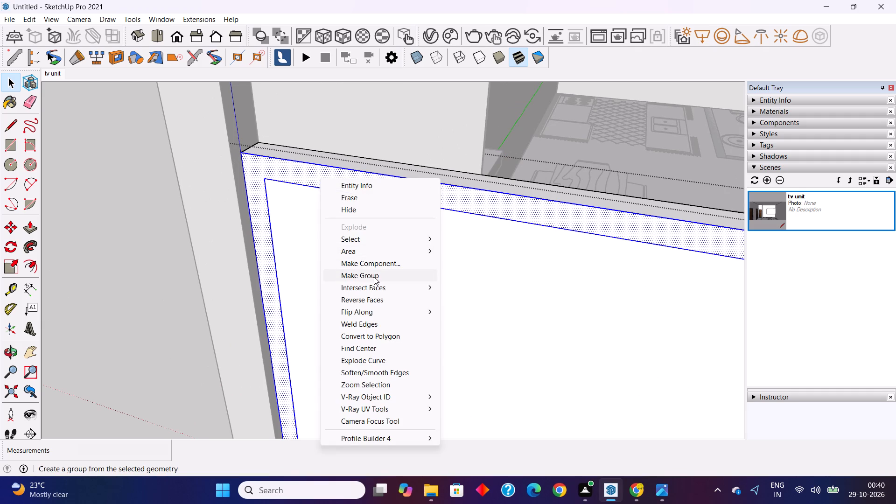
{"action": "left_click", "coordinate": [374, 278]}
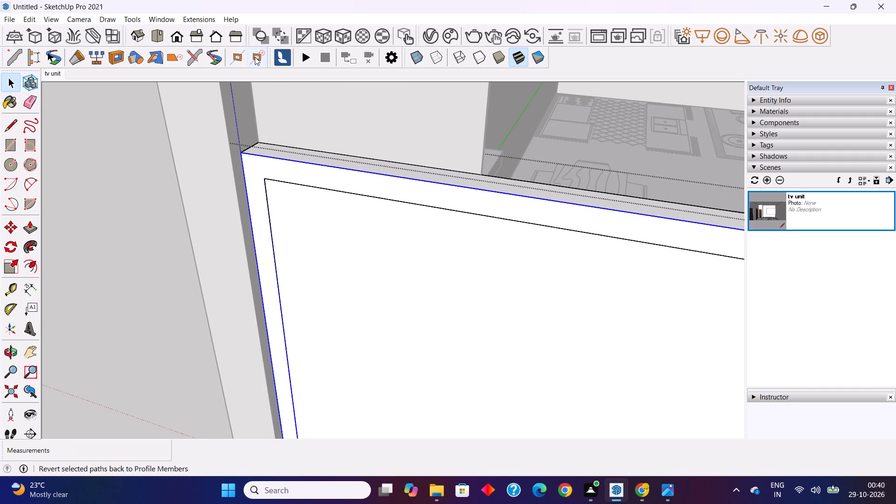
Convert the border strip group on the panel's rear face into a V-Ray mesh light.
{"action": "left_click", "coordinate": [819, 38]}
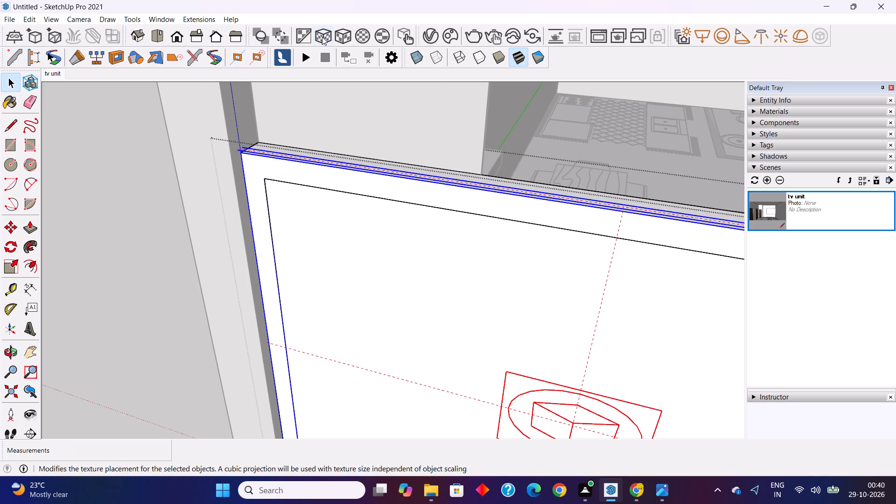
Give Mesh Light#1 the saved cream colour swatch and an intensity of 3000 in the V-Ray assets.
{"action": "left_click", "coordinate": [430, 39]}
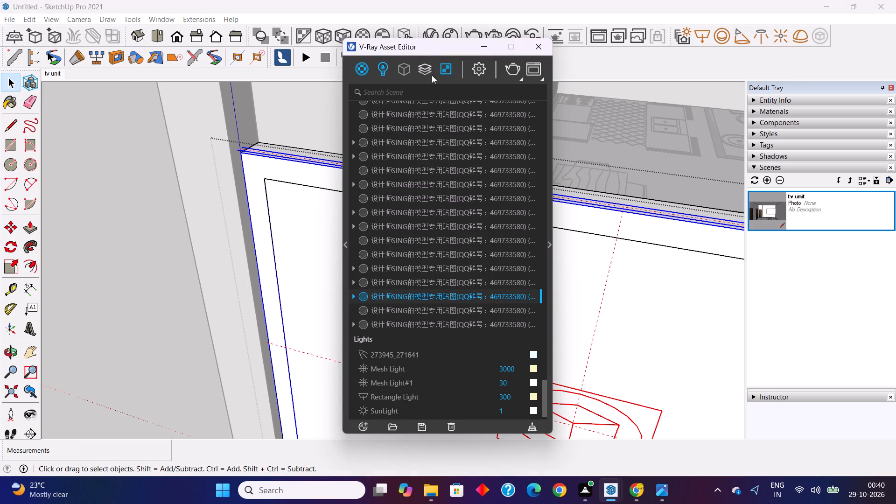
{"action": "left_click", "coordinate": [532, 382]}
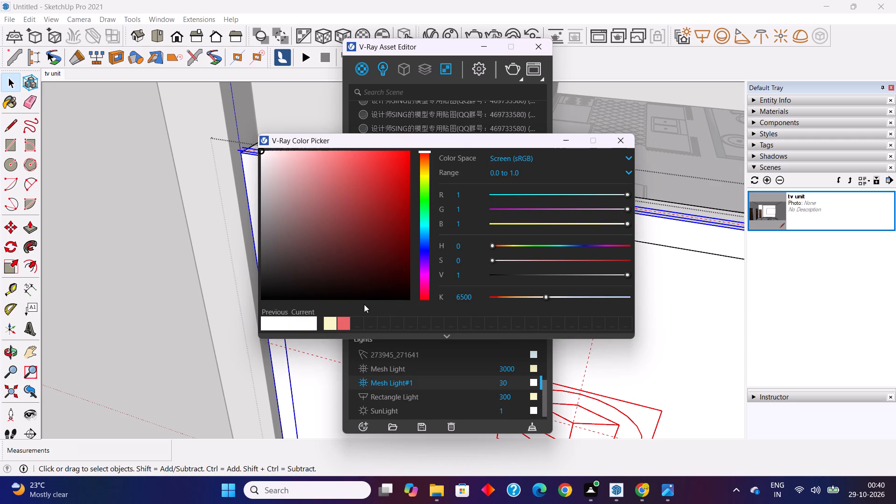
{"action": "left_click", "coordinate": [332, 326]}
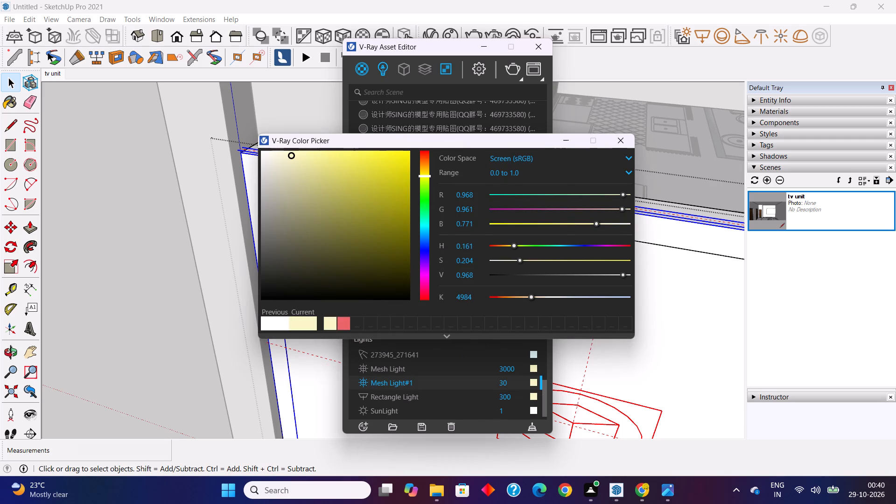
{"action": "left_click", "coordinate": [512, 383]}
{"action": "key", "text": "0"}
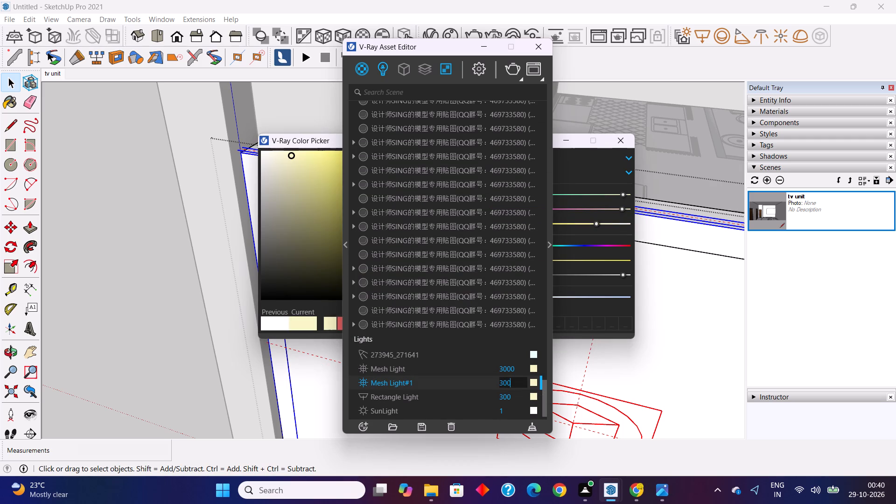
{"action": "key", "text": "0"}
{"action": "left_click", "coordinate": [172, 300]}
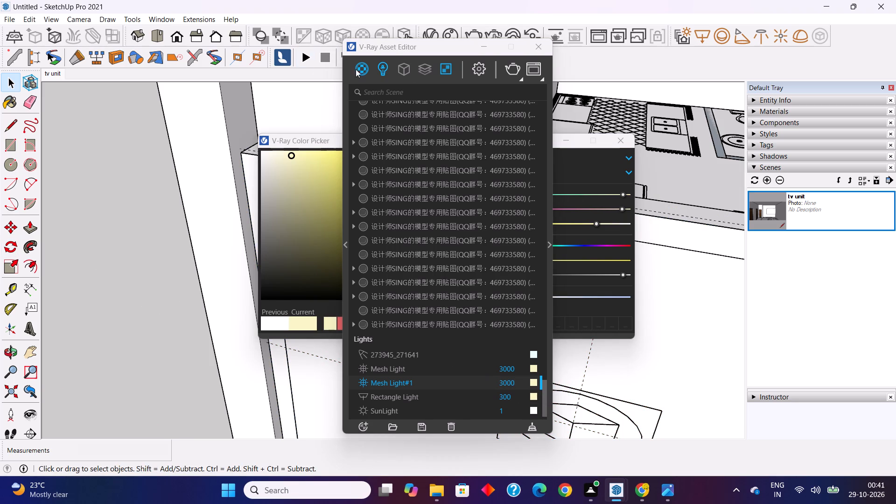
{"action": "left_click", "coordinate": [542, 49]}
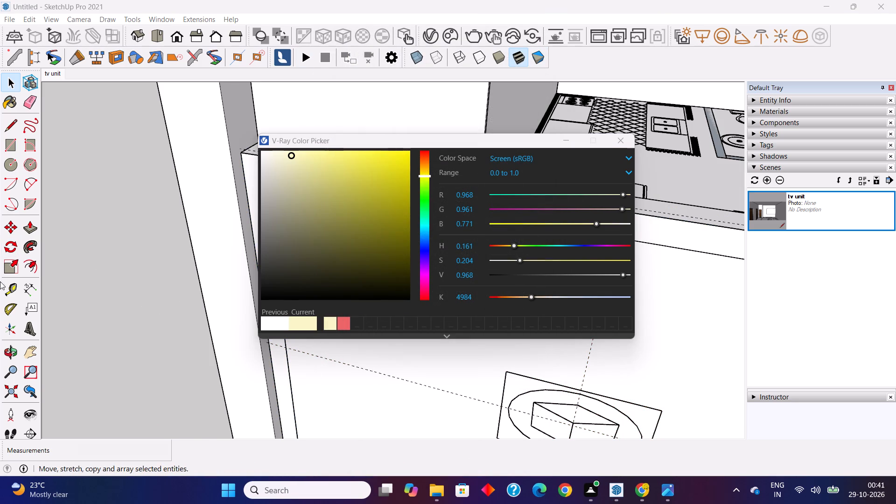
{"action": "left_click", "coordinate": [621, 143]}
Unhide all hidden geometry and return to the tv unit scene.
{"action": "scroll", "coordinate": [418, 185], "scroll_direction": "down", "scroll_amount": 2}
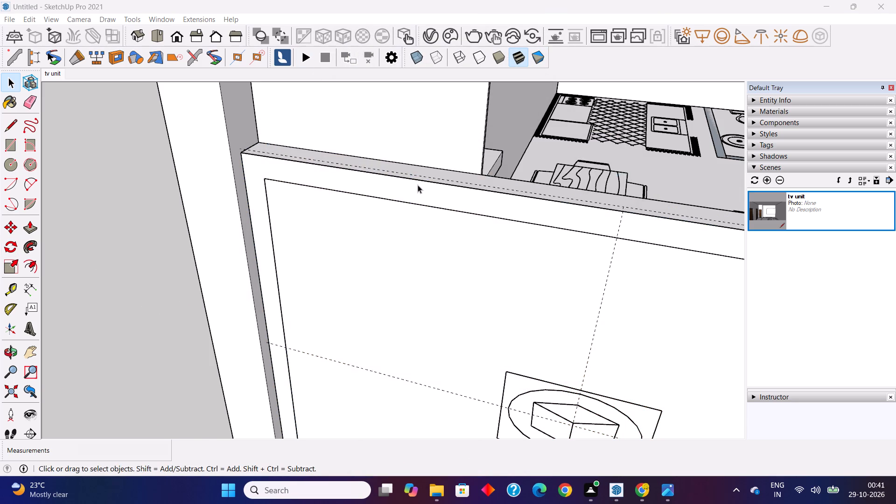
{"action": "scroll", "coordinate": [418, 185], "scroll_direction": "down", "scroll_amount": 17}
{"action": "middle_click_drag", "start_coordinate": [421, 246], "coordinate": [454, 251]}
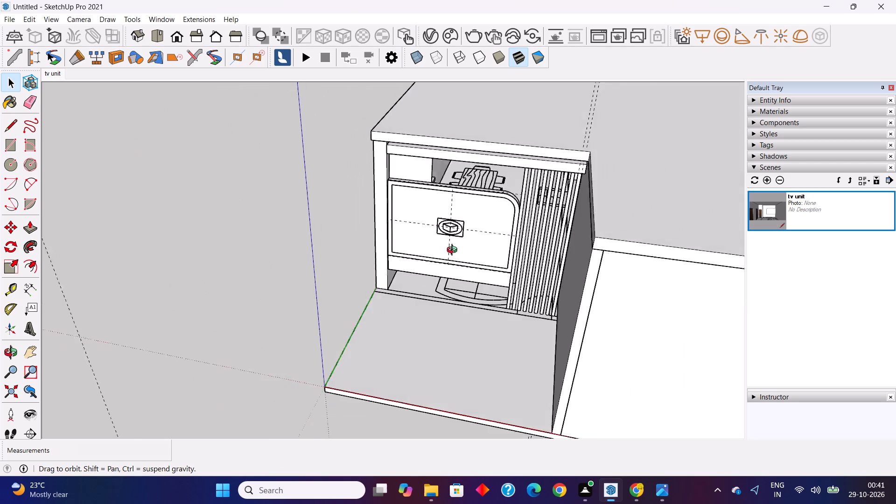
{"action": "middle_click_drag", "start_coordinate": [454, 251], "coordinate": [495, 212]}
{"action": "left_click", "coordinate": [234, 207]}
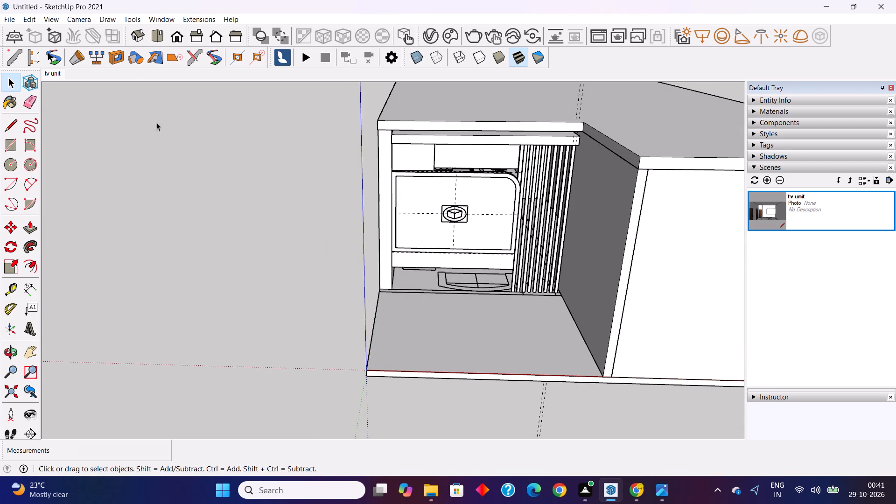
{"action": "left_click", "coordinate": [186, 168]}
{"action": "scroll", "coordinate": [238, 307], "scroll_direction": "down", "scroll_amount": 5}
{"action": "middle_click_drag", "start_coordinate": [339, 328], "coordinate": [340, 328]}
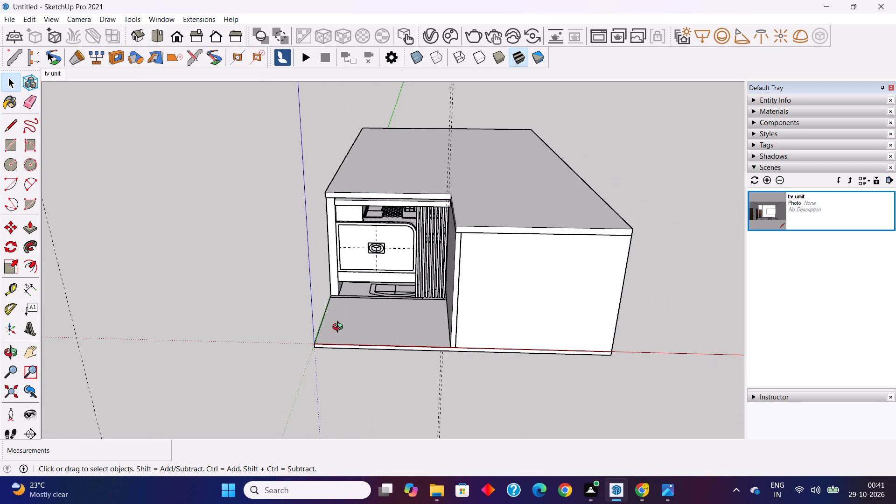
{"action": "middle_click_drag", "start_coordinate": [340, 328], "coordinate": [347, 280]}
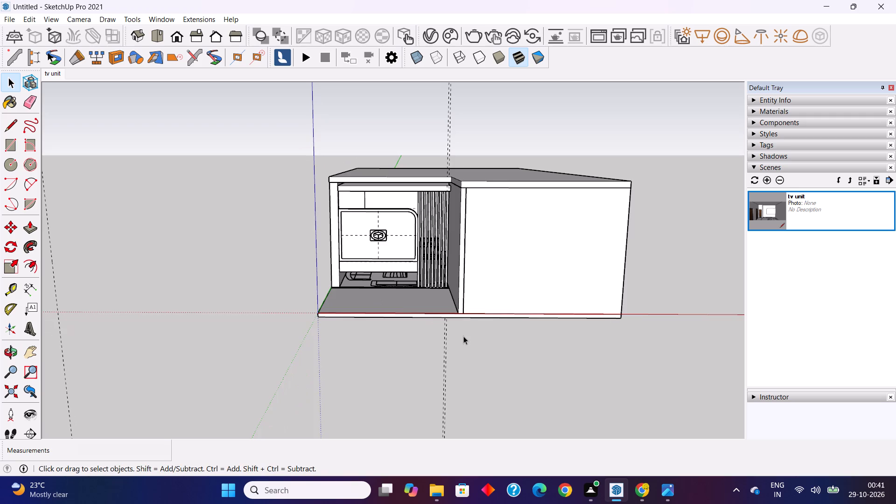
{"action": "scroll", "coordinate": [463, 336], "scroll_direction": "up", "scroll_amount": 6}
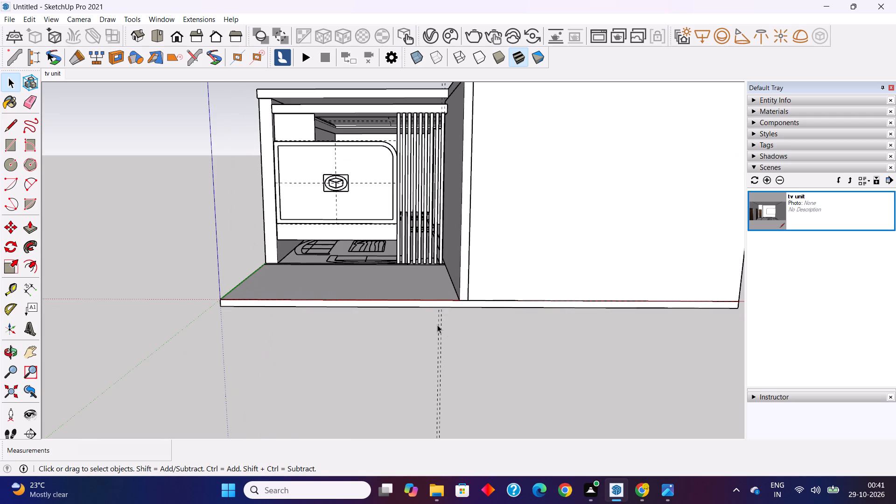
{"action": "left_click", "coordinate": [439, 324]}
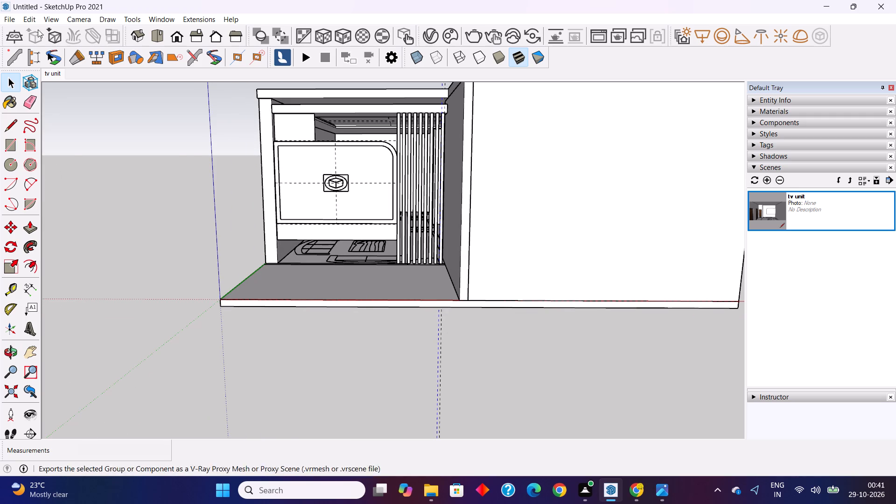
{"action": "left_click", "coordinate": [25, 19]}
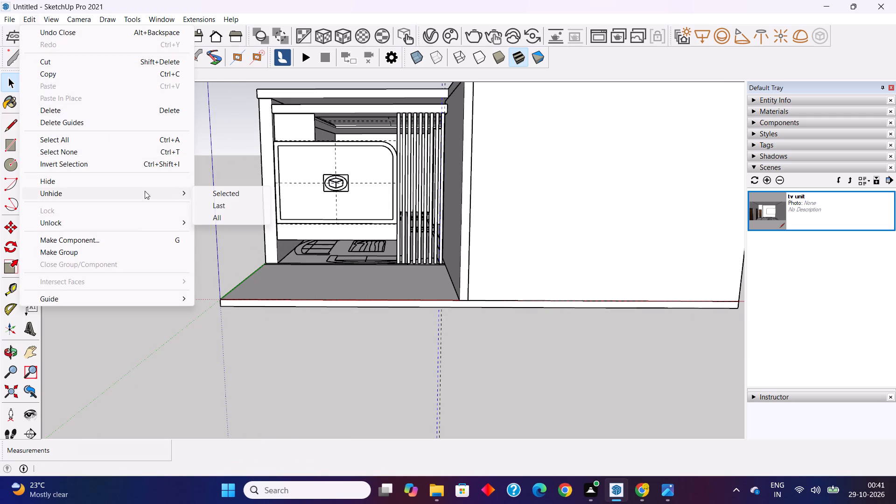
{"action": "left_click", "coordinate": [214, 220]}
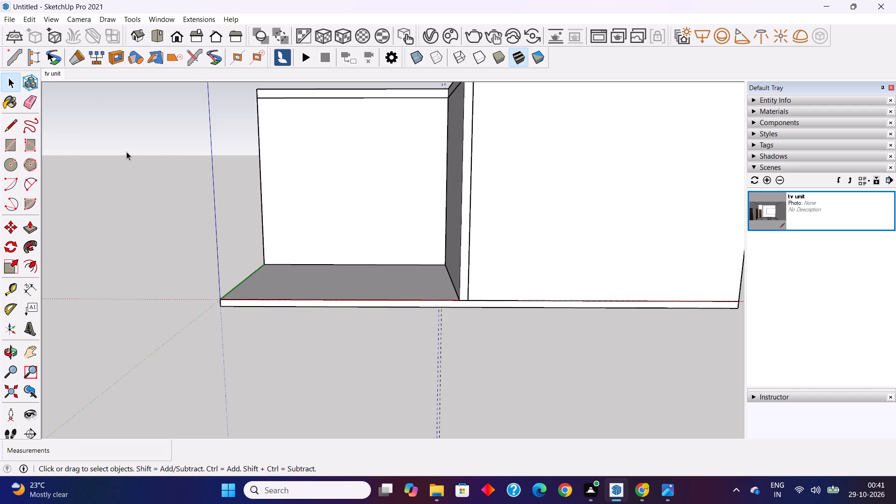
{"action": "left_click", "coordinate": [54, 72]}
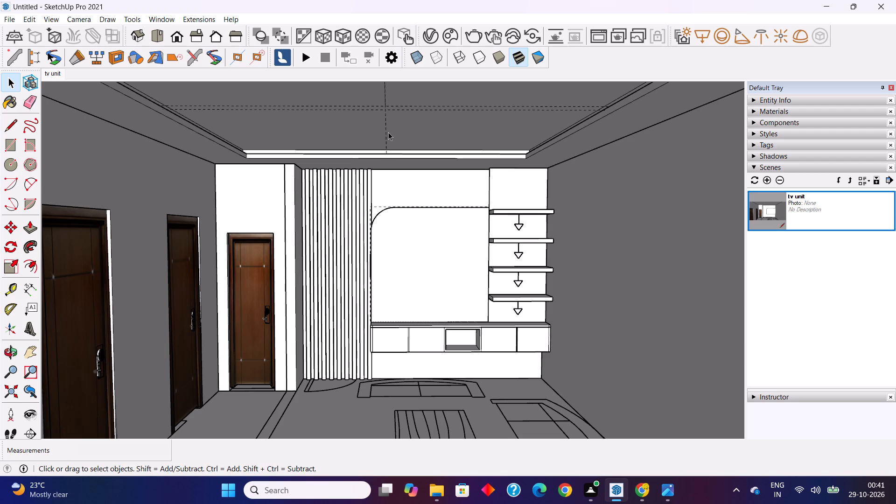
Delete the two vertical guide lines at the outer corner of the building and return to the tv unit scene.
{"action": "middle_click_drag", "start_coordinate": [349, 183], "coordinate": [545, 331]}
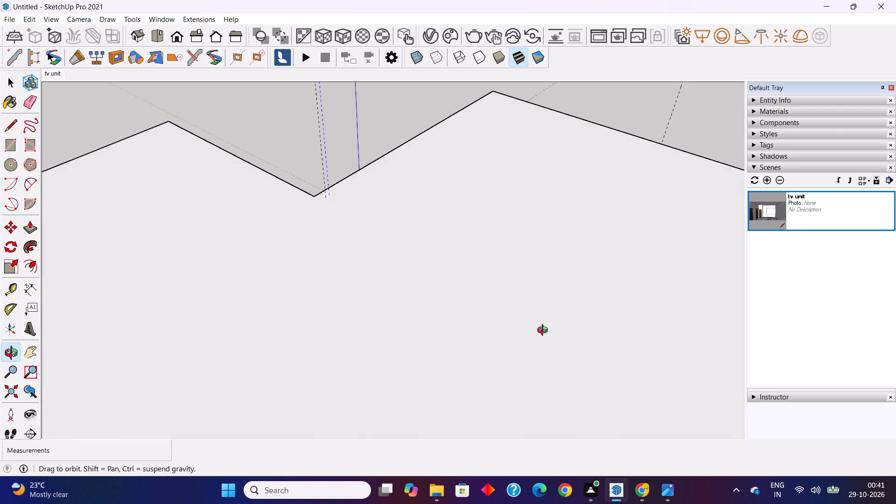
{"action": "middle_click_drag", "start_coordinate": [545, 331], "coordinate": [550, 336]}
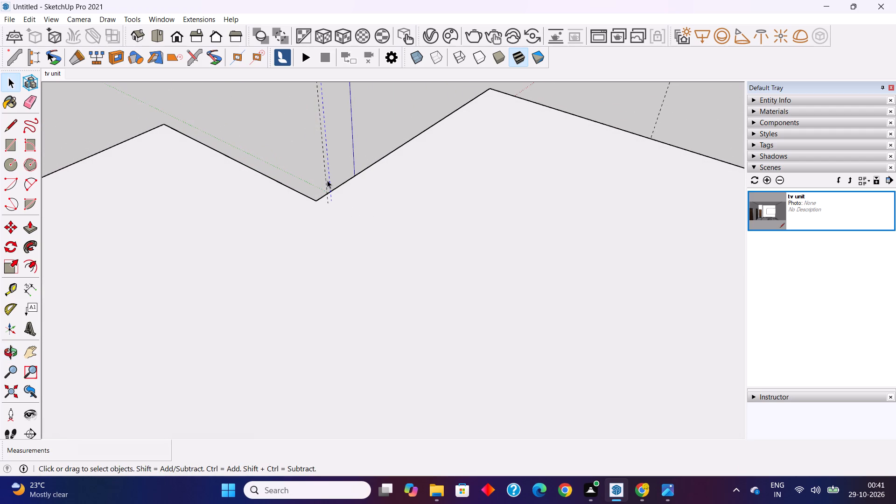
{"action": "double_click", "coordinate": [329, 174]}
{"action": "left_click", "coordinate": [329, 174]}
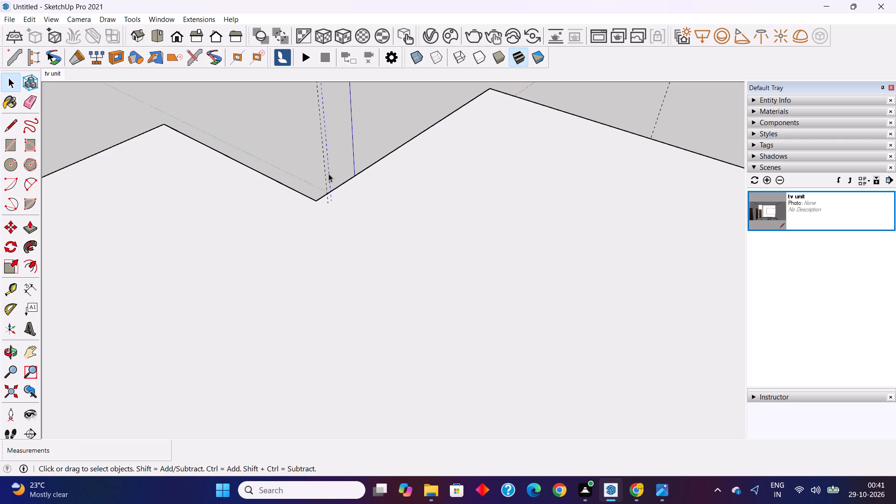
{"action": "key", "text": "Delete"}
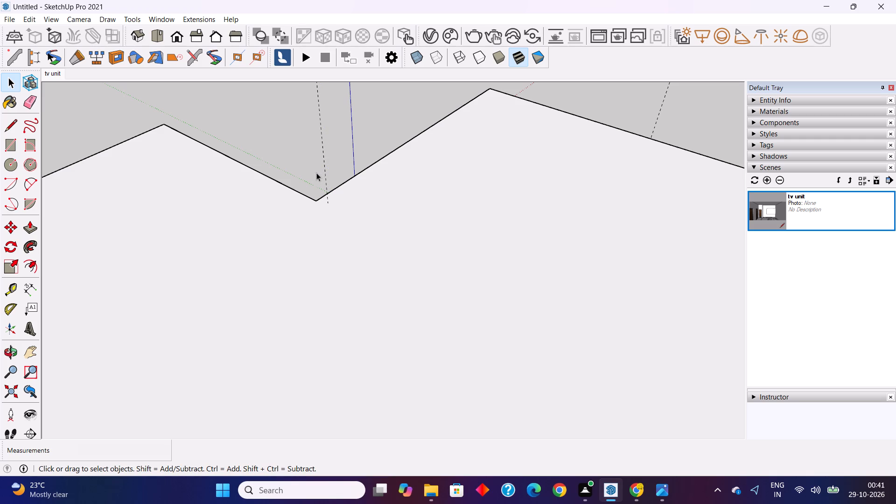
{"action": "left_click", "coordinate": [324, 166]}
{"action": "key", "text": "Delete"}
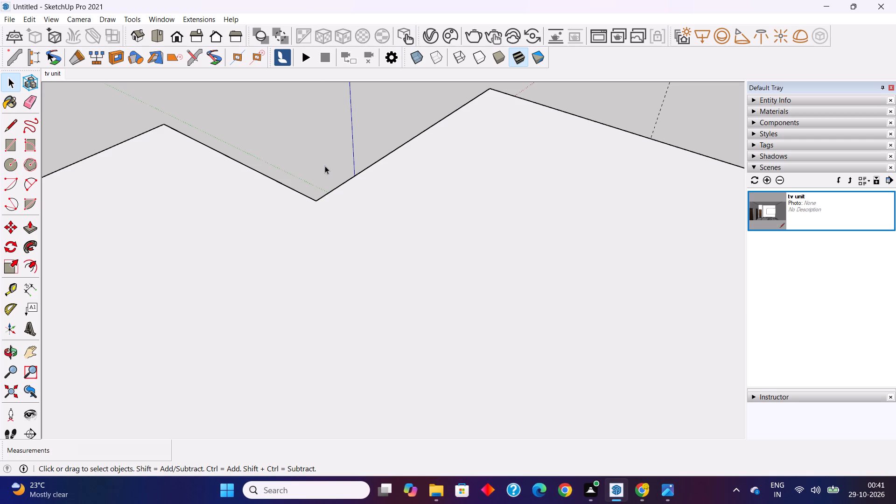
{"action": "left_click", "coordinate": [57, 71]}
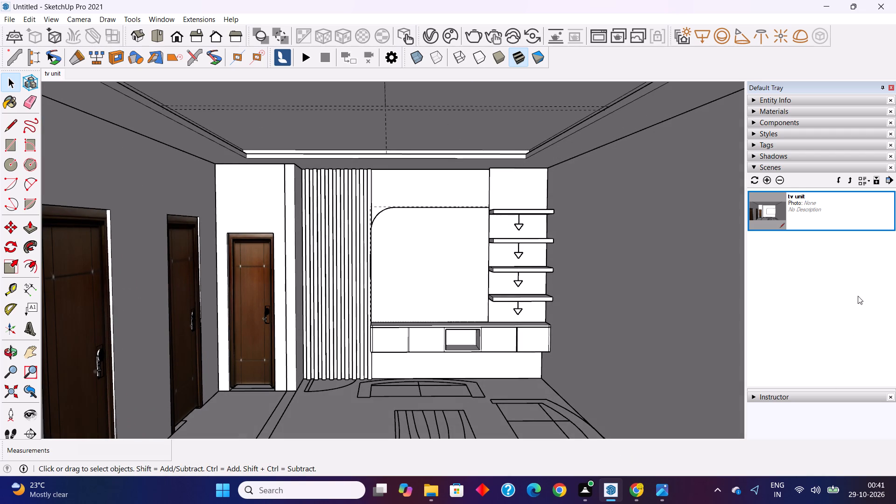
Browse the City Glam, Equinox, Modernista and New Modern material collections for a finish for the TV wall.
{"action": "left_click", "coordinate": [770, 110]}
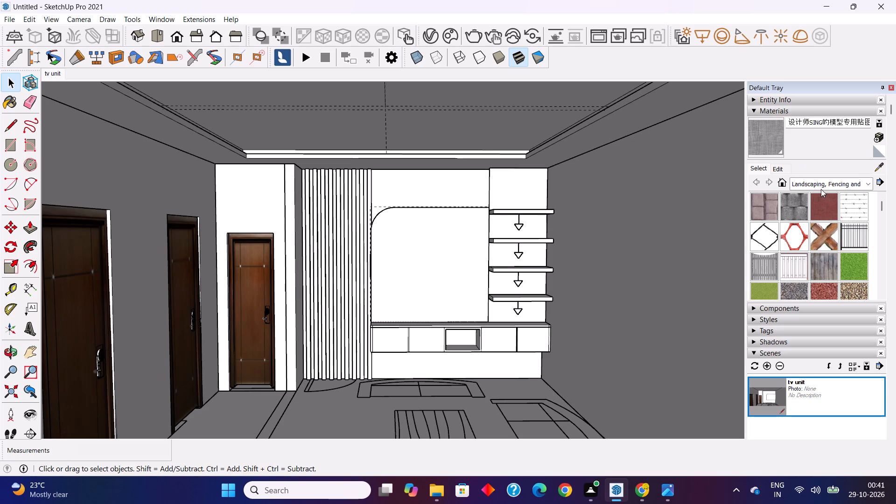
{"action": "left_click", "coordinate": [847, 186]}
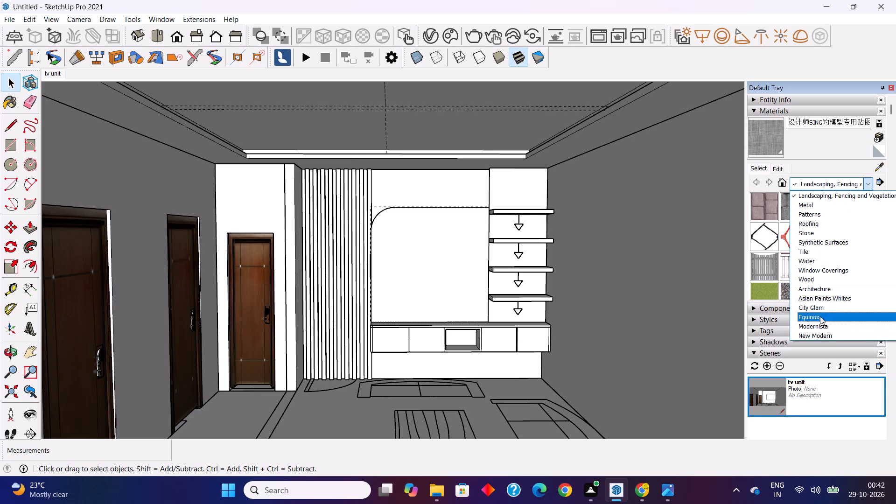
{"action": "left_click", "coordinate": [815, 310]}
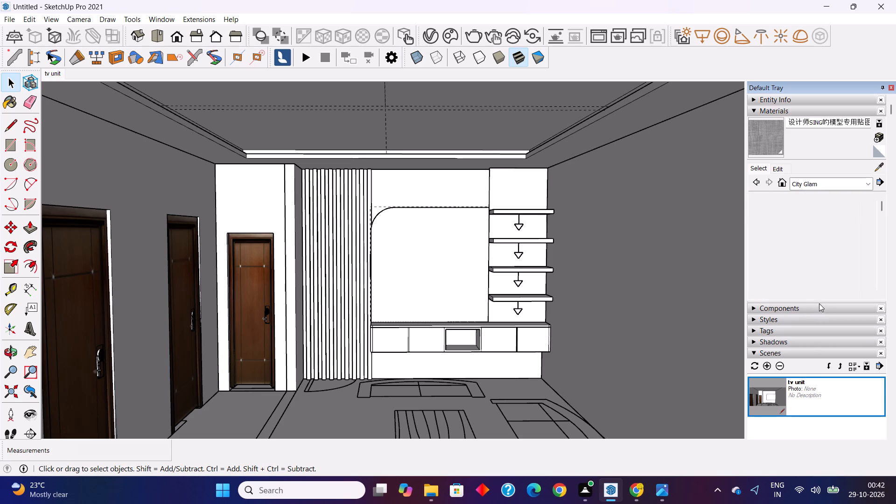
{"action": "left_click", "coordinate": [846, 183]}
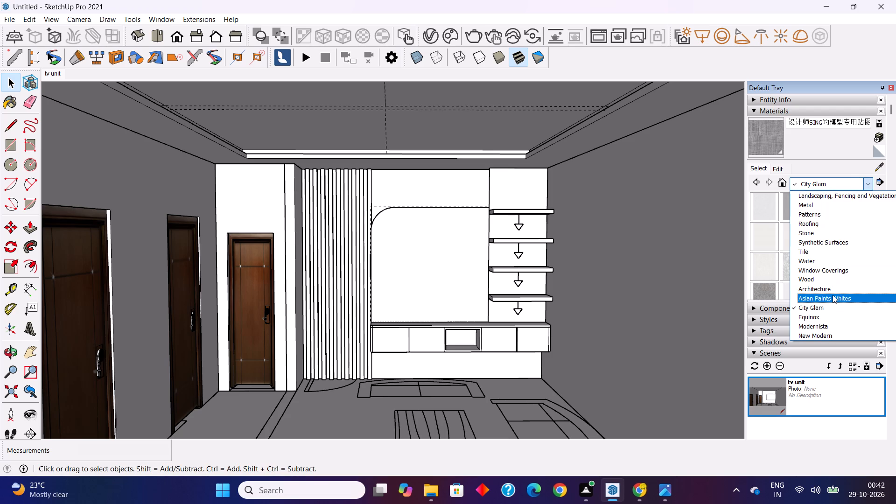
{"action": "left_click", "coordinate": [826, 315]}
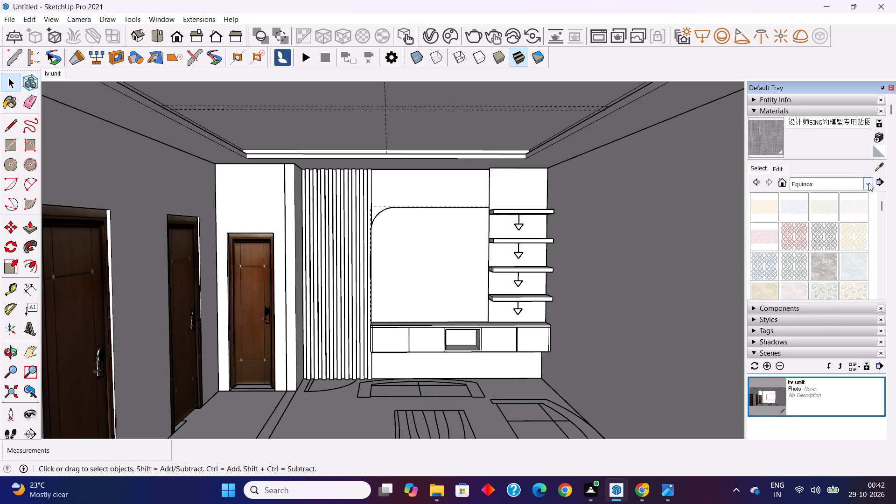
{"action": "left_click", "coordinate": [868, 183]}
{"action": "left_click", "coordinate": [836, 328]}
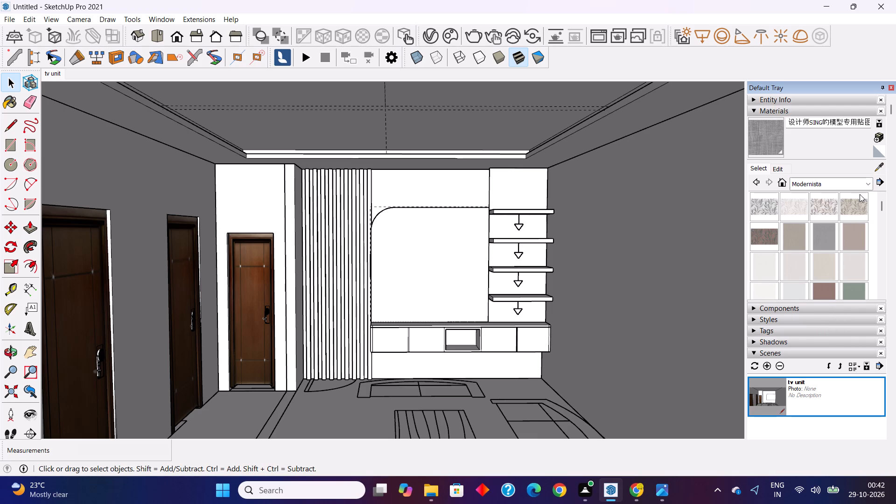
{"action": "left_click", "coordinate": [869, 179]}
{"action": "left_click", "coordinate": [826, 339]}
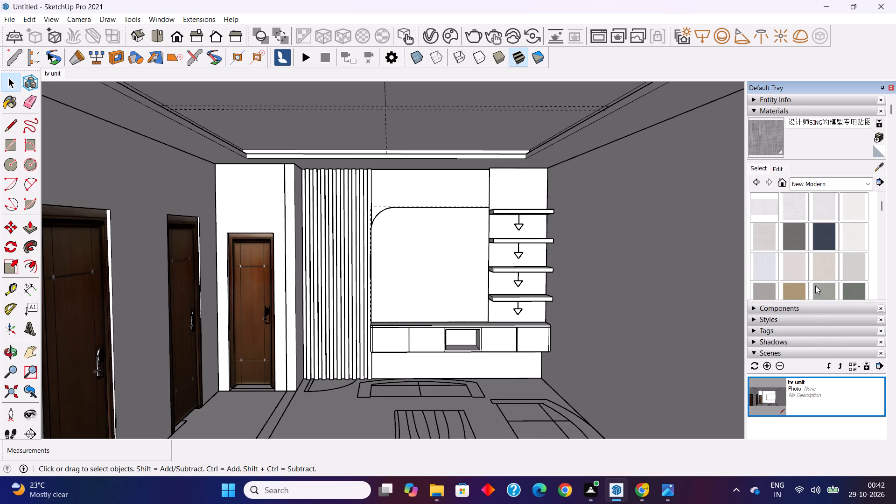
{"action": "scroll", "coordinate": [813, 260], "scroll_direction": "down", "scroll_amount": 4}
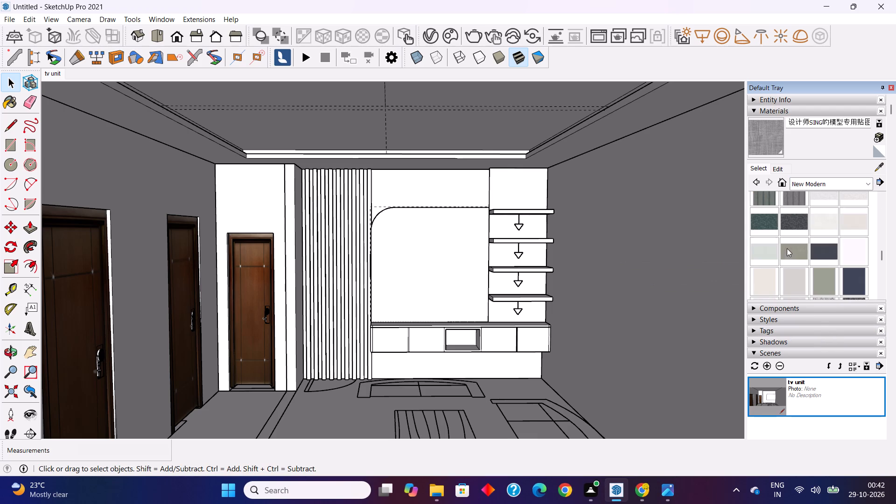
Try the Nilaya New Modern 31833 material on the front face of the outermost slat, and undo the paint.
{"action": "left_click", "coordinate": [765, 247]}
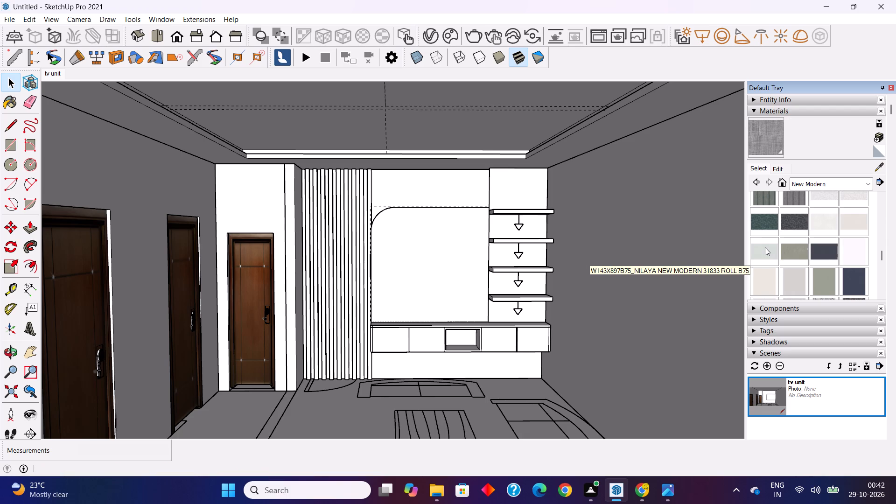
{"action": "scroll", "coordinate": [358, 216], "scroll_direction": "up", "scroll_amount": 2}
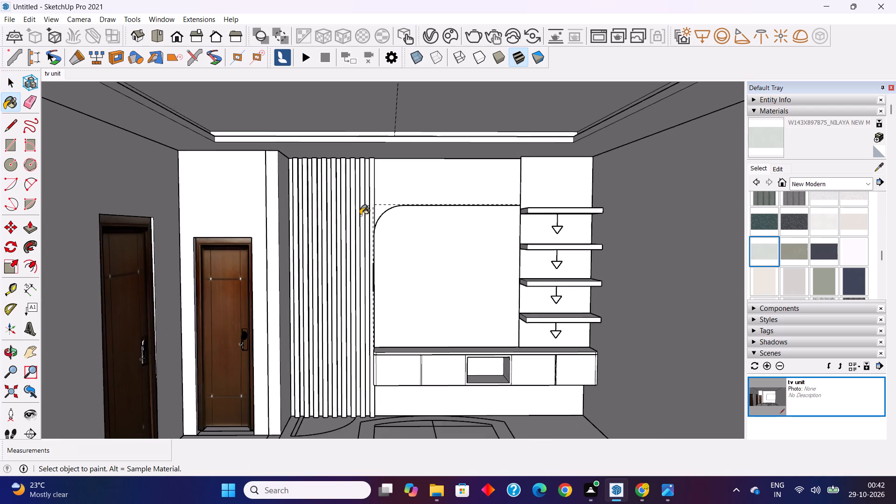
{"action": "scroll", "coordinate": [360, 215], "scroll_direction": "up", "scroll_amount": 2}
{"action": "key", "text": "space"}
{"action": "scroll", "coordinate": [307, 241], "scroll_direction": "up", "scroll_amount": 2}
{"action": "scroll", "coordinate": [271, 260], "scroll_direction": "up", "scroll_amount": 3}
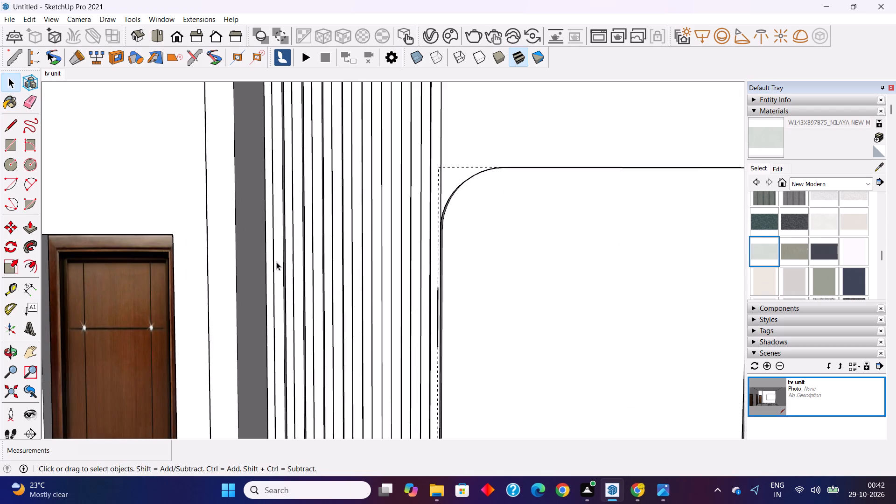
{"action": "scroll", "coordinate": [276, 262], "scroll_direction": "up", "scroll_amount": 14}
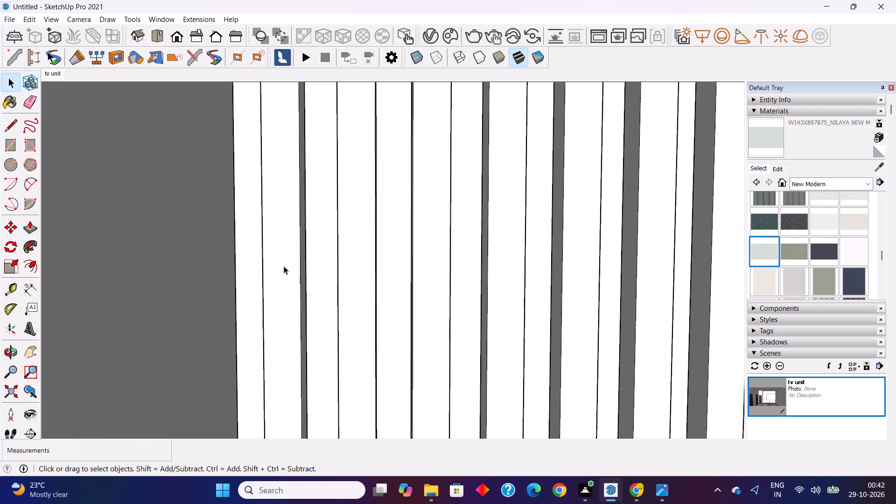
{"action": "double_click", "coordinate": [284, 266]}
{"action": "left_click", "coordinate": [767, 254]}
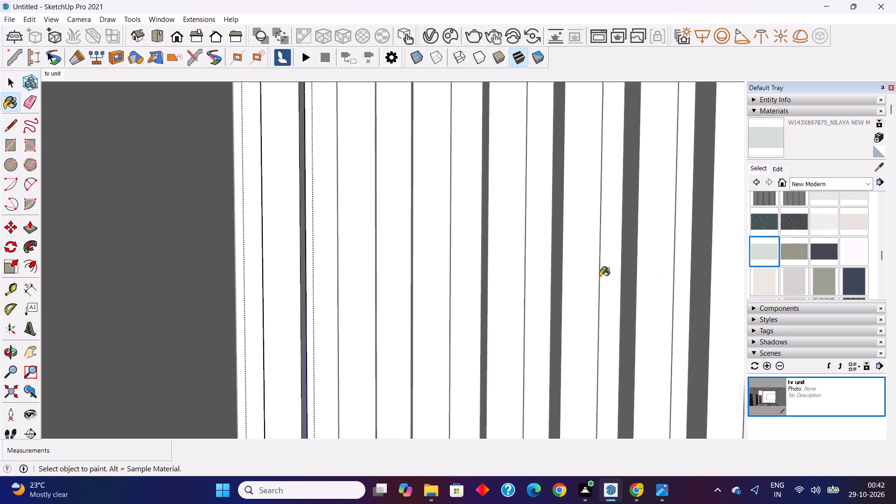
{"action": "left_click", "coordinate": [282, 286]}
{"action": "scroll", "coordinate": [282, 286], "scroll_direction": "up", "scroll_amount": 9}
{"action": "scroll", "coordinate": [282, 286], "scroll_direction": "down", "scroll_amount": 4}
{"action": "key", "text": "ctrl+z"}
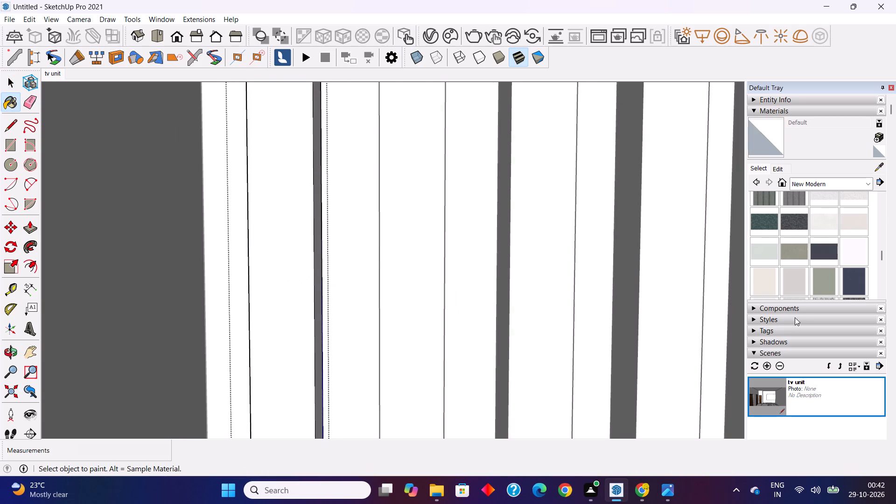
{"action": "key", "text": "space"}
Paint the outermost slat's front face with 0176 AP 7460 Crystal River from the Asian Paints Whites collection.
{"action": "left_click", "coordinate": [867, 186]}
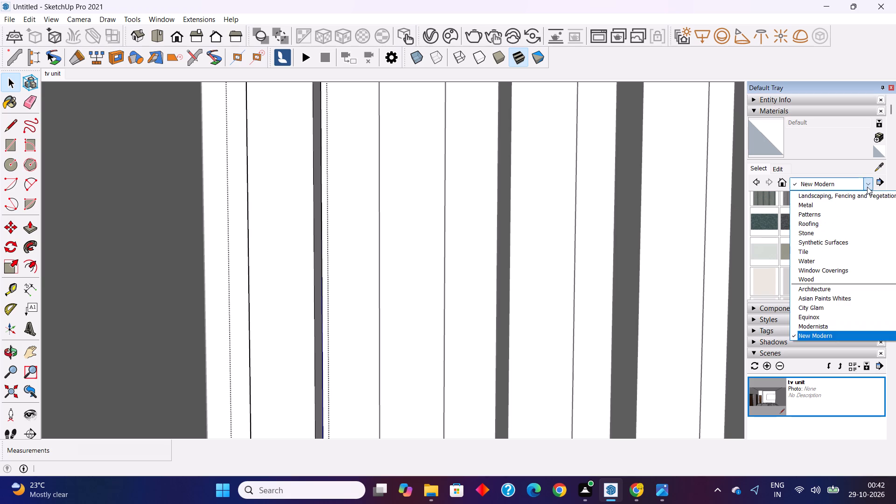
{"action": "left_click", "coordinate": [826, 289]}
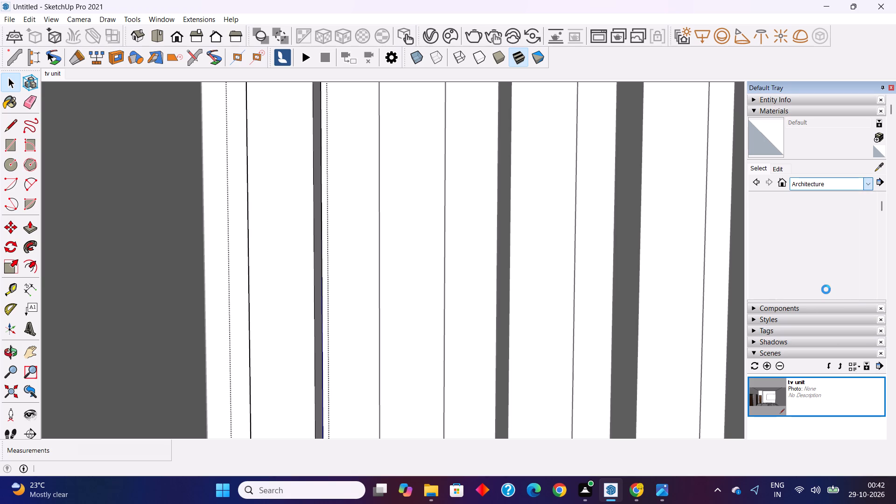
{"action": "left_click", "coordinate": [871, 183]}
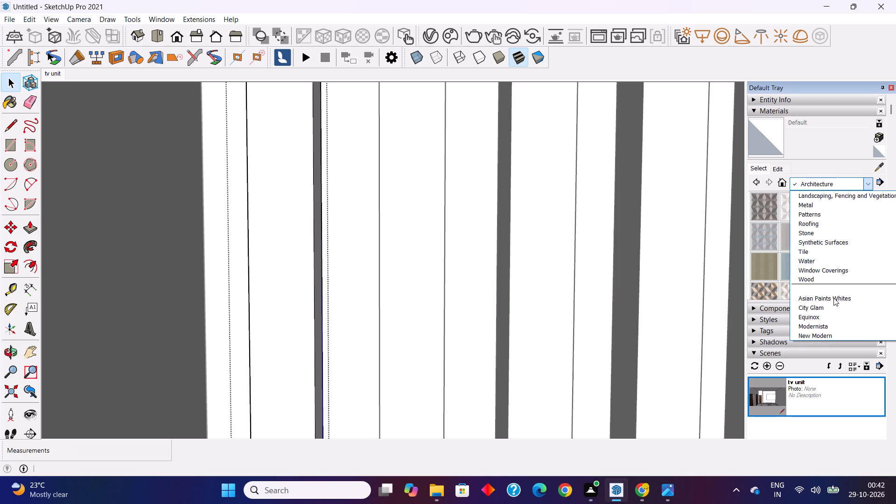
{"action": "left_click", "coordinate": [833, 298]}
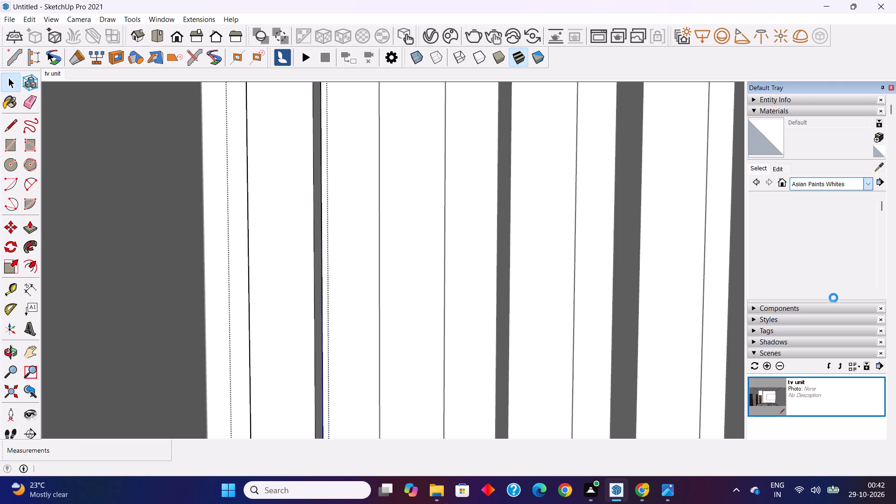
{"action": "scroll", "coordinate": [809, 242], "scroll_direction": "down", "scroll_amount": 4}
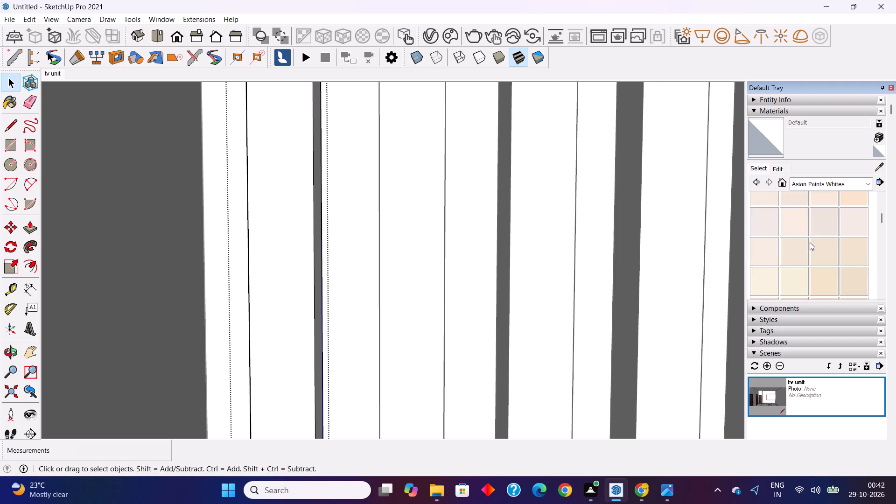
{"action": "scroll", "coordinate": [810, 242], "scroll_direction": "down", "scroll_amount": 11}
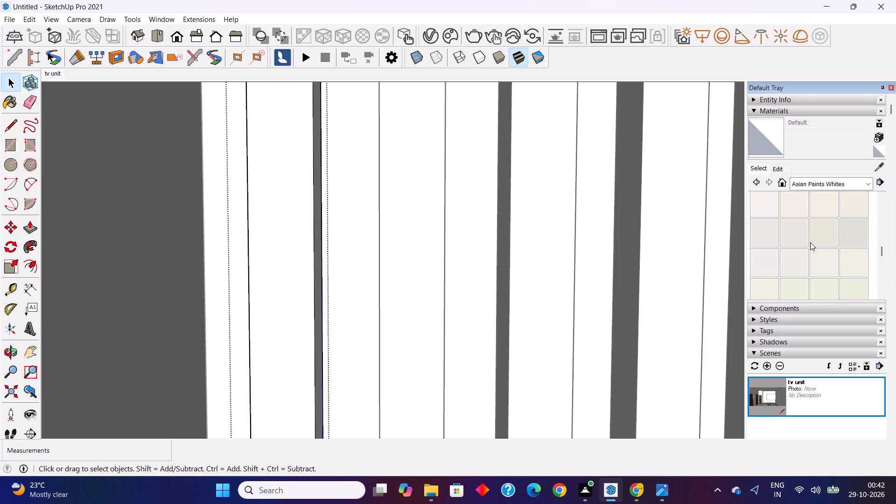
{"action": "scroll", "coordinate": [810, 242], "scroll_direction": "down", "scroll_amount": 8}
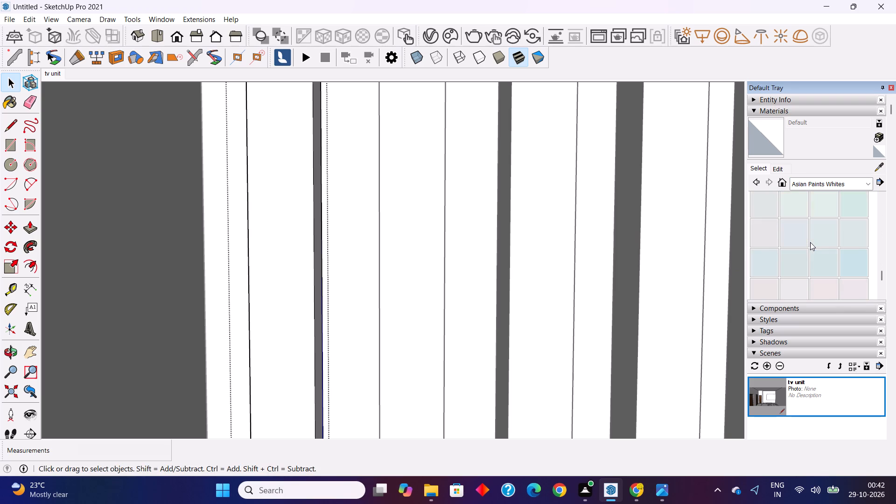
{"action": "scroll", "coordinate": [810, 242], "scroll_direction": "up", "scroll_amount": 1}
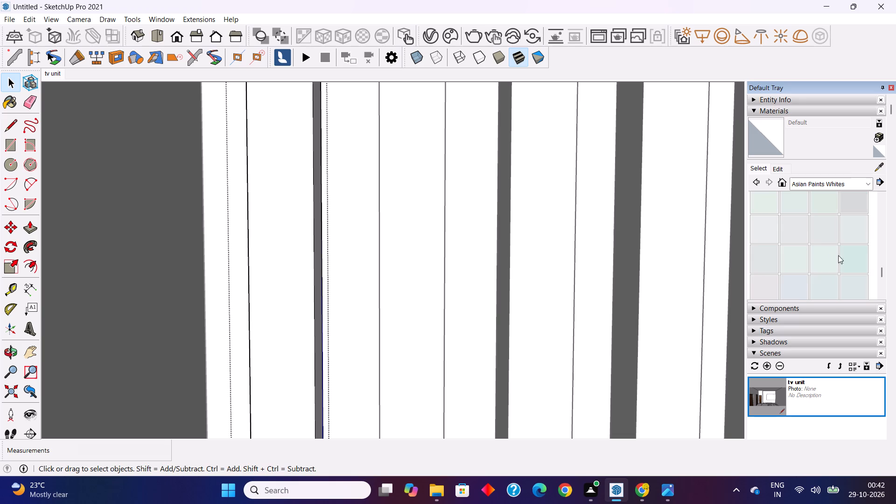
{"action": "left_click", "coordinate": [849, 259]}
{"action": "left_click", "coordinate": [273, 219]}
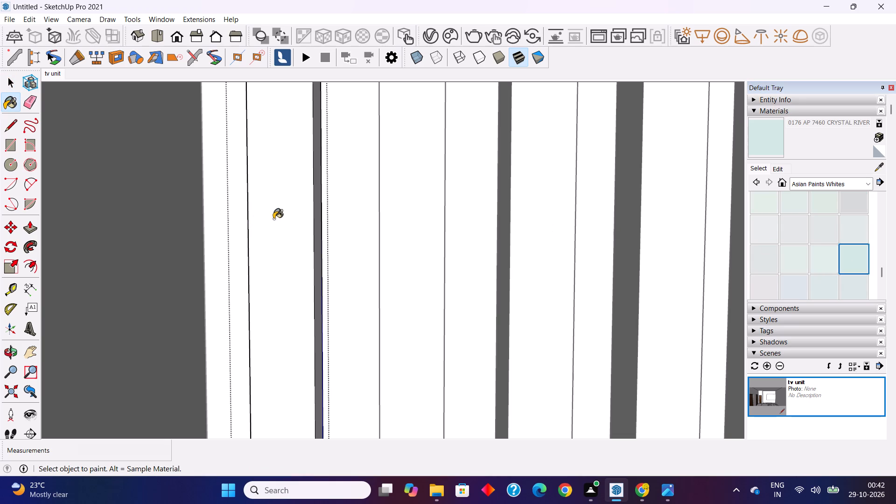
Paint both side faces of the slat with Crystal River, exit the slat and return to the tv unit scene.
{"action": "middle_click_drag", "start_coordinate": [315, 242], "coordinate": [231, 307]}
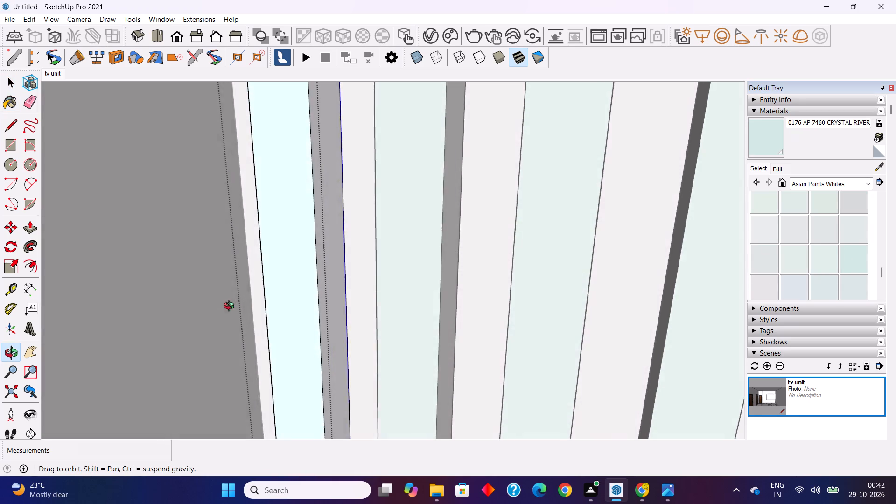
{"action": "middle_click_drag", "start_coordinate": [231, 307], "coordinate": [200, 323]}
{"action": "left_click", "coordinate": [331, 300]}
{"action": "middle_click_drag", "start_coordinate": [293, 294], "coordinate": [315, 301]}
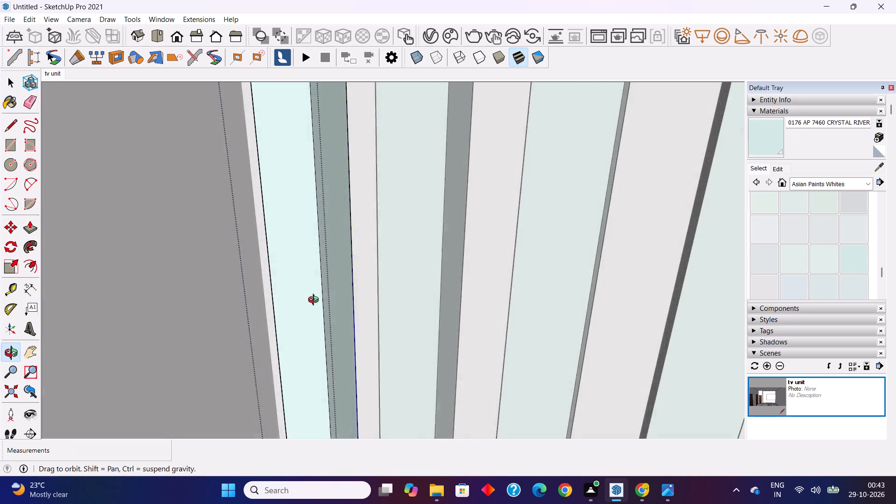
{"action": "middle_click_drag", "start_coordinate": [315, 301], "coordinate": [472, 284]}
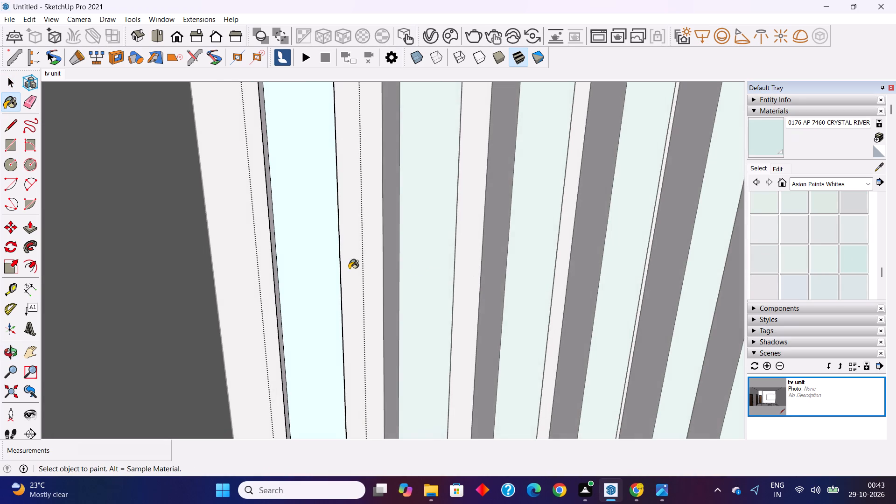
{"action": "scroll", "coordinate": [289, 269], "scroll_direction": "up", "scroll_amount": 6}
{"action": "middle_click_drag", "start_coordinate": [277, 273], "coordinate": [297, 274]}
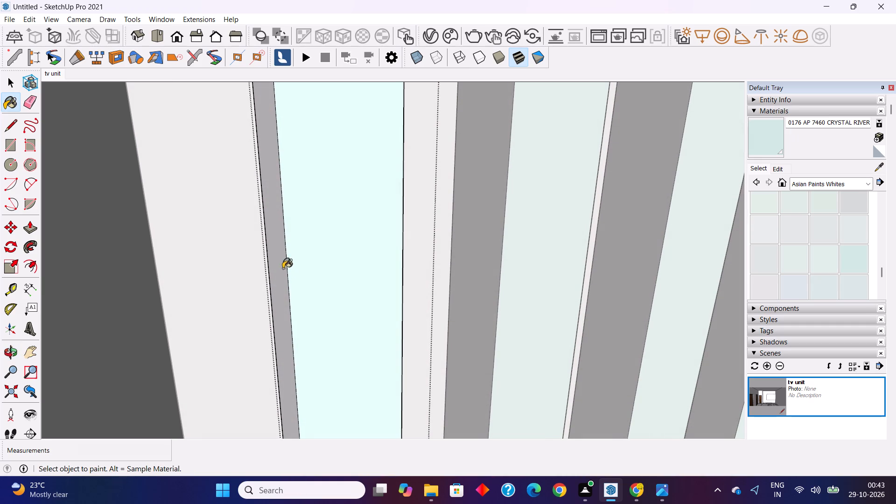
{"action": "left_click", "coordinate": [282, 267]}
{"action": "scroll", "coordinate": [221, 254], "scroll_direction": "down", "scroll_amount": 3}
{"action": "middle_click_drag", "start_coordinate": [359, 269], "coordinate": [253, 280]}
{"action": "scroll", "coordinate": [228, 230], "scroll_direction": "down", "scroll_amount": 2}
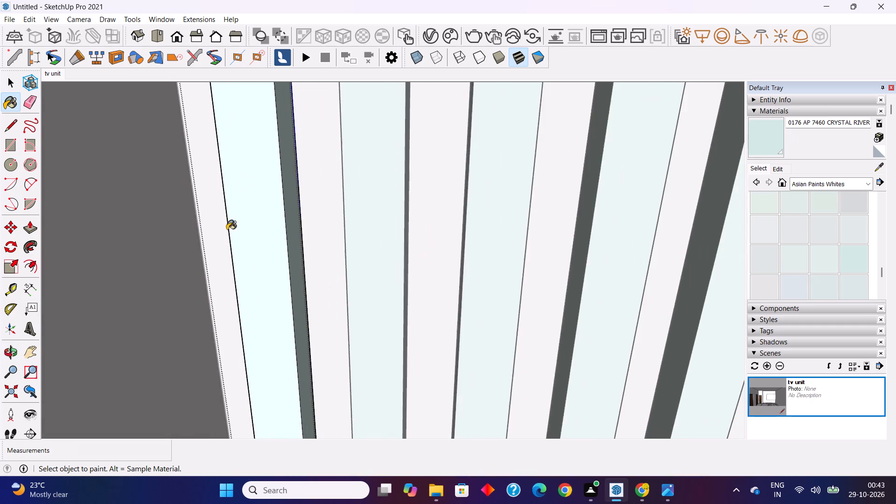
{"action": "scroll", "coordinate": [227, 230], "scroll_direction": "down", "scroll_amount": 20}
{"action": "scroll", "coordinate": [227, 230], "scroll_direction": "down", "scroll_amount": 1}
{"action": "scroll", "coordinate": [341, 187], "scroll_direction": "down", "scroll_amount": 2}
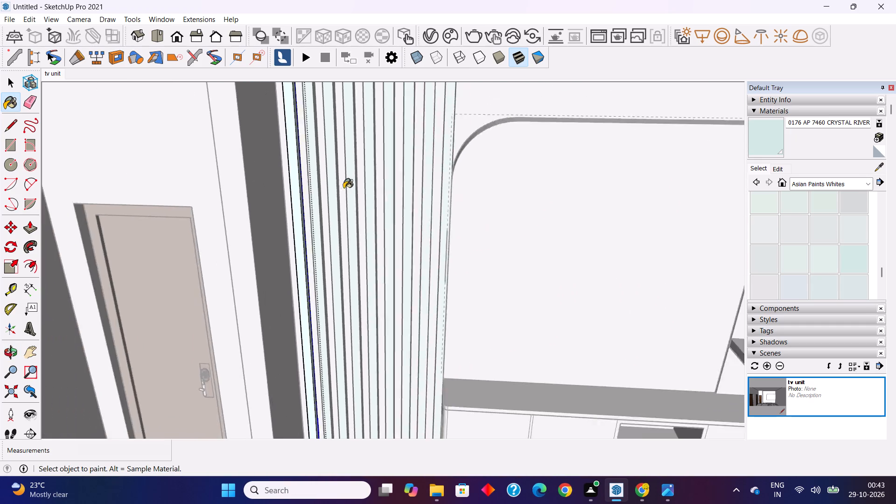
{"action": "scroll", "coordinate": [343, 188], "scroll_direction": "down", "scroll_amount": 1}
{"action": "left_click", "coordinate": [55, 74]}
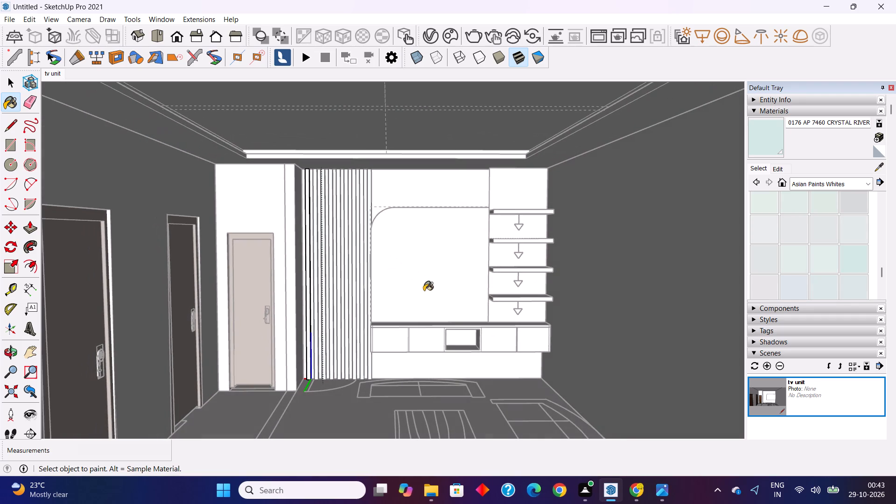
{"action": "scroll", "coordinate": [447, 333], "scroll_direction": "up", "scroll_amount": 1}
{"action": "key", "text": "space"}
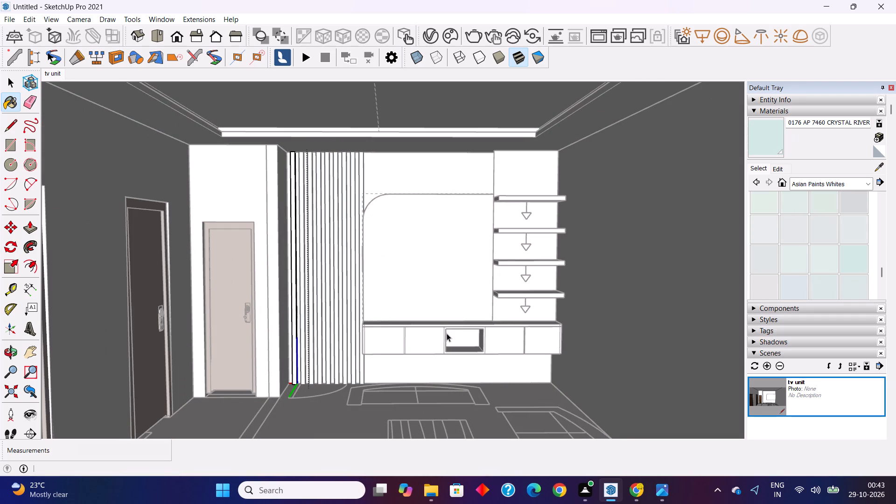
{"action": "key", "text": "Escape"}
{"action": "key", "text": "Escape"}
Paint the top slab of the floating TV cabinet with the Crystal River material.
{"action": "scroll", "coordinate": [429, 319], "scroll_direction": "up", "scroll_amount": 3}
{"action": "scroll", "coordinate": [391, 335], "scroll_direction": "up", "scroll_amount": 3}
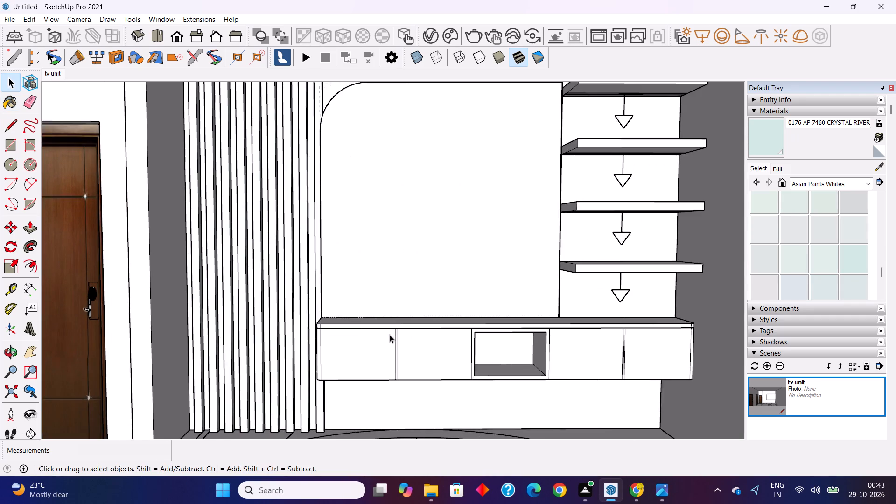
{"action": "scroll", "coordinate": [363, 333], "scroll_direction": "up", "scroll_amount": 5}
{"action": "middle_click_drag", "start_coordinate": [365, 328], "coordinate": [476, 382]}
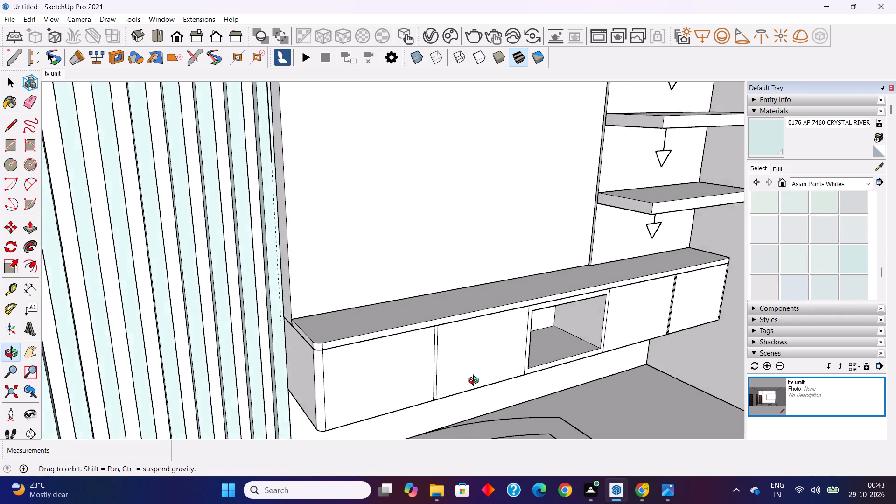
{"action": "middle_click_drag", "start_coordinate": [476, 382], "coordinate": [502, 392]}
{"action": "left_click", "coordinate": [409, 316]}
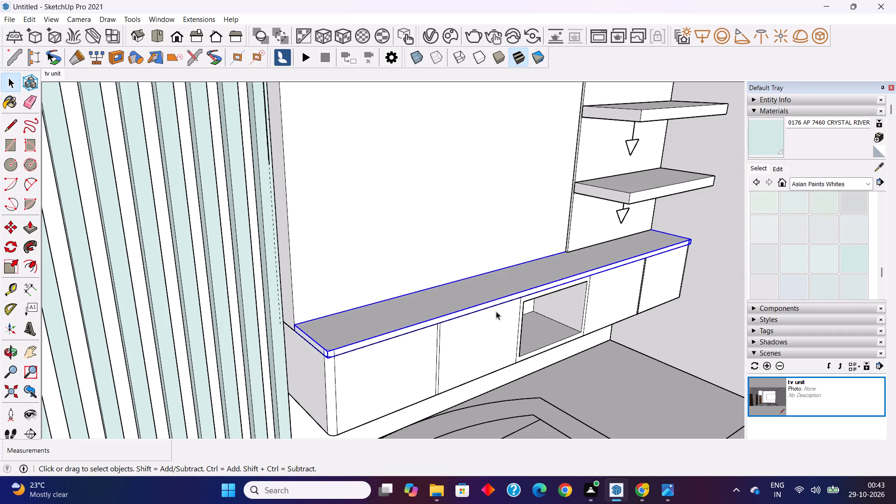
{"action": "left_click", "coordinate": [767, 138]}
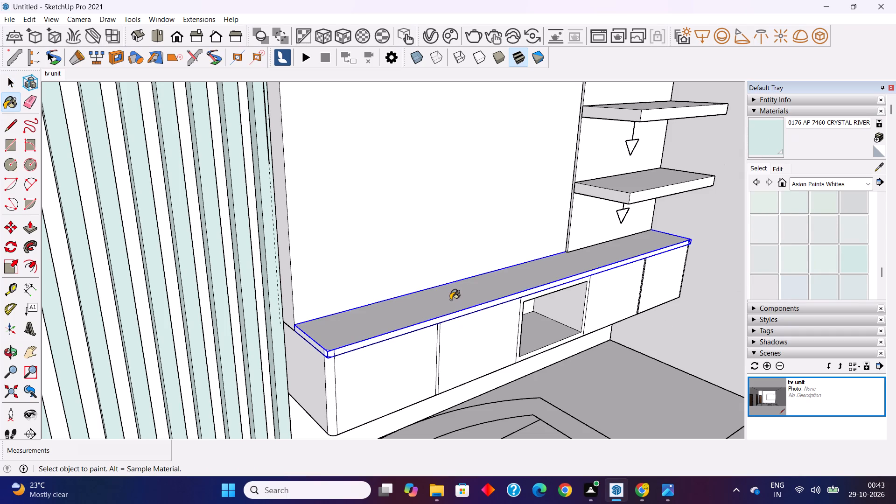
{"action": "left_click", "coordinate": [450, 300]}
Open the floating TV cabinet's body group and paint the open niche's right inner side with 0176 AP 7460 Crystal River.
{"action": "middle_click_drag", "start_coordinate": [466, 301], "coordinate": [345, 259]}
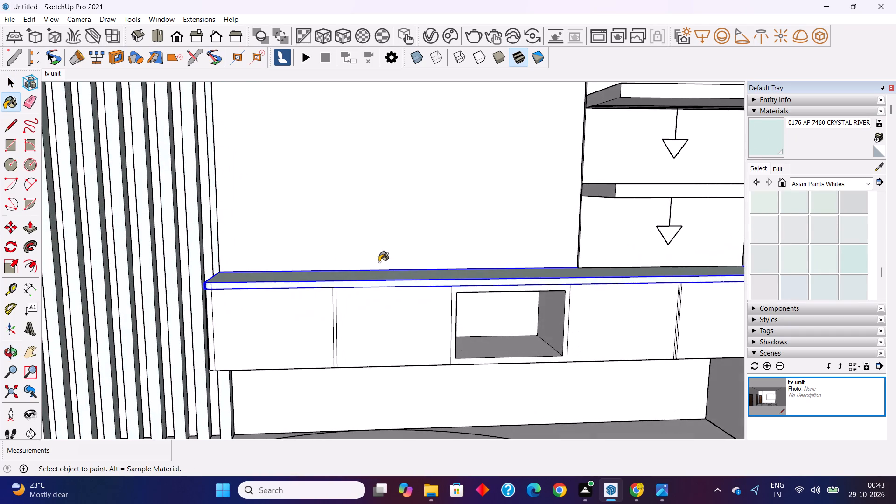
{"action": "scroll", "coordinate": [580, 328], "scroll_direction": "up", "scroll_amount": 4}
{"action": "key", "text": "v"}
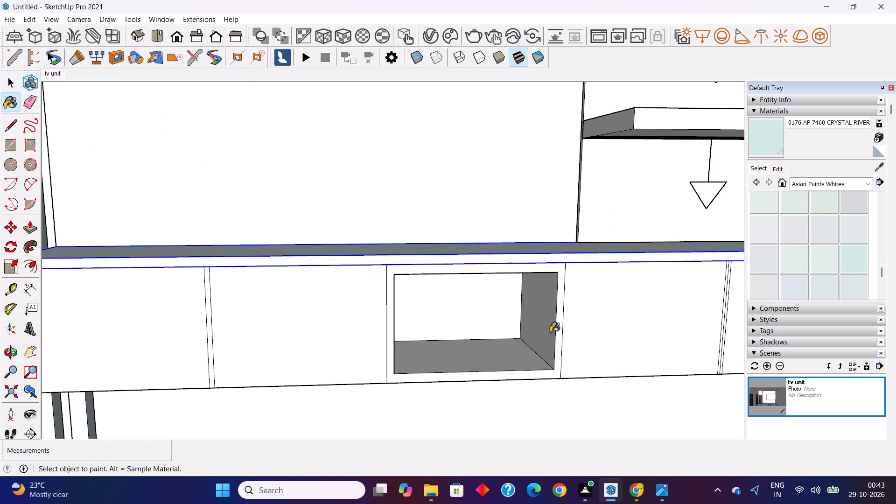
{"action": "key", "text": "space"}
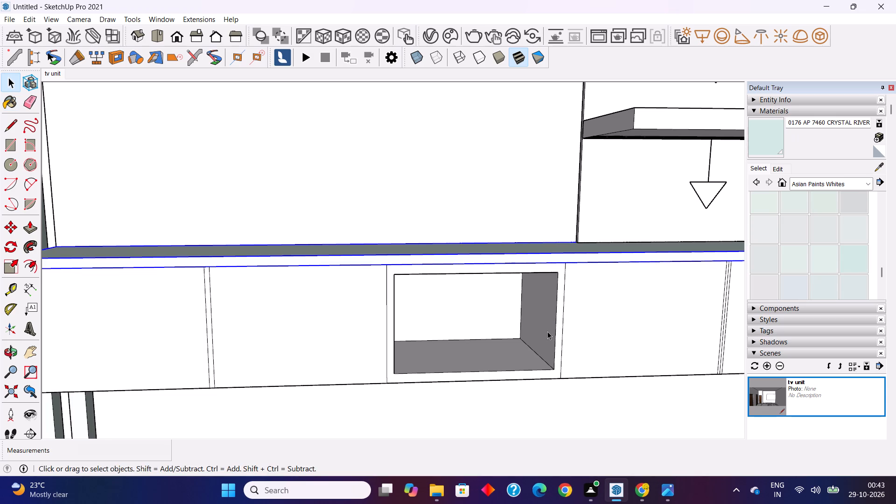
{"action": "triple_click", "coordinate": [548, 319]}
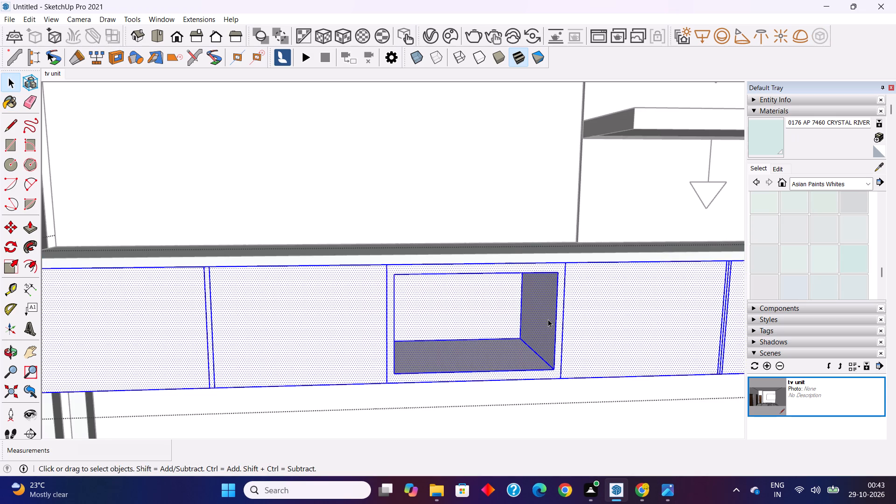
{"action": "left_click", "coordinate": [548, 319]}
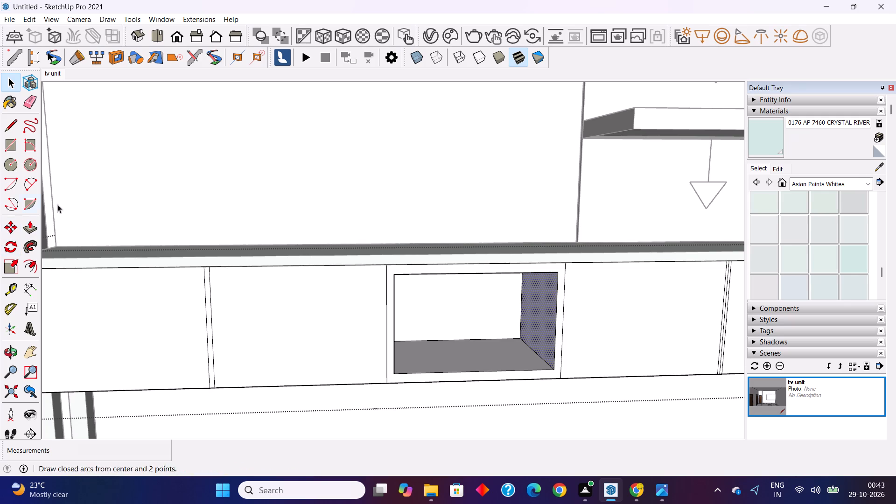
{"action": "left_click", "coordinate": [759, 133]}
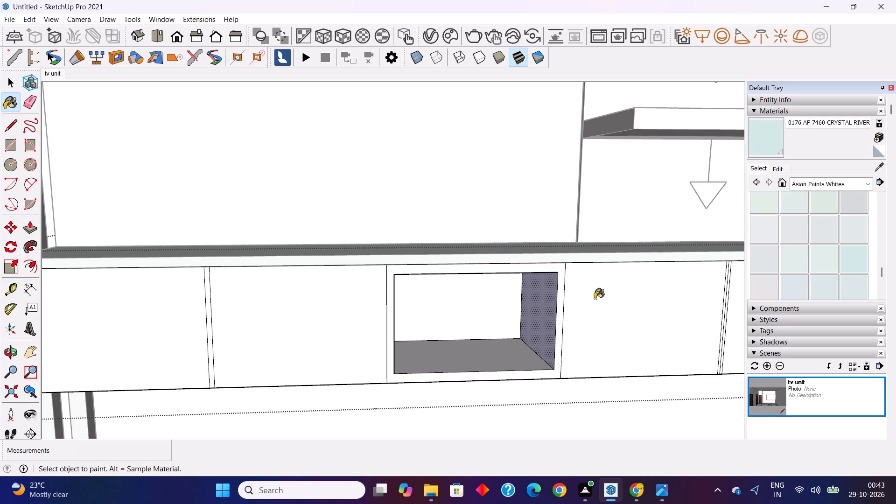
{"action": "left_click", "coordinate": [551, 311]}
Paint the niche's left inner side, floor, front frame and inner top face with Crystal River.
{"action": "middle_click_drag", "start_coordinate": [495, 333], "coordinate": [384, 349]}
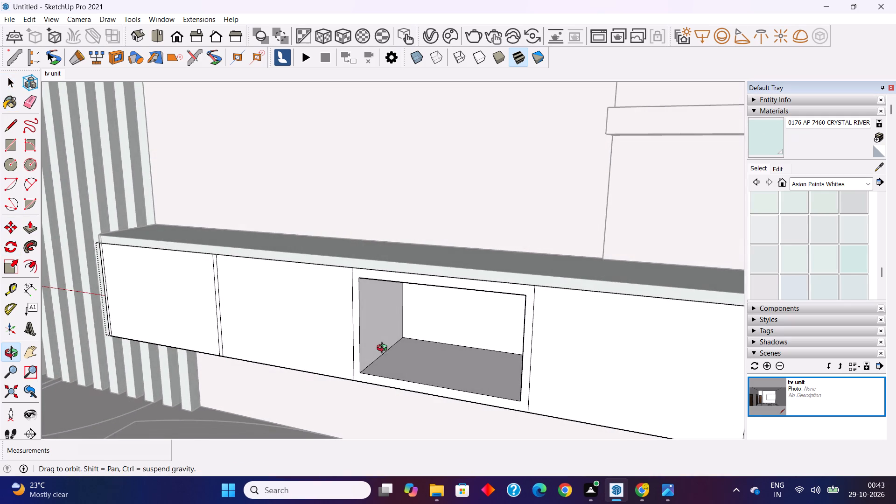
{"action": "middle_click_drag", "start_coordinate": [384, 349], "coordinate": [384, 349]}
{"action": "left_click", "coordinate": [375, 339]}
{"action": "left_click", "coordinate": [418, 369]}
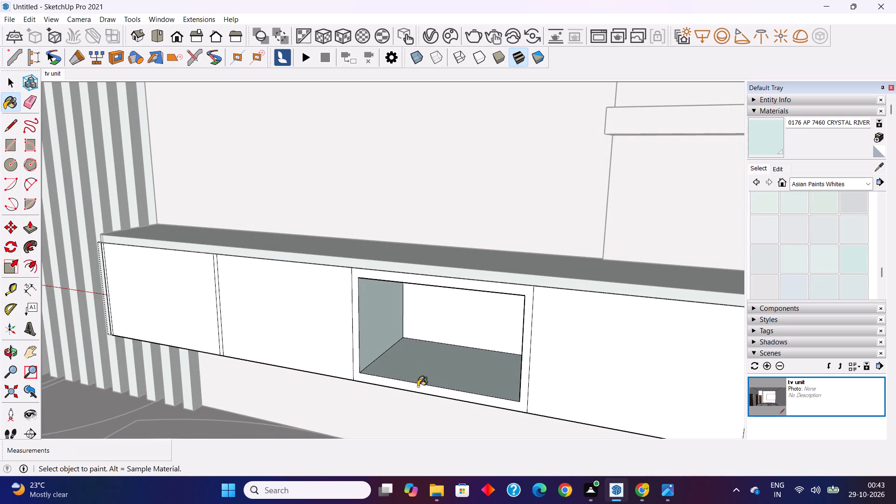
{"action": "left_click", "coordinate": [418, 387]}
{"action": "middle_click_drag", "start_coordinate": [504, 330], "coordinate": [546, 308]}
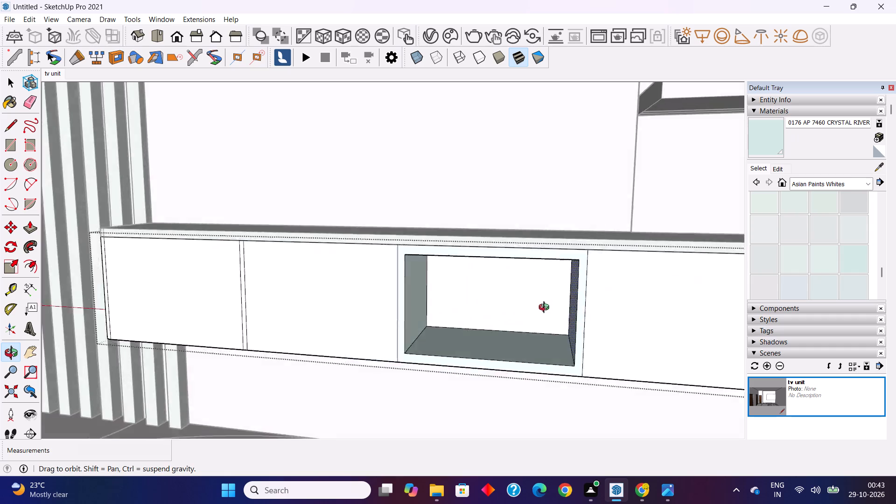
{"action": "middle_click_drag", "start_coordinate": [546, 308], "coordinate": [577, 244]}
{"action": "left_click", "coordinate": [567, 184]}
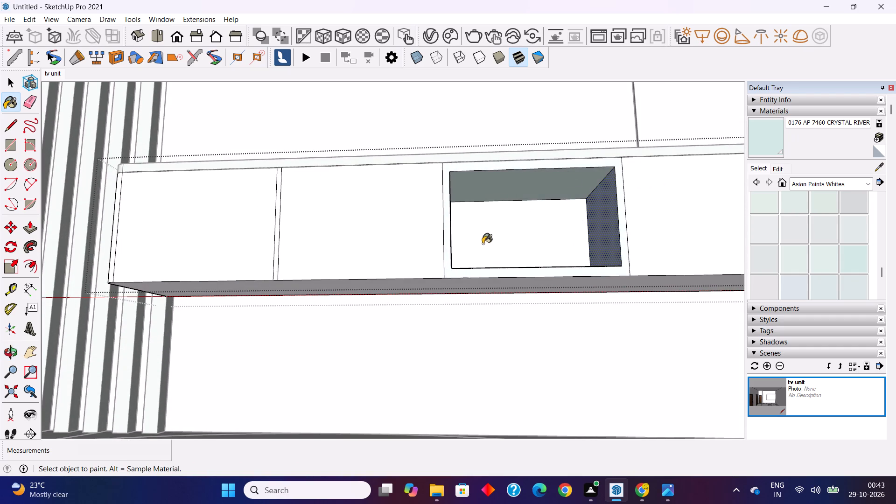
{"action": "middle_click_drag", "start_coordinate": [481, 246], "coordinate": [376, 373]}
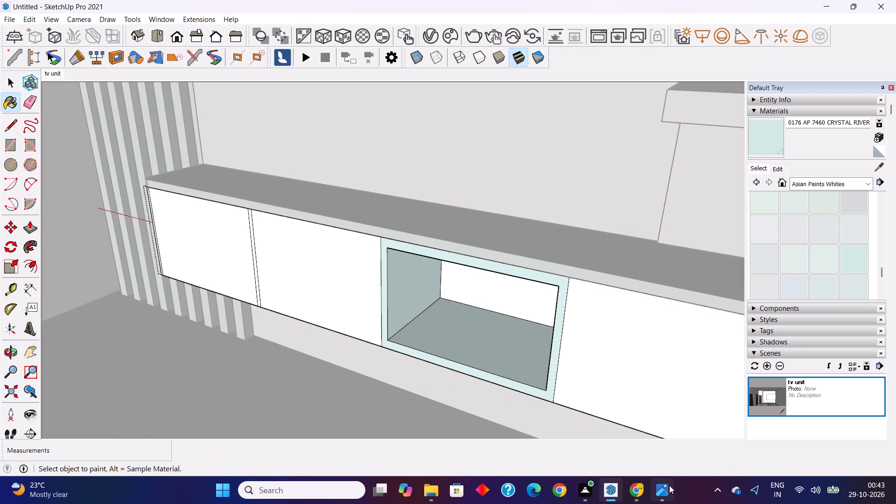
Check the cabinet's finishes against the tv unit reference image, inspect the cabinet from several angles, and leave its group.
{"action": "left_click", "coordinate": [669, 492]}
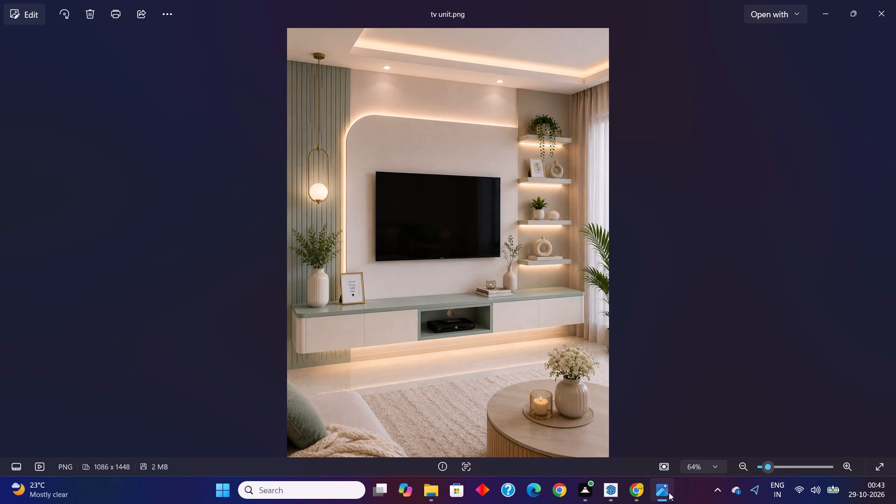
{"action": "left_click", "coordinate": [634, 494]}
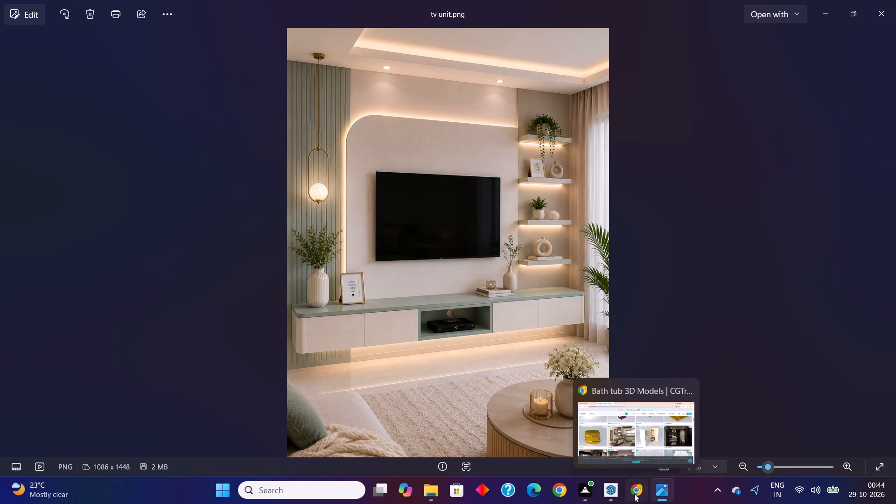
{"action": "left_click", "coordinate": [612, 490]}
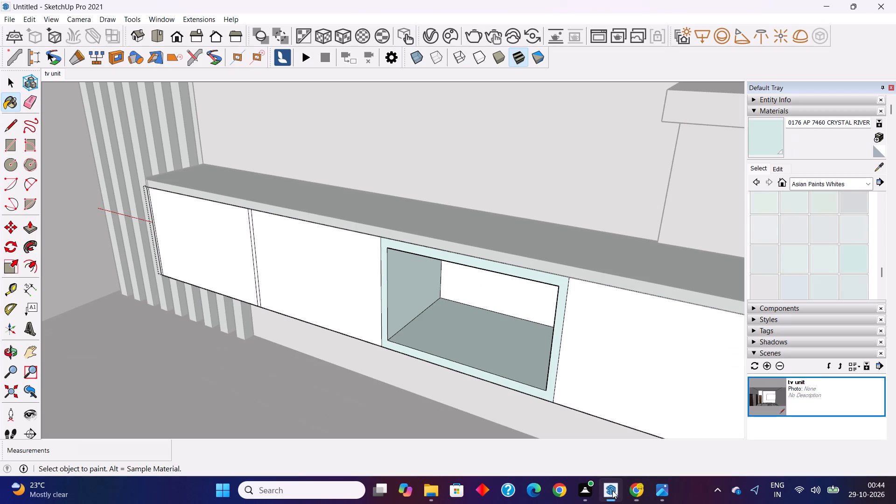
{"action": "middle_click_drag", "start_coordinate": [435, 375], "coordinate": [471, 382]}
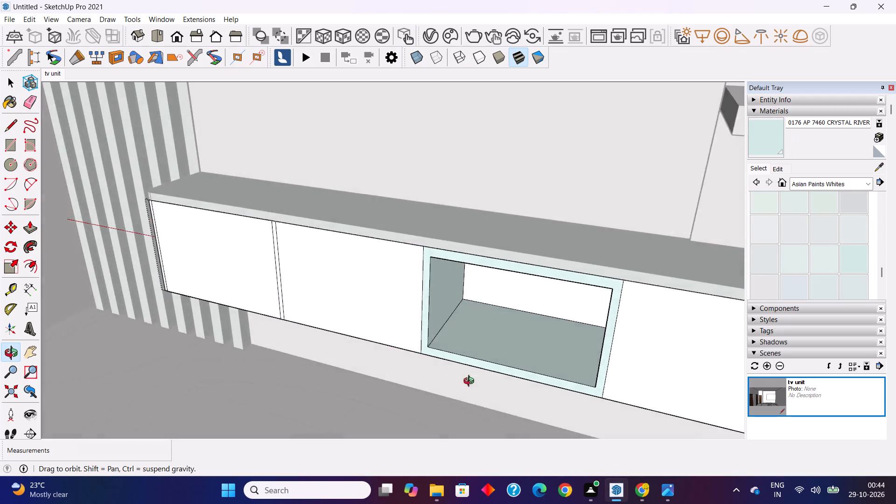
{"action": "middle_click_drag", "start_coordinate": [471, 382], "coordinate": [709, 392]}
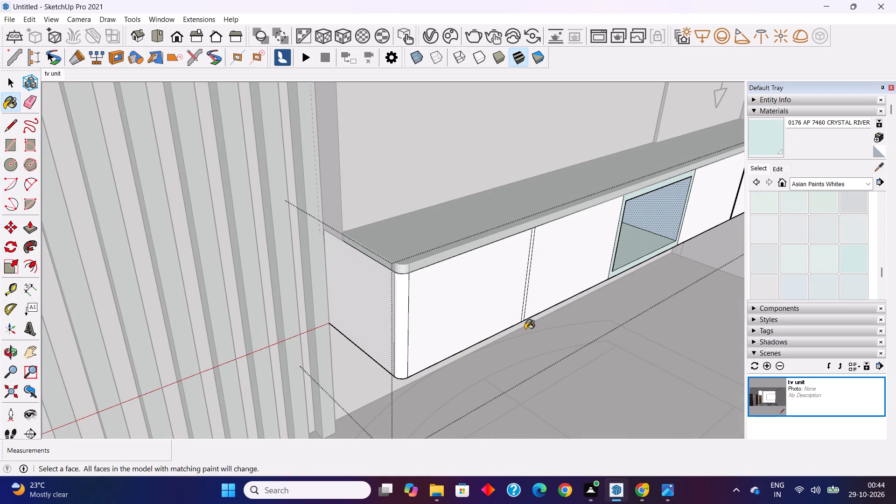
{"action": "middle_click_drag", "start_coordinate": [525, 329], "coordinate": [363, 316], "text": "shift"}
{"action": "middle_click_drag", "start_coordinate": [378, 322], "coordinate": [393, 329]}
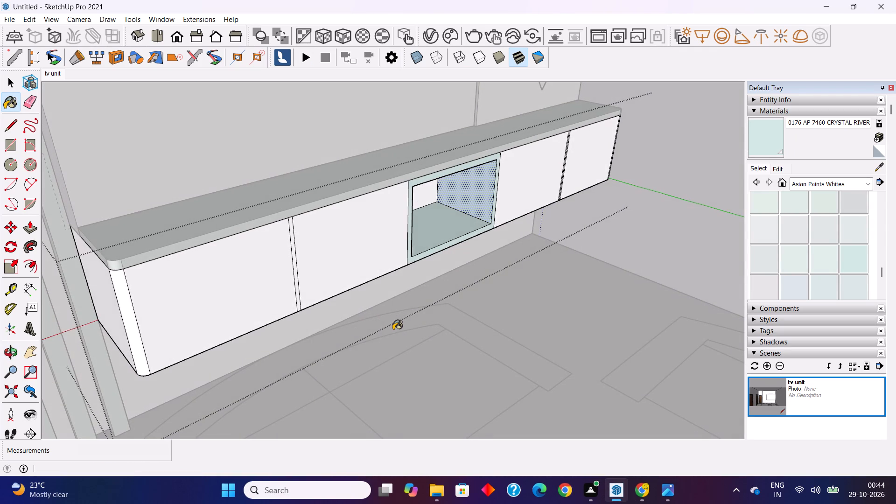
{"action": "key", "text": "space"}
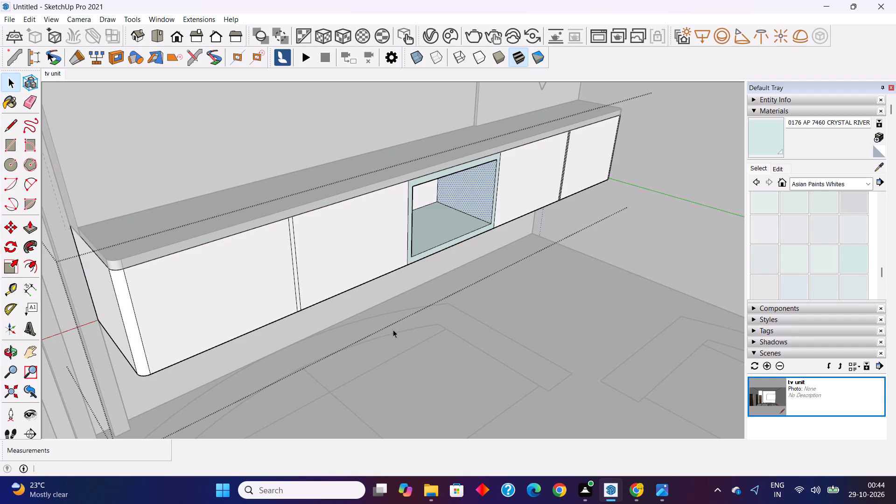
{"action": "key", "text": "Escape"}
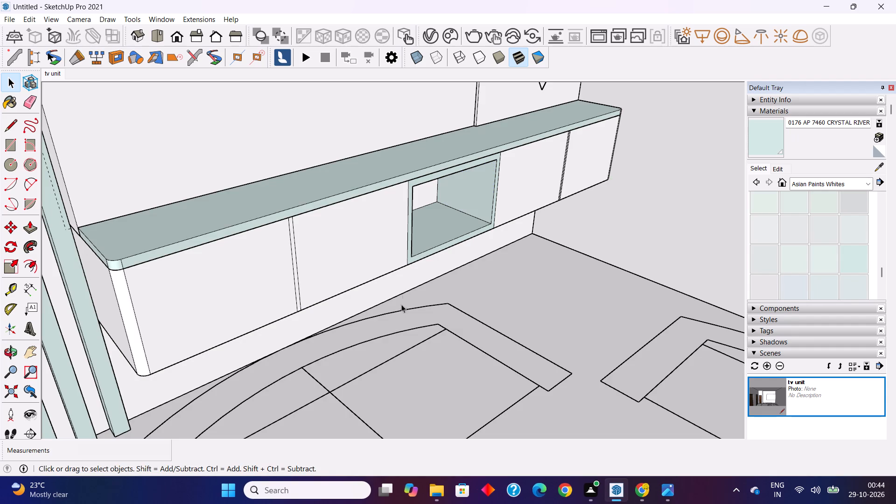
Open the 0176 AP 7460 Crystal River material's settings in the V-Ray Asset Editor.
{"action": "left_click", "coordinate": [433, 40]}
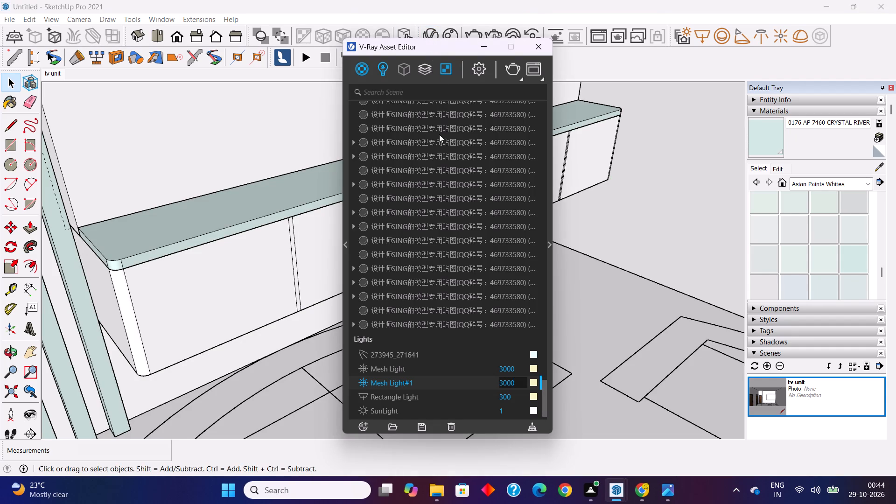
{"action": "scroll", "coordinate": [439, 135], "scroll_direction": "up", "scroll_amount": 7}
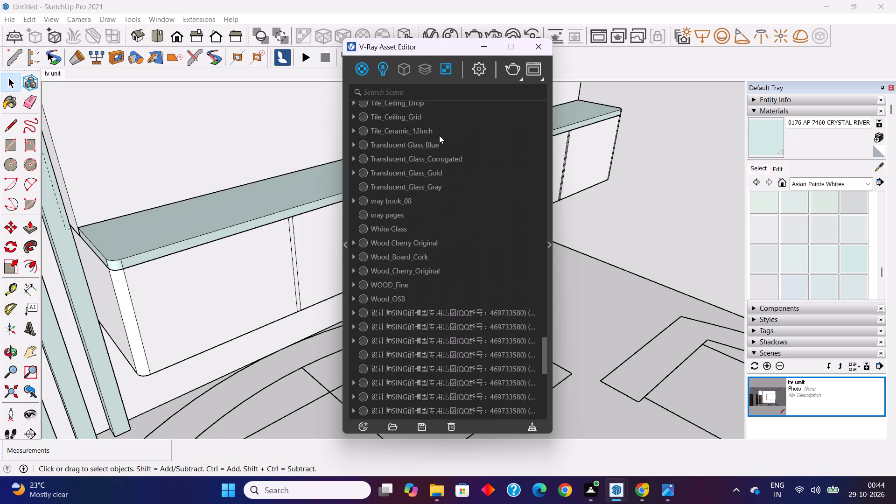
{"action": "scroll", "coordinate": [439, 135], "scroll_direction": "up", "scroll_amount": 9}
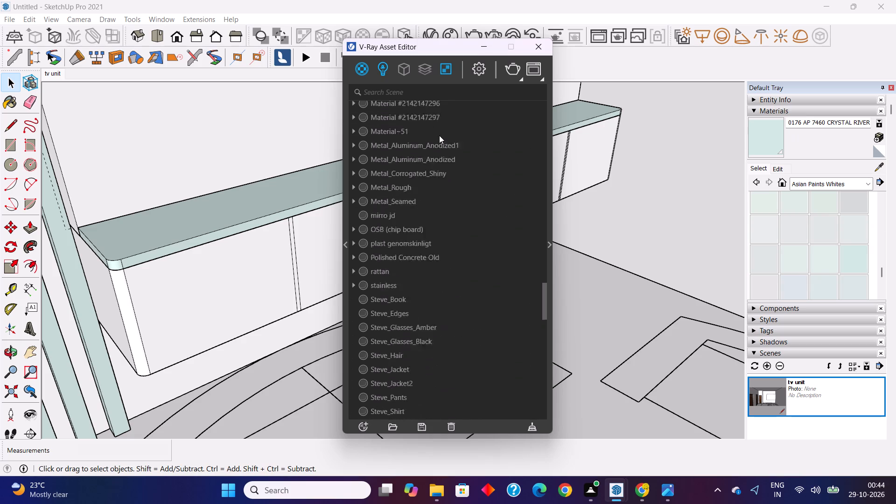
{"action": "scroll", "coordinate": [439, 135], "scroll_direction": "up", "scroll_amount": 8}
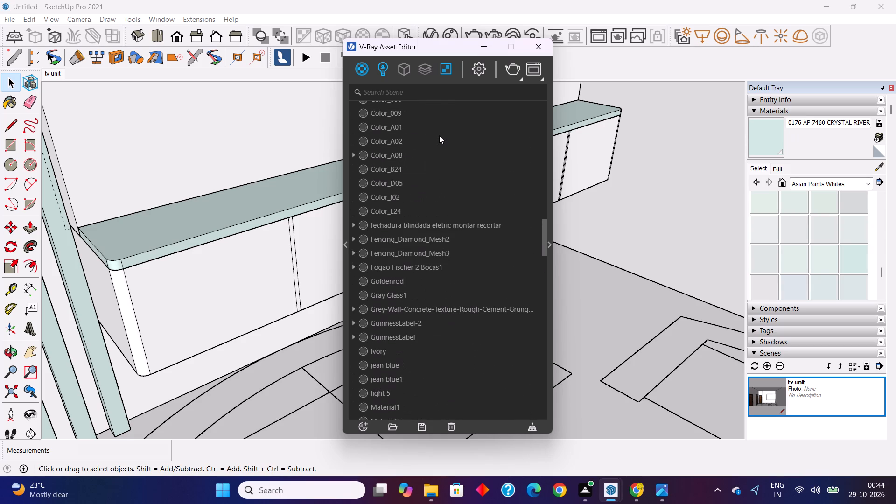
{"action": "scroll", "coordinate": [439, 135], "scroll_direction": "up", "scroll_amount": 5}
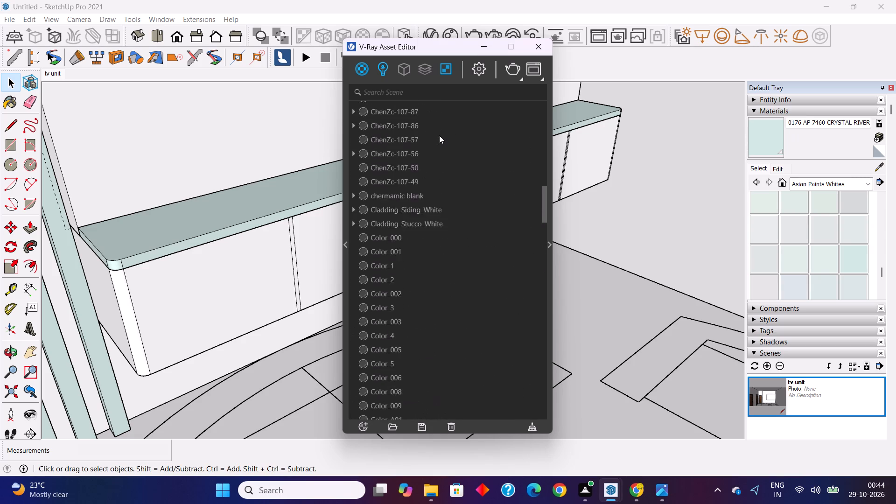
{"action": "scroll", "coordinate": [439, 135], "scroll_direction": "up", "scroll_amount": 4}
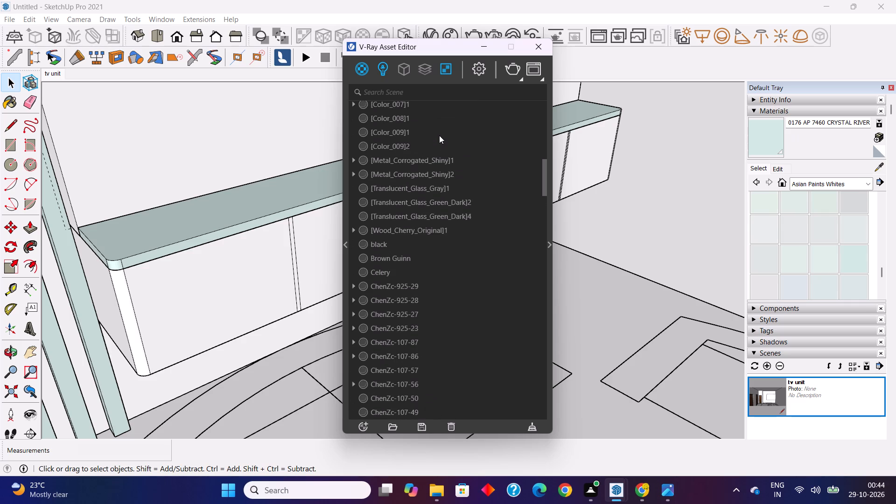
{"action": "scroll", "coordinate": [439, 135], "scroll_direction": "up", "scroll_amount": 6}
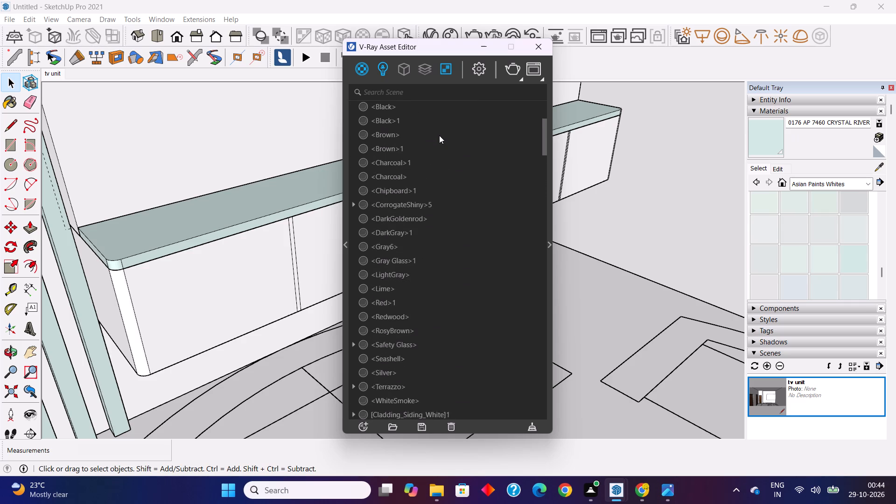
{"action": "scroll", "coordinate": [439, 135], "scroll_direction": "up", "scroll_amount": 4}
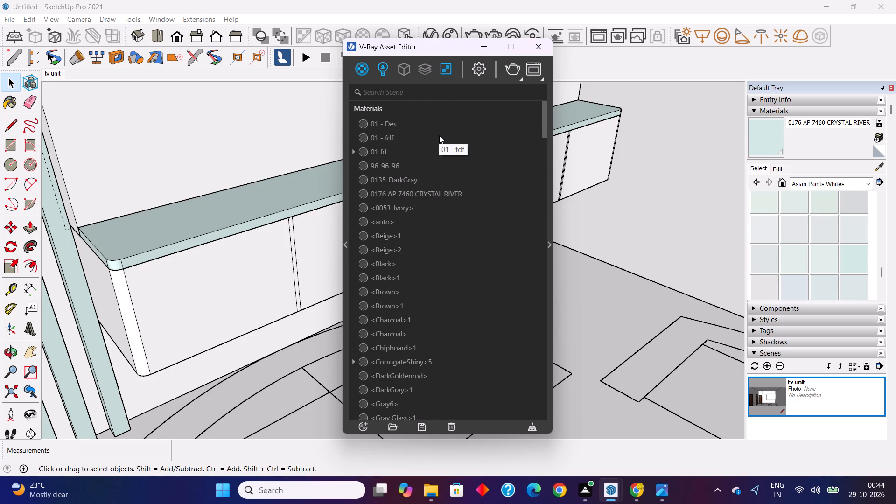
{"action": "left_click", "coordinate": [426, 189]}
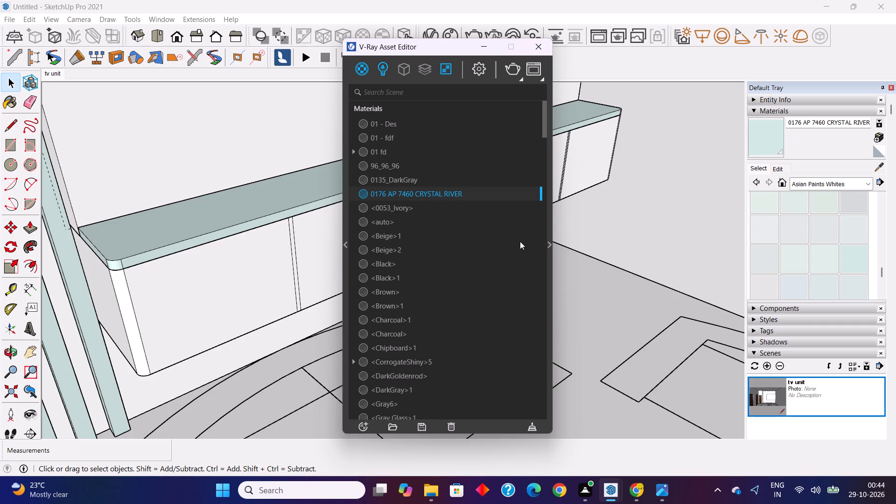
{"action": "left_click", "coordinate": [548, 245]}
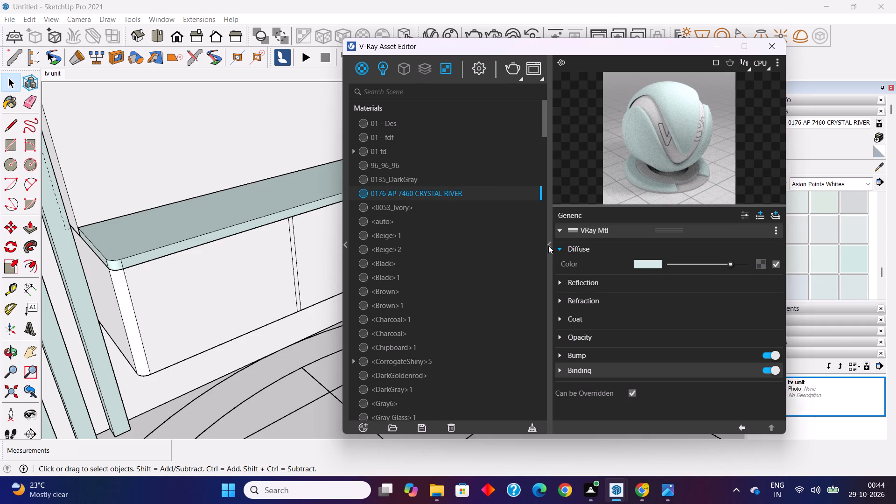
Save the model as FUJI PROJECT 2 in the autocad folder on the Desktop.
{"action": "key", "text": "ctrl+s"}
{"action": "left_click", "coordinate": [266, 134]}
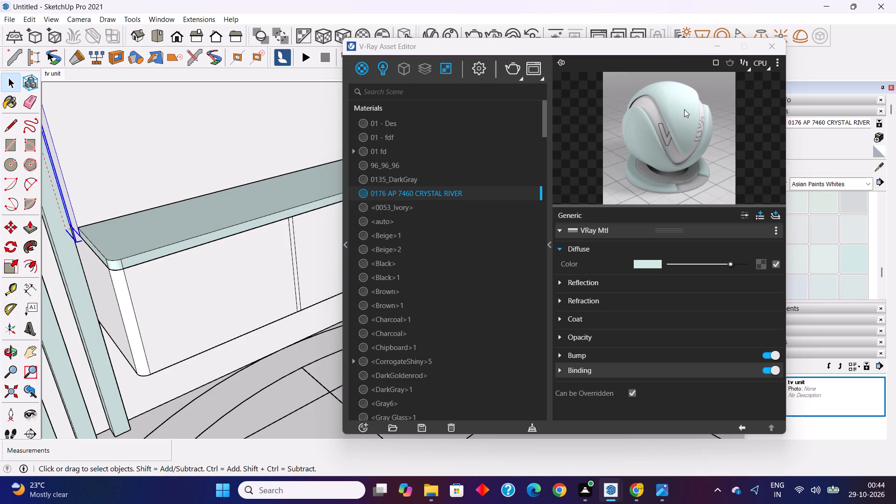
{"action": "key", "text": "ctrl+s"}
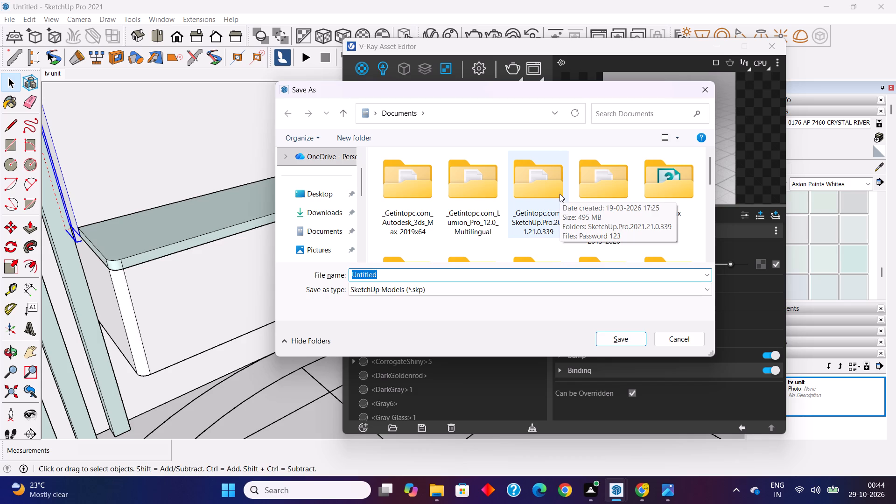
{"action": "key", "text": "f"}
{"action": "type", "text": "UJI"}
{"action": "key", "text": "space"}
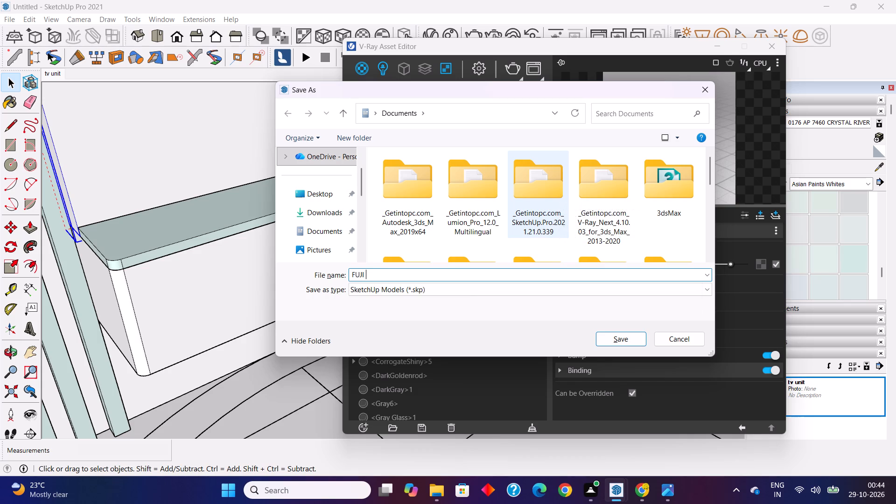
{"action": "type", "text": "PROJECT 2"}
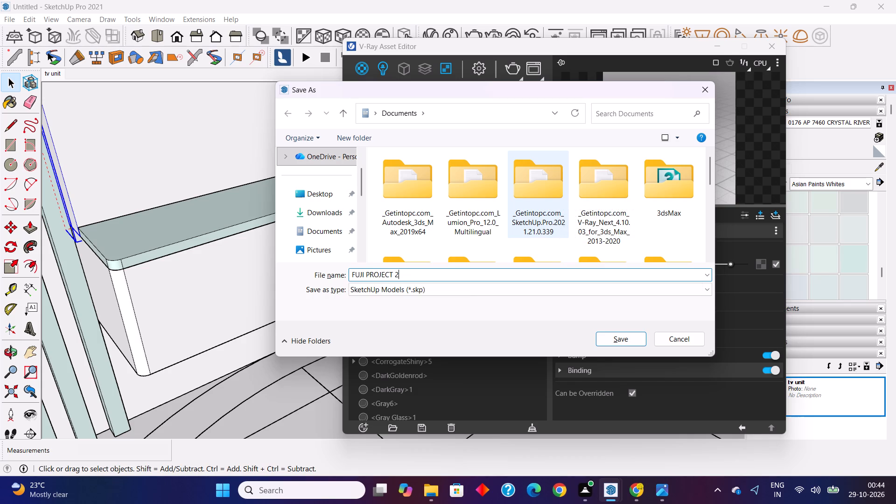
{"action": "left_click", "coordinate": [343, 186]}
{"action": "left_click", "coordinate": [392, 182]}
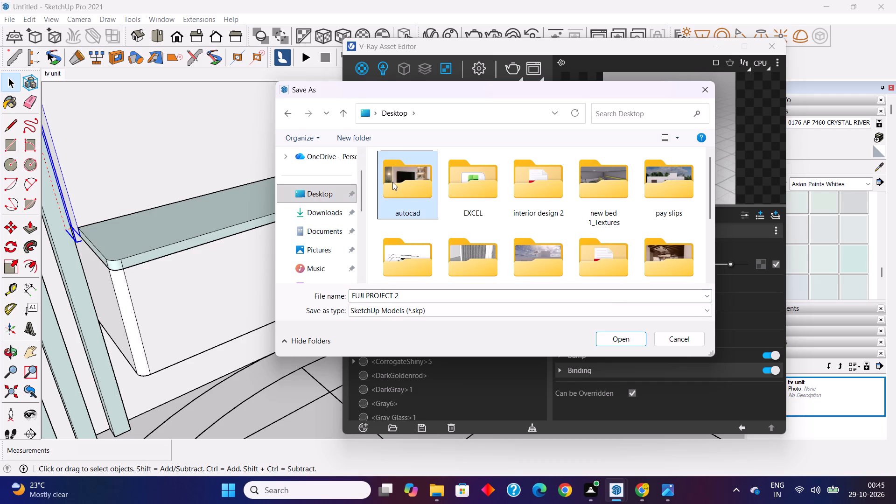
{"action": "left_click", "coordinate": [625, 338]}
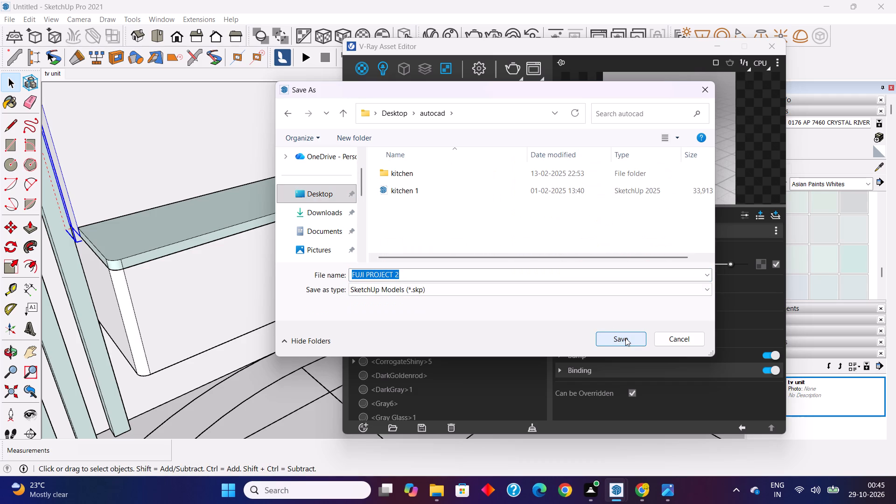
{"action": "left_click", "coordinate": [625, 338]}
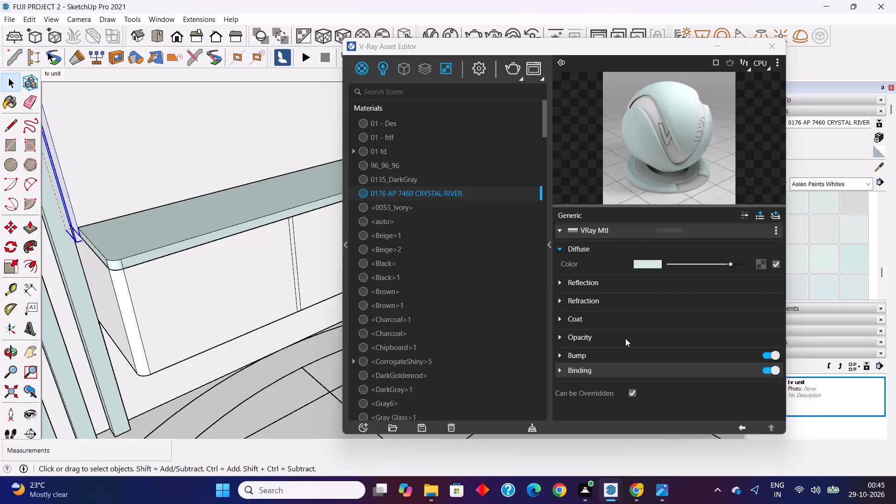
Enable Crystal River's custom reflection IOR at about 11.32, set its metalness to 0.3, and close the Asset Editor.
{"action": "left_click", "coordinate": [559, 283]}
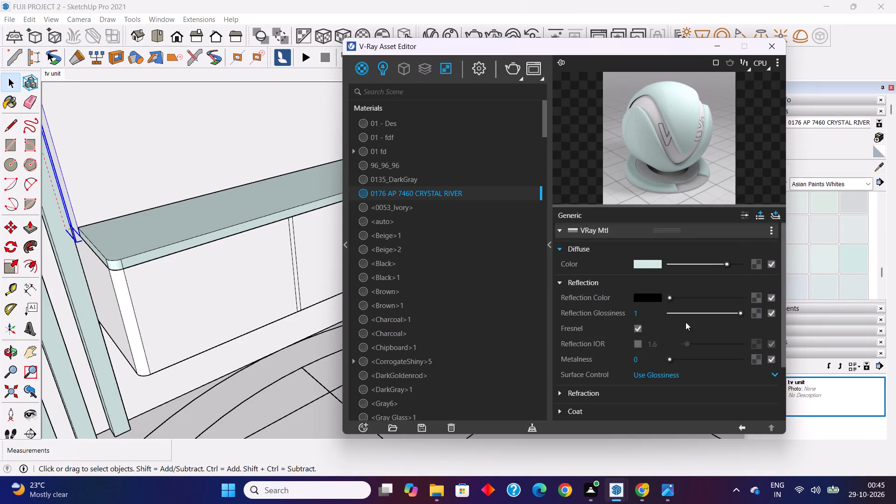
{"action": "left_click_drag", "start_coordinate": [686, 345], "coordinate": [694, 346]}
{"action": "left_click_drag", "start_coordinate": [694, 346], "coordinate": [698, 346]}
{"action": "left_click", "coordinate": [640, 346]}
{"action": "left_click_drag", "start_coordinate": [689, 345], "coordinate": [709, 349]}
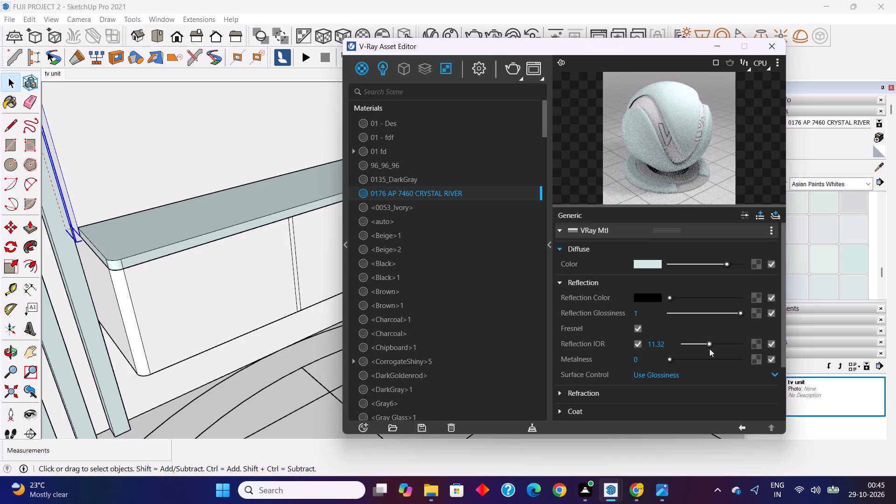
{"action": "left_click_drag", "start_coordinate": [671, 361], "coordinate": [691, 364]}
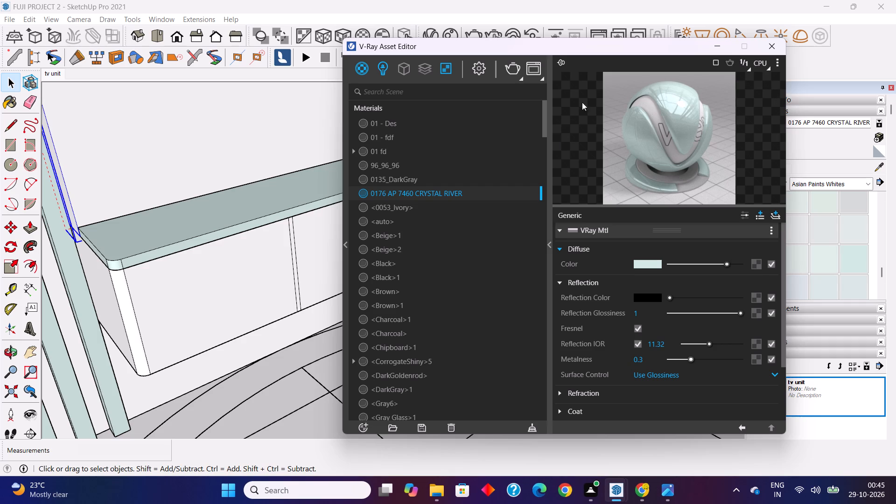
{"action": "left_click", "coordinate": [779, 48]}
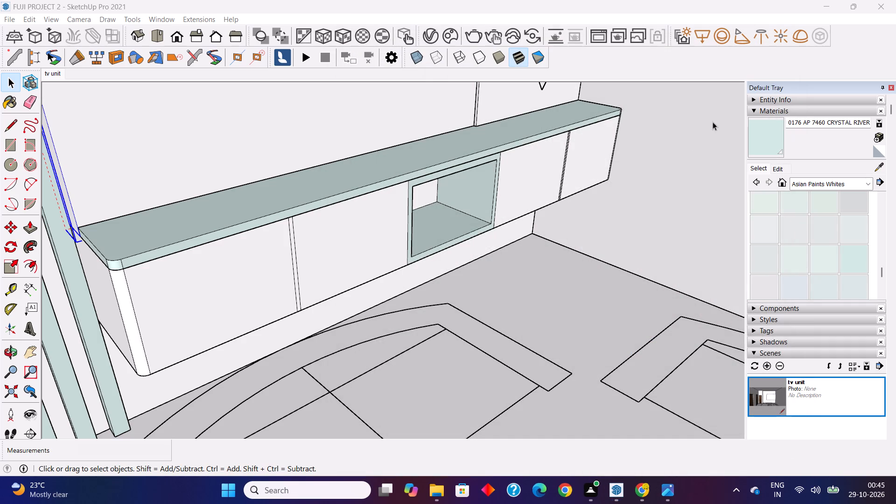
Paint the back panel behind the floating shelves with 0196 AP 8700 Divinity from Asian Paints Whites.
{"action": "scroll", "coordinate": [807, 252], "scroll_direction": "down", "scroll_amount": 2}
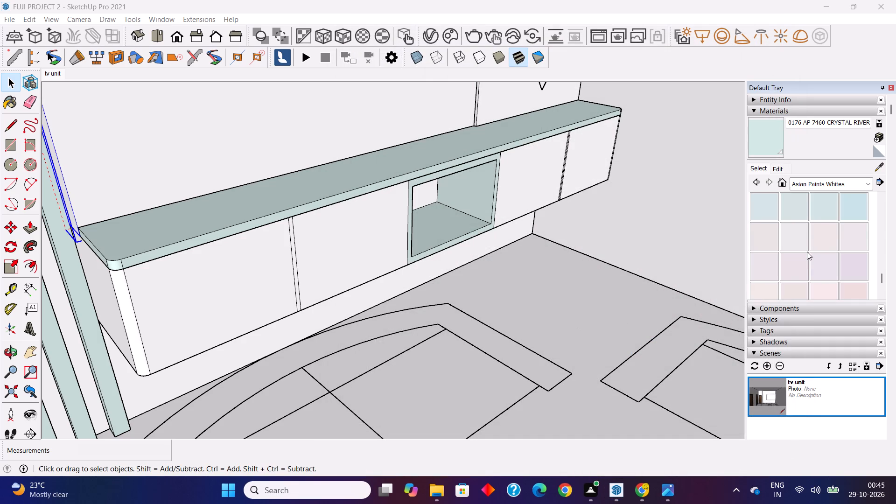
{"action": "scroll", "coordinate": [807, 252], "scroll_direction": "down", "scroll_amount": 1}
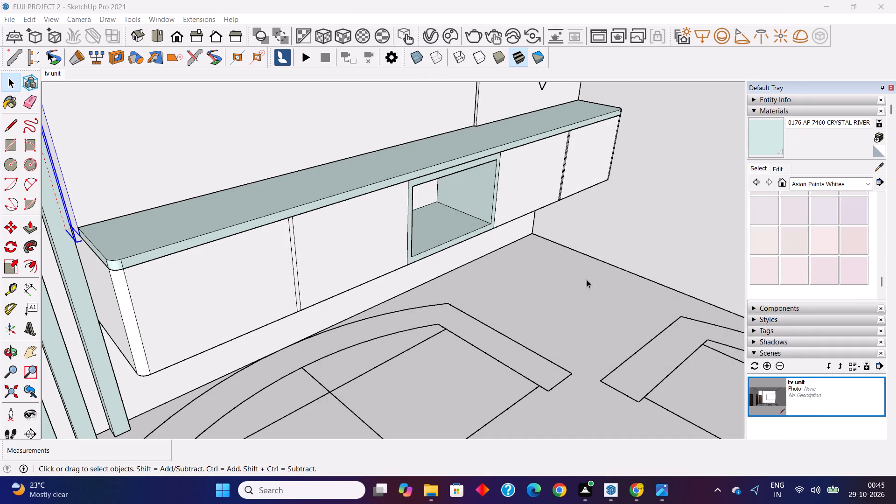
{"action": "middle_click_drag", "start_coordinate": [556, 295], "coordinate": [513, 454], "text": "shift"}
{"action": "middle_click_drag", "start_coordinate": [511, 378], "coordinate": [502, 361]}
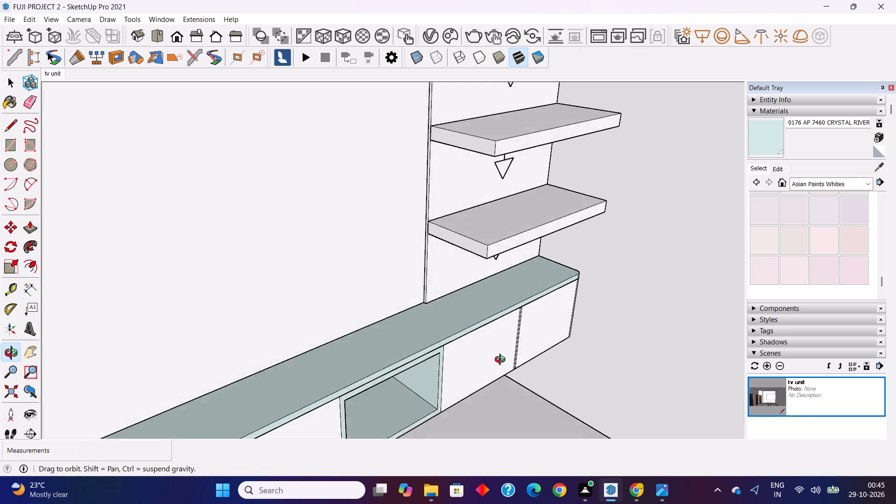
{"action": "middle_click_drag", "start_coordinate": [502, 361], "coordinate": [489, 334]}
{"action": "middle_click_drag", "start_coordinate": [489, 335], "coordinate": [498, 408], "text": "shift"}
{"action": "middle_click_drag", "start_coordinate": [475, 367], "coordinate": [461, 353]}
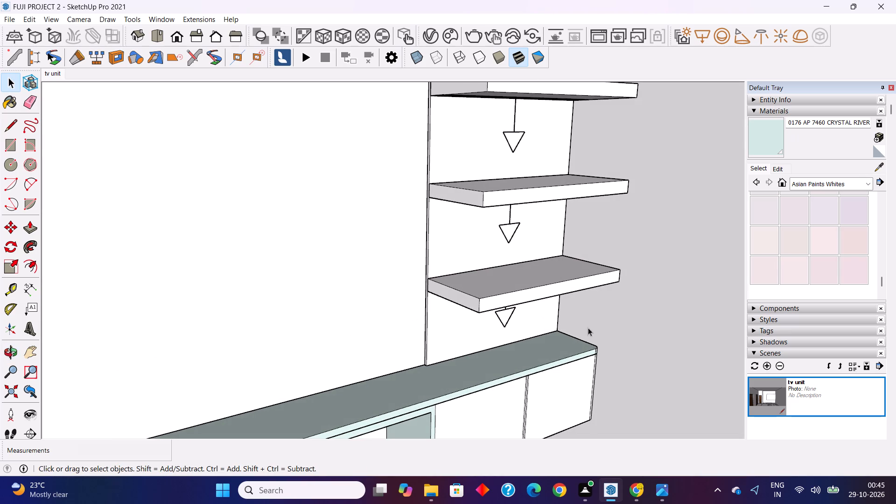
{"action": "left_click", "coordinate": [854, 236]}
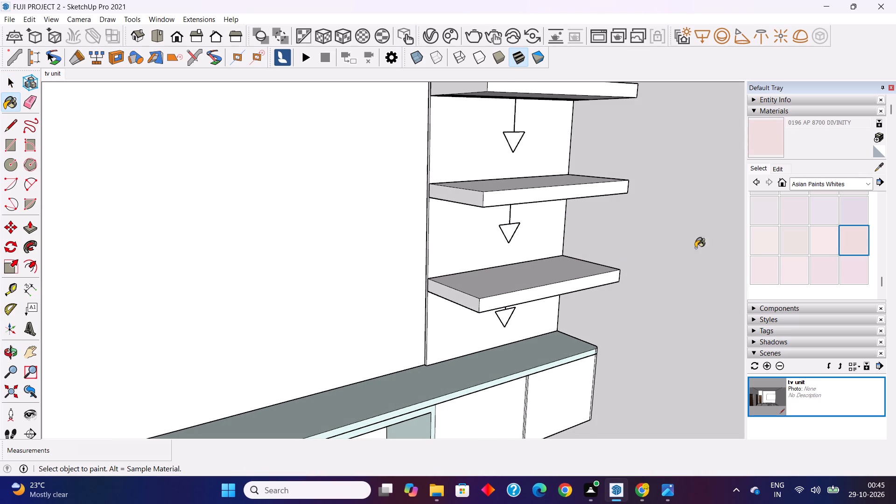
{"action": "left_click", "coordinate": [460, 254]}
Inspect the painted shelf back panel and compare it with the tv unit reference image.
{"action": "middle_click_drag", "start_coordinate": [460, 279], "coordinate": [485, 288]}
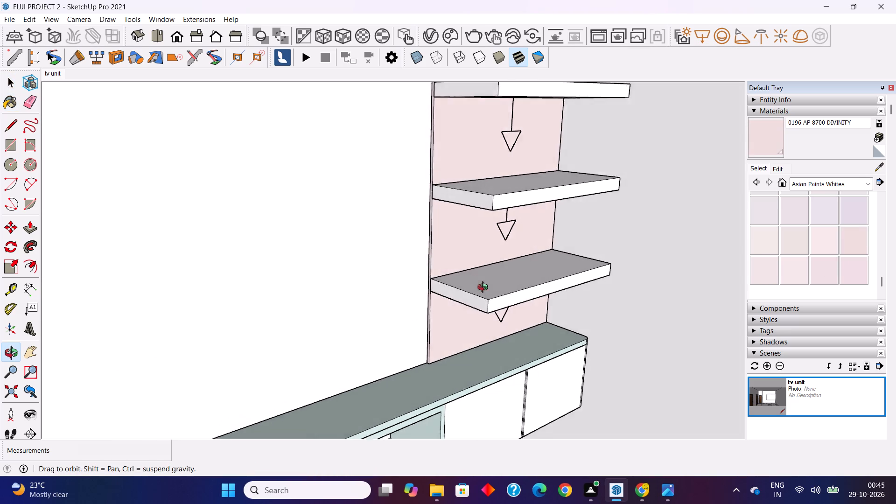
{"action": "middle_click_drag", "start_coordinate": [485, 288], "coordinate": [440, 301]}
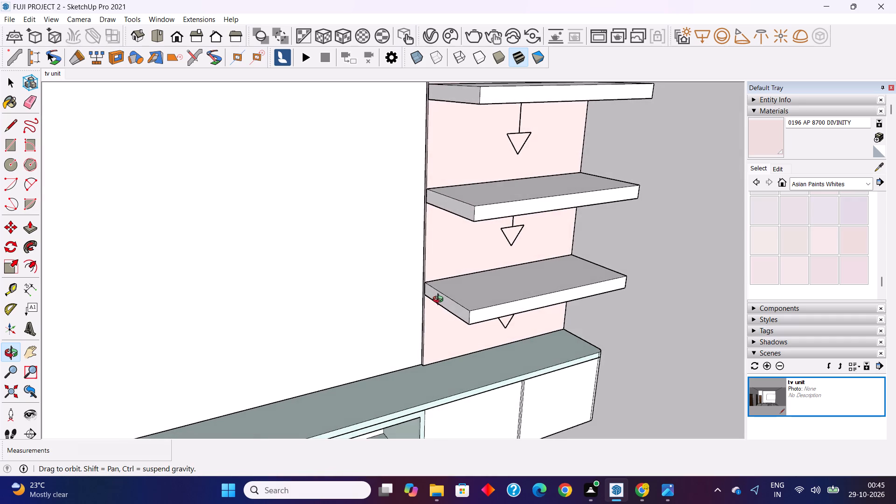
{"action": "middle_click_drag", "start_coordinate": [440, 301], "coordinate": [448, 271]}
{"action": "scroll", "coordinate": [459, 281], "scroll_direction": "down", "scroll_amount": 3}
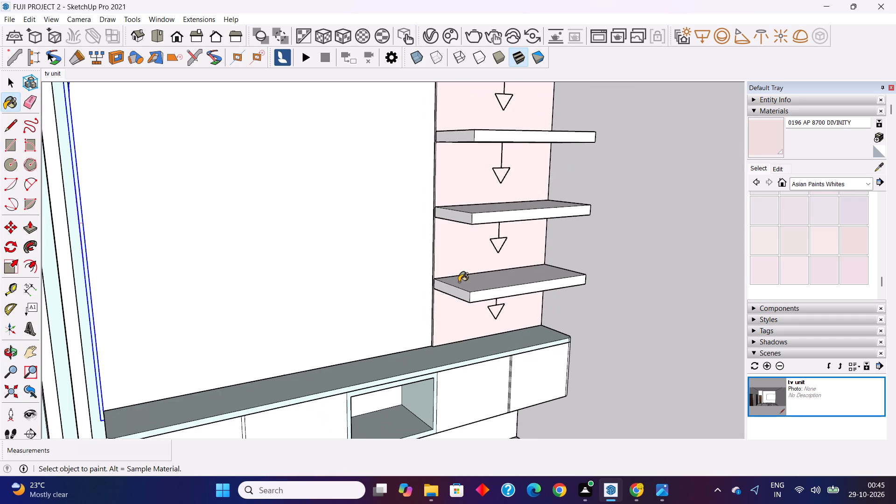
{"action": "left_click", "coordinate": [664, 490]}
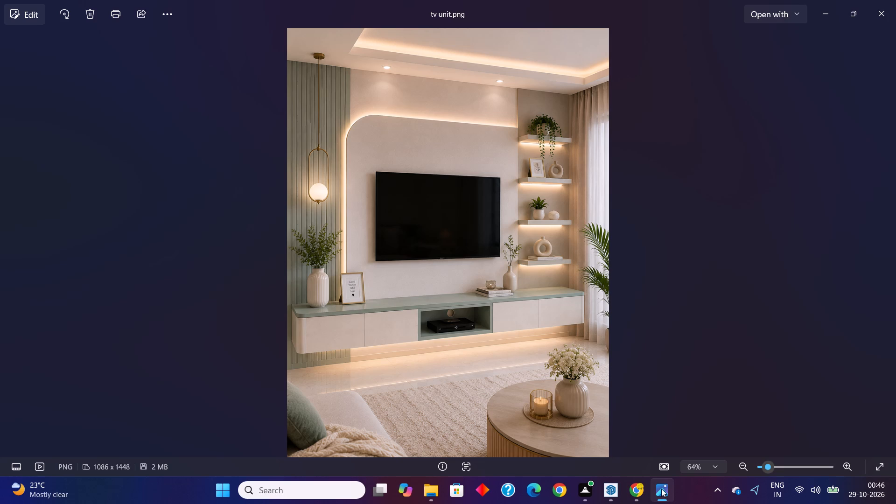
{"action": "left_click", "coordinate": [608, 492]}
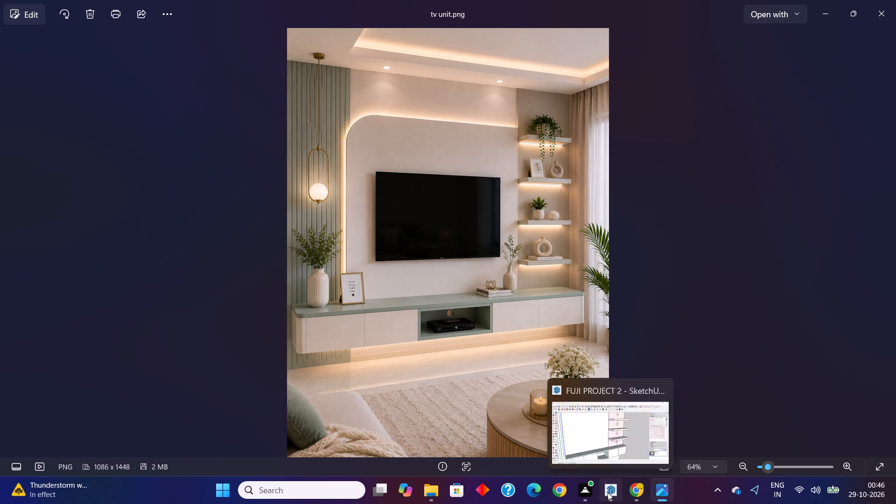
{"action": "scroll", "coordinate": [482, 364], "scroll_direction": "down", "scroll_amount": 1}
{"action": "key", "text": "space"}
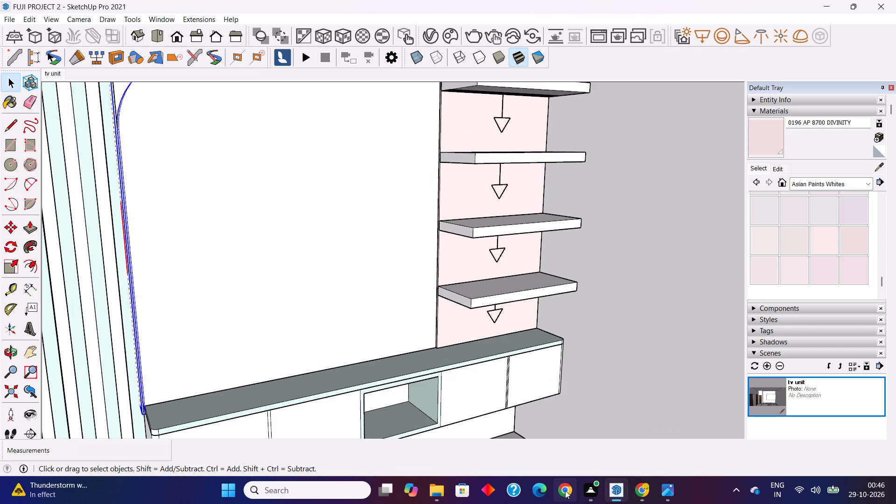
Look through the Downloads folder in File Explorer for an existing TV model for the wall.
{"action": "left_click", "coordinate": [435, 493]}
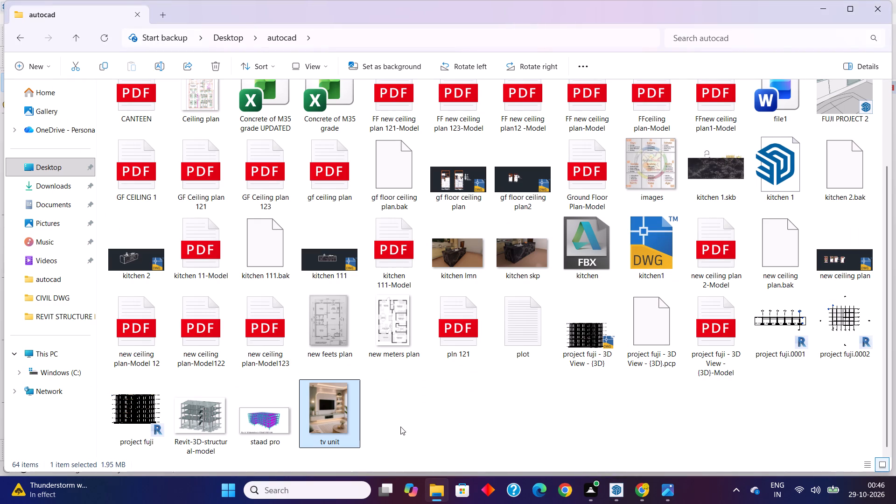
{"action": "double_click", "coordinate": [60, 190]}
{"action": "scroll", "coordinate": [409, 343], "scroll_direction": "down", "scroll_amount": 4}
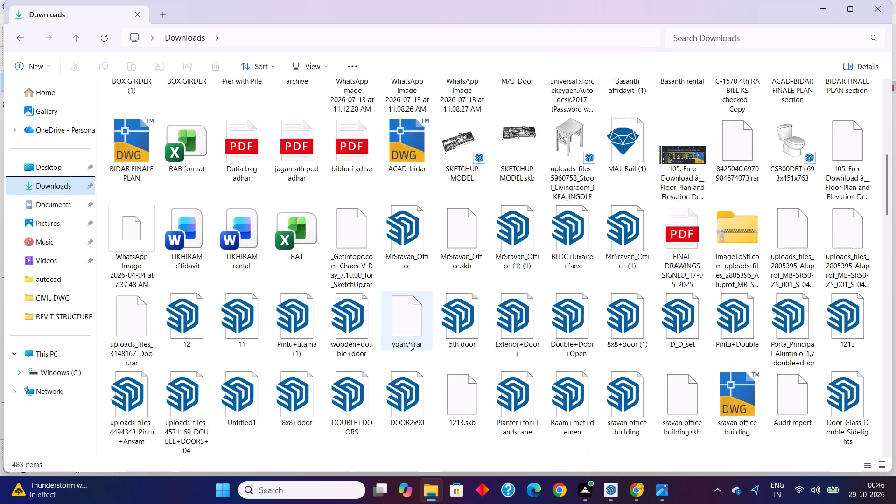
{"action": "scroll", "coordinate": [409, 343], "scroll_direction": "down", "scroll_amount": 17}
{"action": "scroll", "coordinate": [389, 339], "scroll_direction": "up", "scroll_amount": 1}
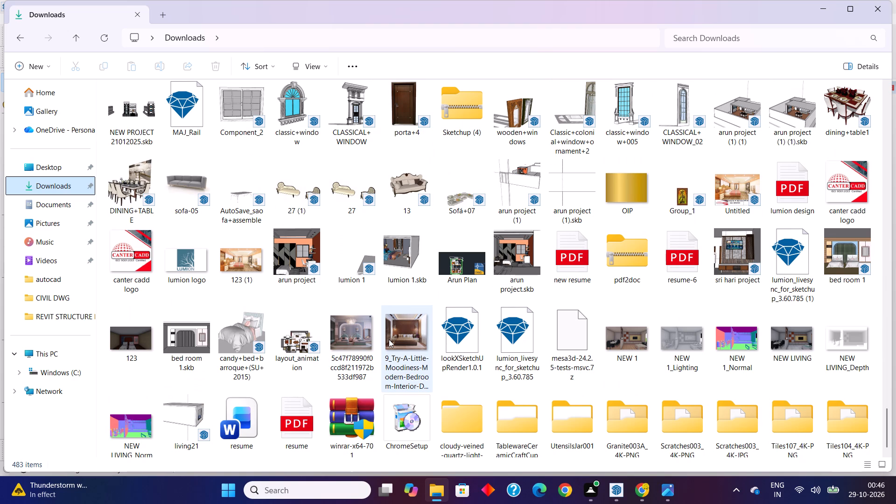
{"action": "scroll", "coordinate": [389, 339], "scroll_direction": "up", "scroll_amount": 1}
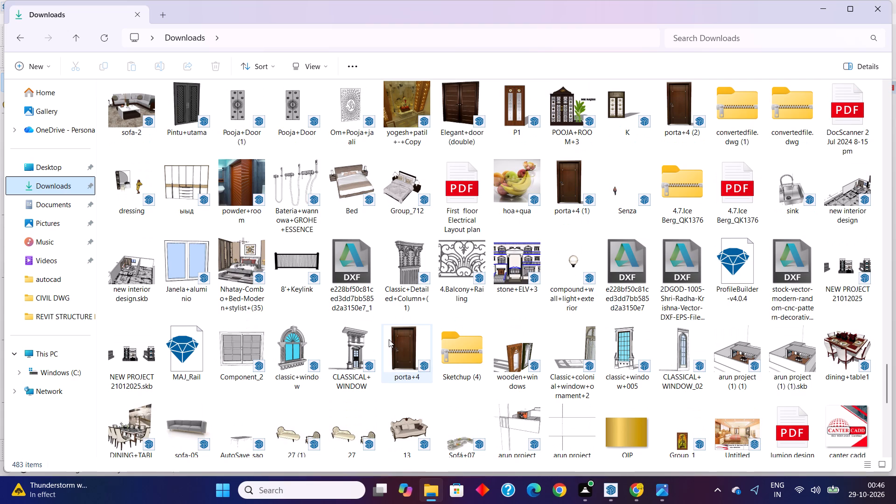
{"action": "scroll", "coordinate": [389, 339], "scroll_direction": "up", "scroll_amount": 1}
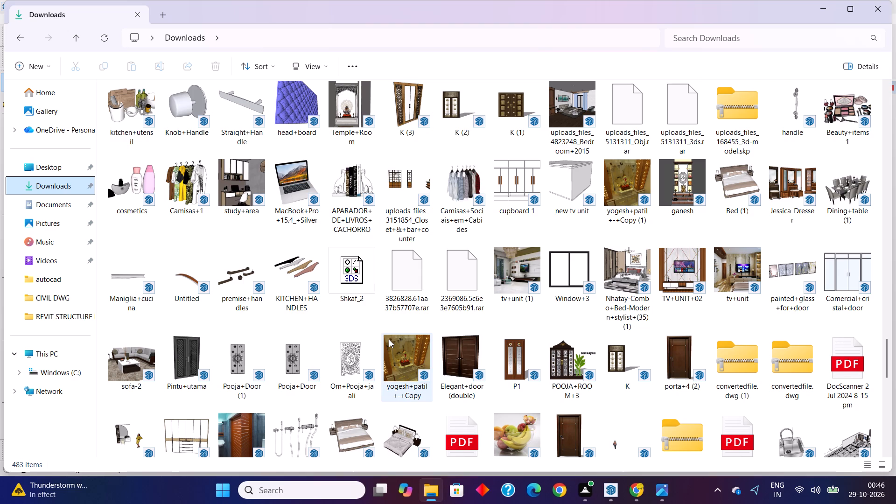
{"action": "scroll", "coordinate": [389, 339], "scroll_direction": "up", "scroll_amount": 1}
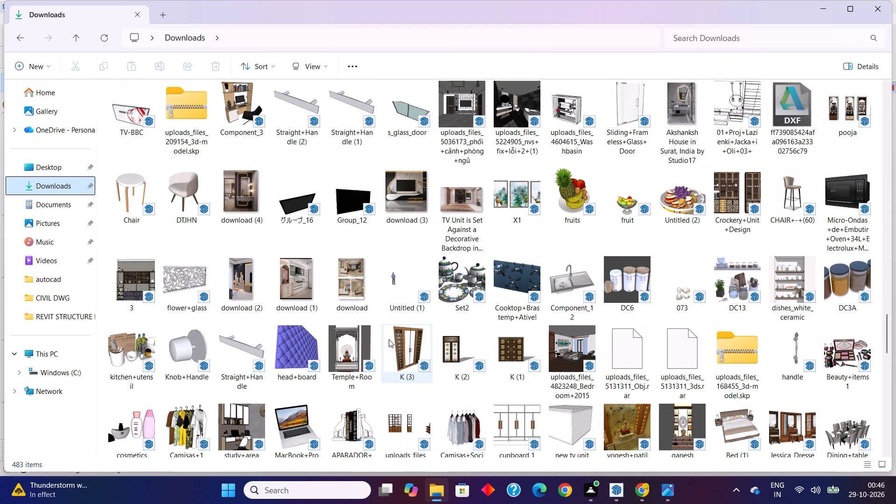
{"action": "scroll", "coordinate": [389, 339], "scroll_direction": "up", "scroll_amount": 1}
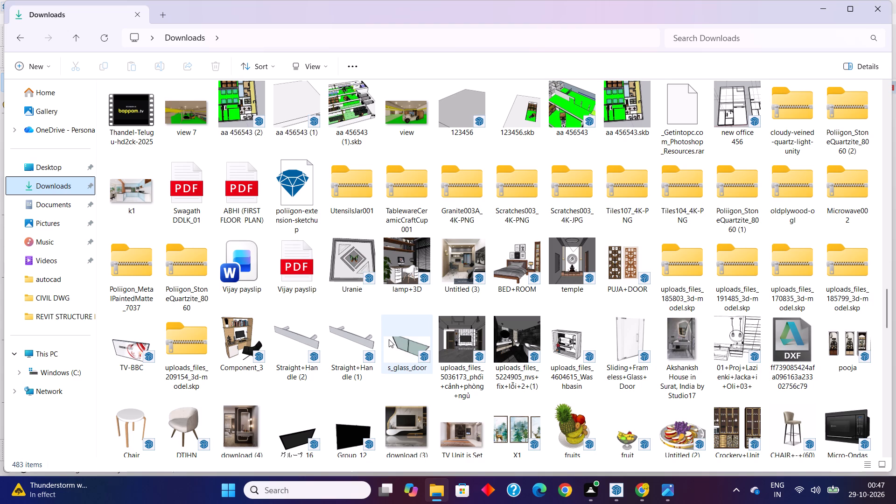
{"action": "scroll", "coordinate": [389, 339], "scroll_direction": "up", "scroll_amount": 1}
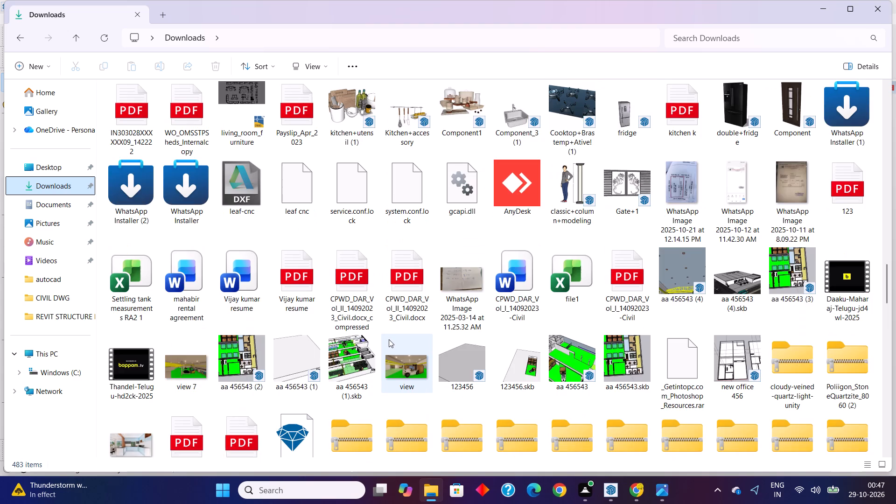
{"action": "scroll", "coordinate": [389, 339], "scroll_direction": "up", "scroll_amount": 1}
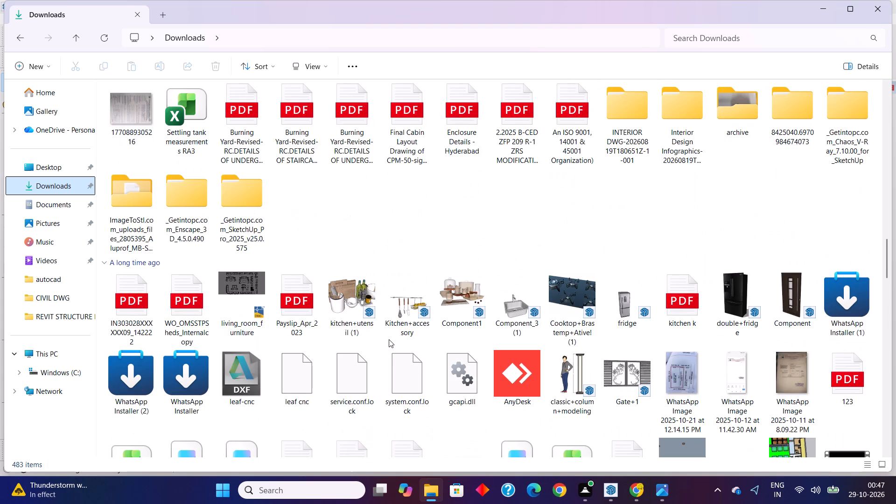
{"action": "scroll", "coordinate": [389, 339], "scroll_direction": "up", "scroll_amount": 2}
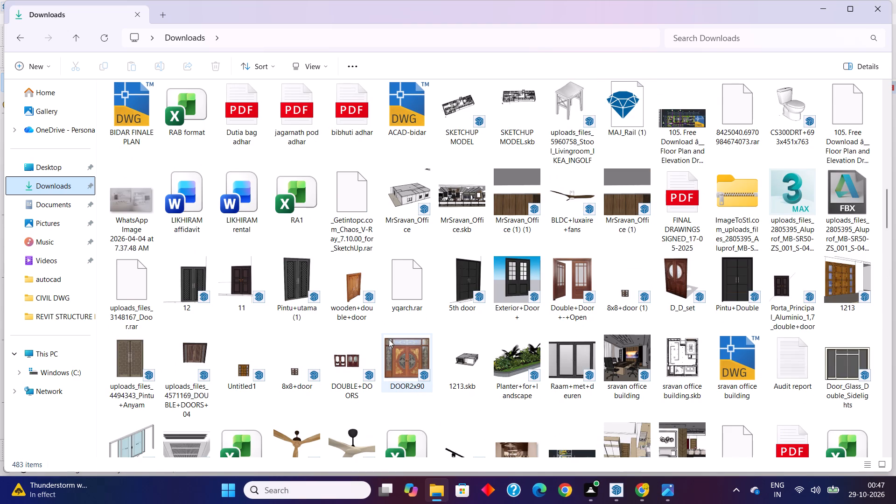
{"action": "scroll", "coordinate": [389, 339], "scroll_direction": "up", "scroll_amount": 3}
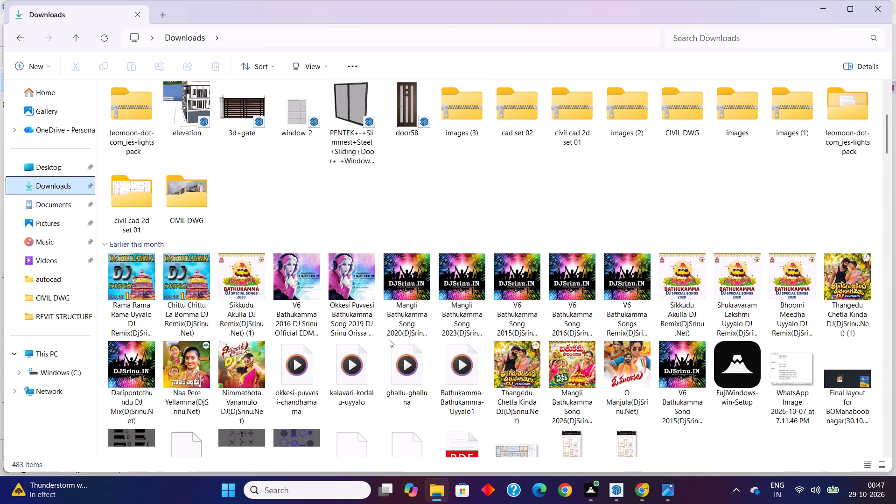
In Chrome, search CGTrader for tv 3D models, limited to free ones in the Sketchup (.skp) format.
{"action": "left_click", "coordinate": [640, 489]}
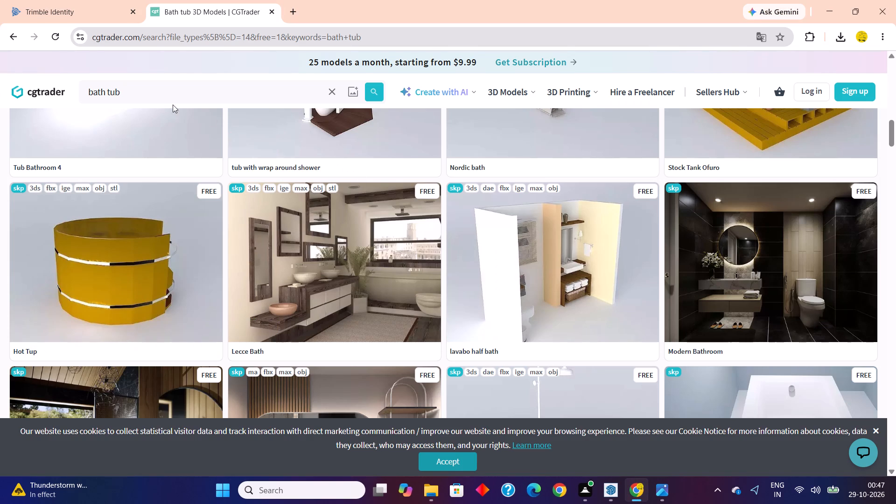
{"action": "left_click_drag", "start_coordinate": [135, 93], "coordinate": [20, 89]}
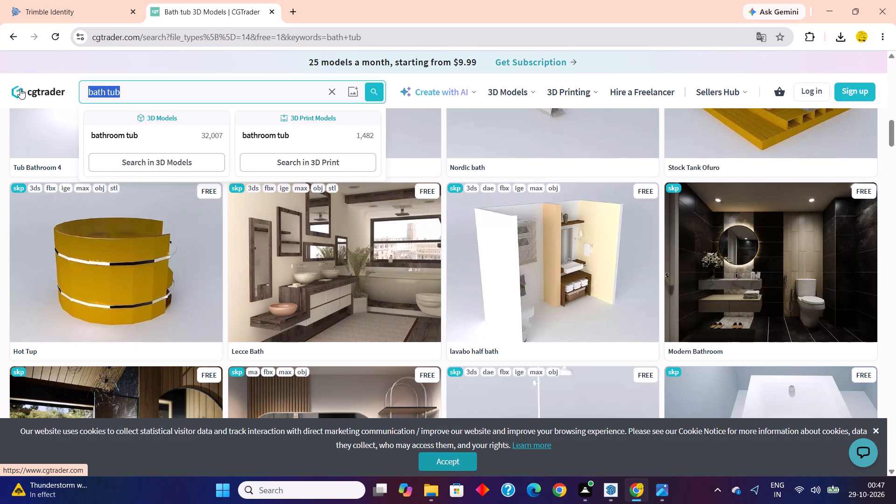
{"action": "type", "text": "TV"}
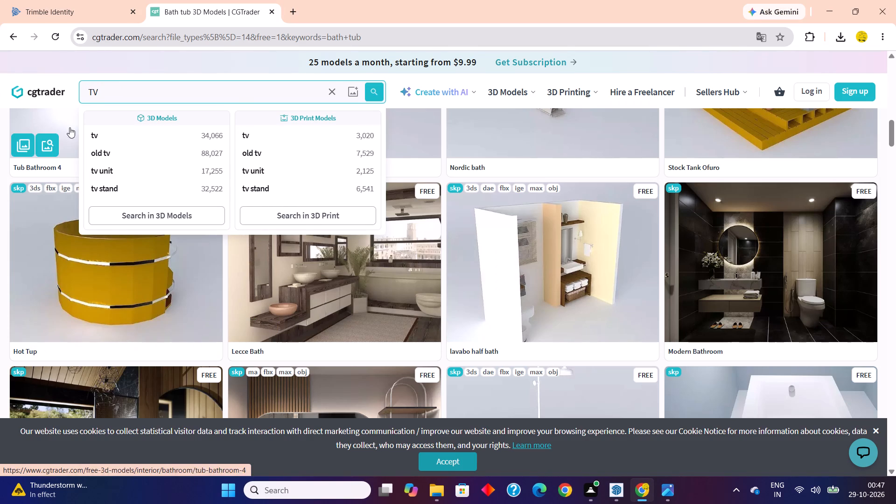
{"action": "left_click", "coordinate": [106, 141]}
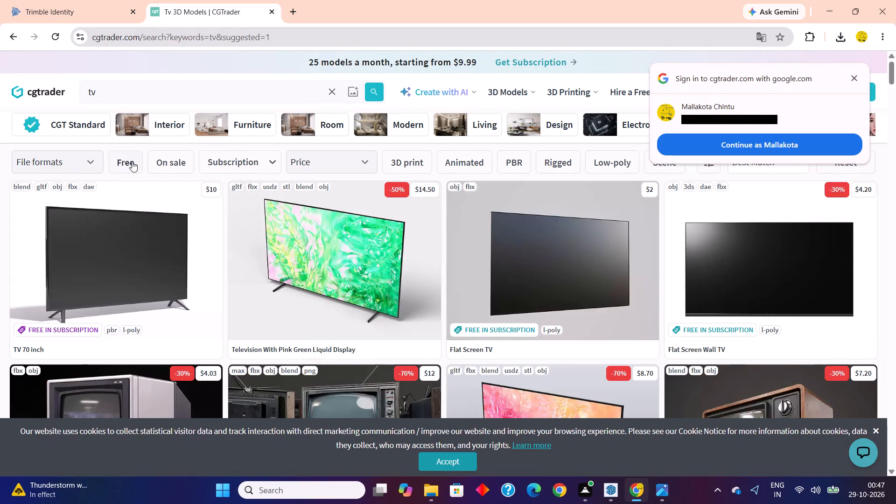
{"action": "left_click", "coordinate": [132, 161]}
{"action": "left_click", "coordinate": [94, 161]}
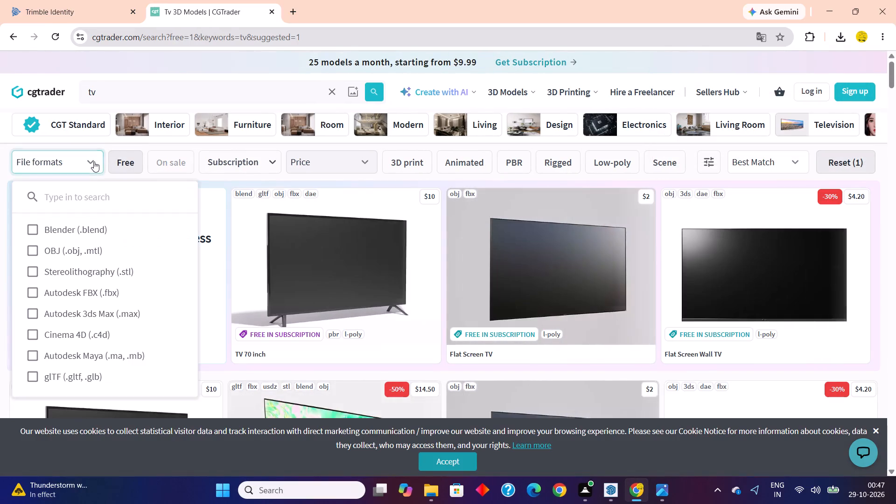
{"action": "key", "text": "z"}
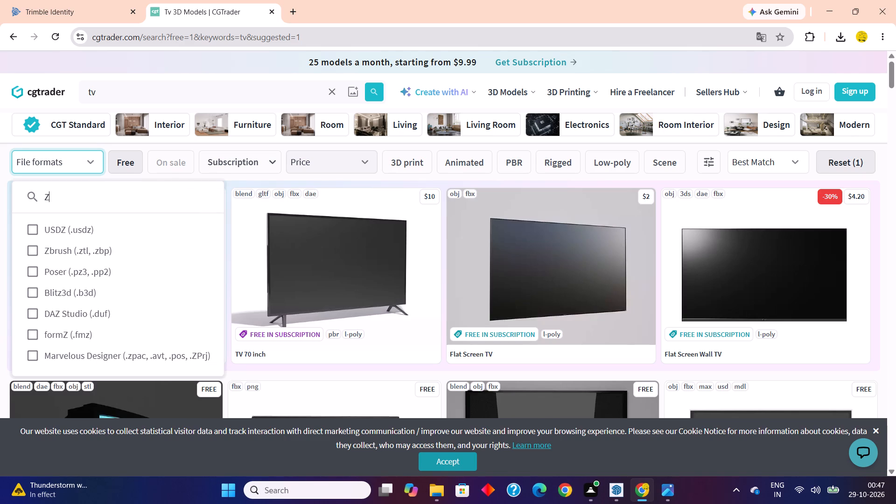
{"action": "key", "text": "BackSpace"}
{"action": "key", "text": "s"}
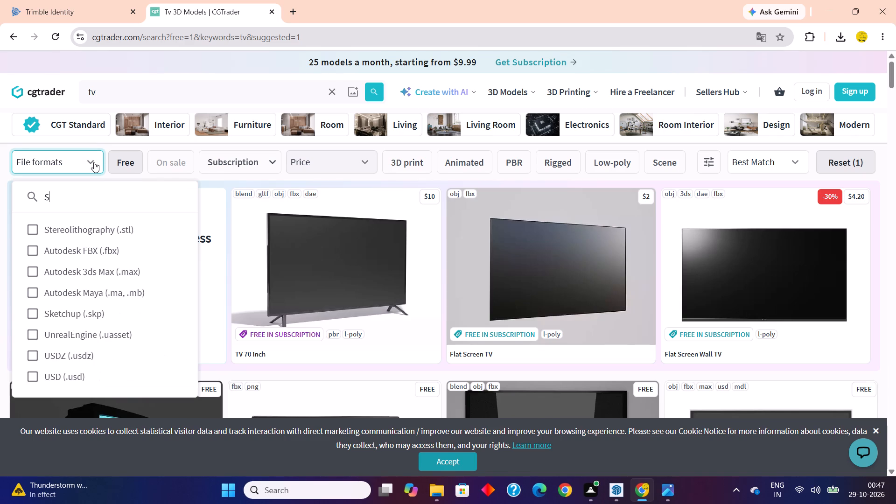
{"action": "type", "text": "KP"}
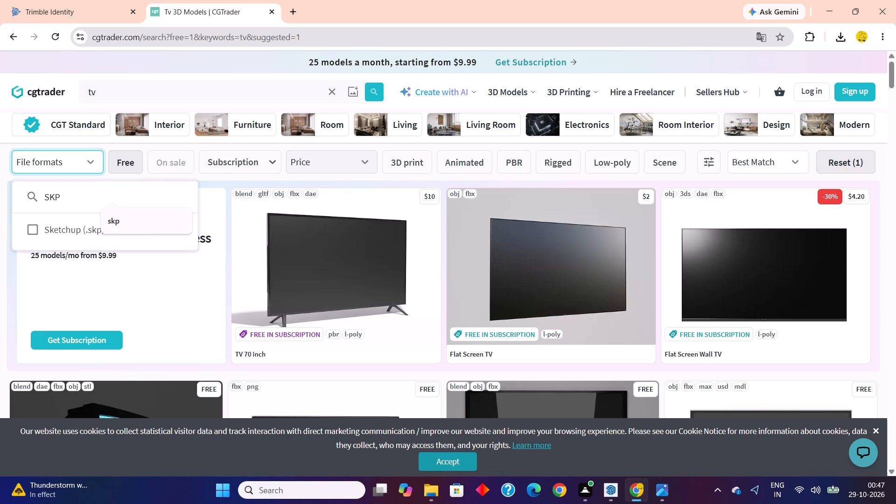
{"action": "left_click", "coordinate": [36, 232]}
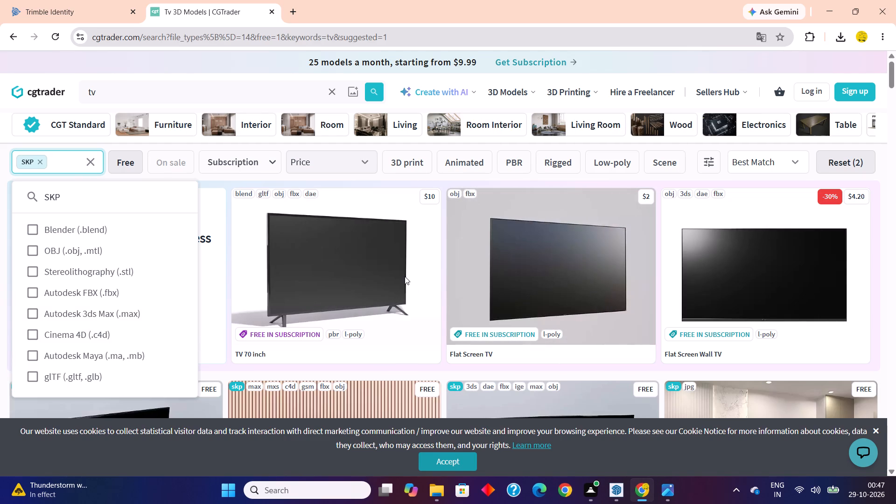
{"action": "left_click", "coordinate": [129, 161]}
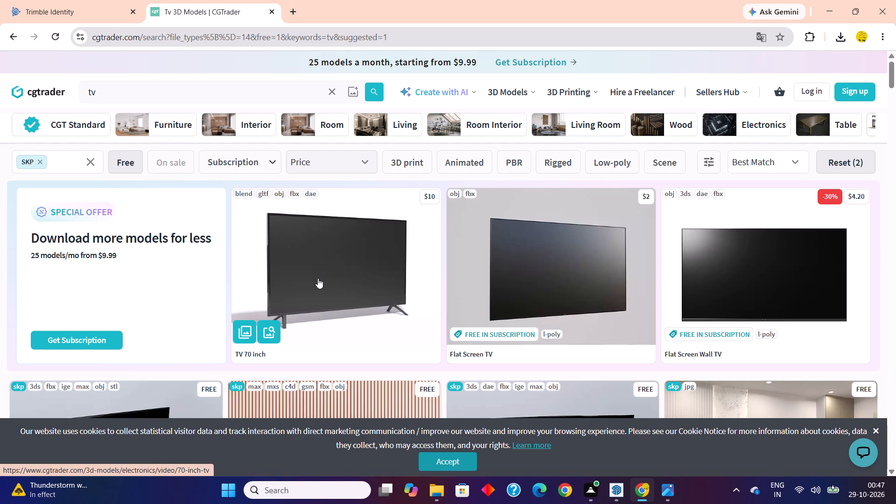
Browse the filtered TV models and open the page of the free TV Furniture model with slatted panel.
{"action": "scroll", "coordinate": [328, 278], "scroll_direction": "down", "scroll_amount": 2}
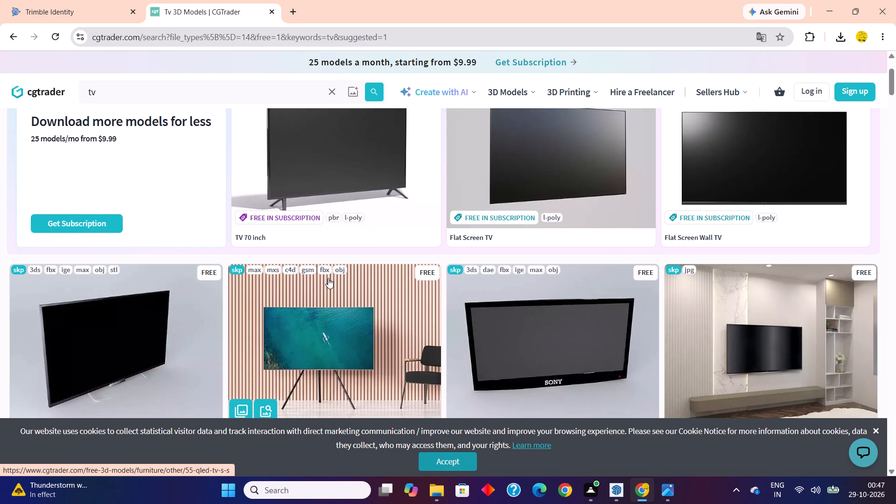
{"action": "scroll", "coordinate": [328, 278], "scroll_direction": "down", "scroll_amount": 2}
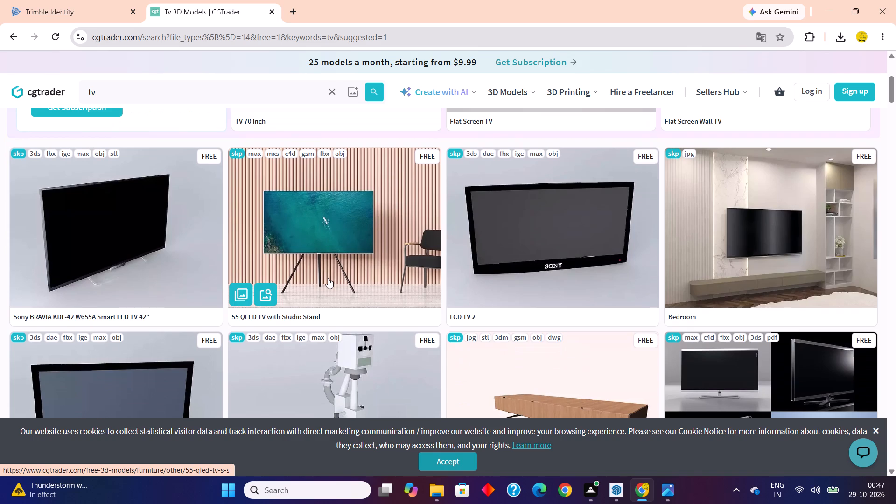
{"action": "scroll", "coordinate": [328, 278], "scroll_direction": "down", "scroll_amount": 2}
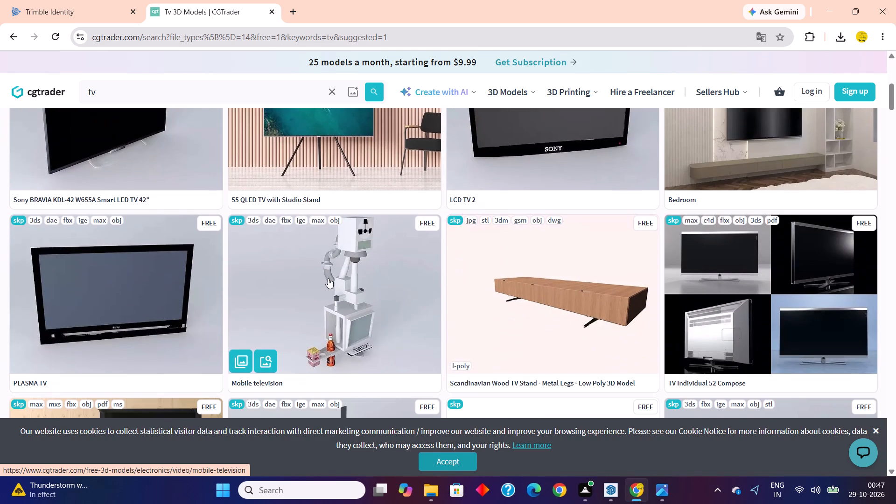
{"action": "scroll", "coordinate": [328, 278], "scroll_direction": "down", "scroll_amount": 1}
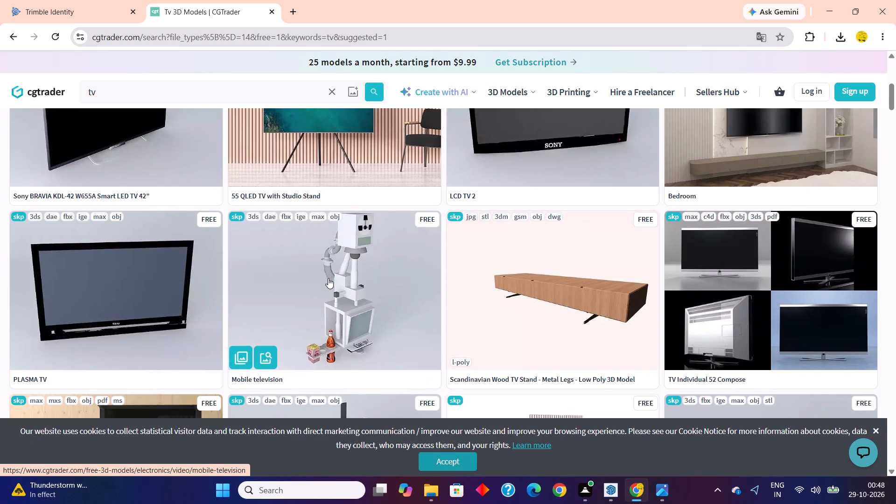
{"action": "scroll", "coordinate": [328, 278], "scroll_direction": "down", "scroll_amount": 3}
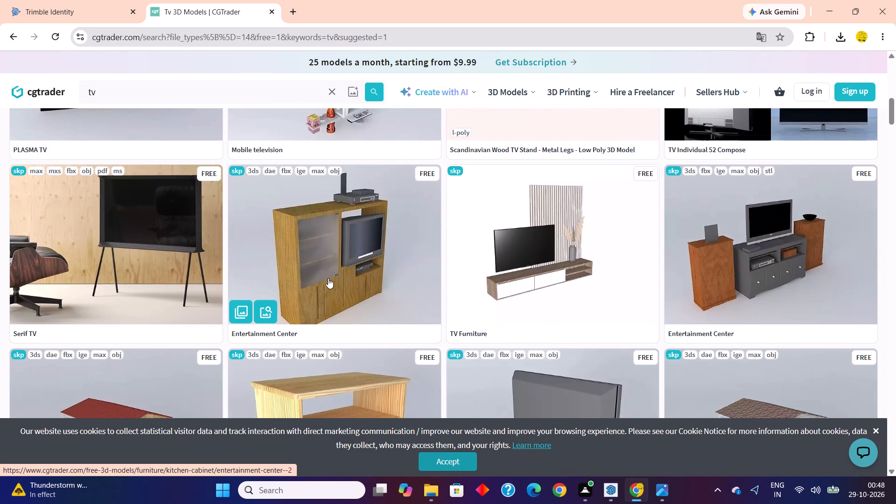
{"action": "scroll", "coordinate": [328, 278], "scroll_direction": "down", "scroll_amount": 2}
{"action": "scroll", "coordinate": [328, 278], "scroll_direction": "up", "scroll_amount": 2}
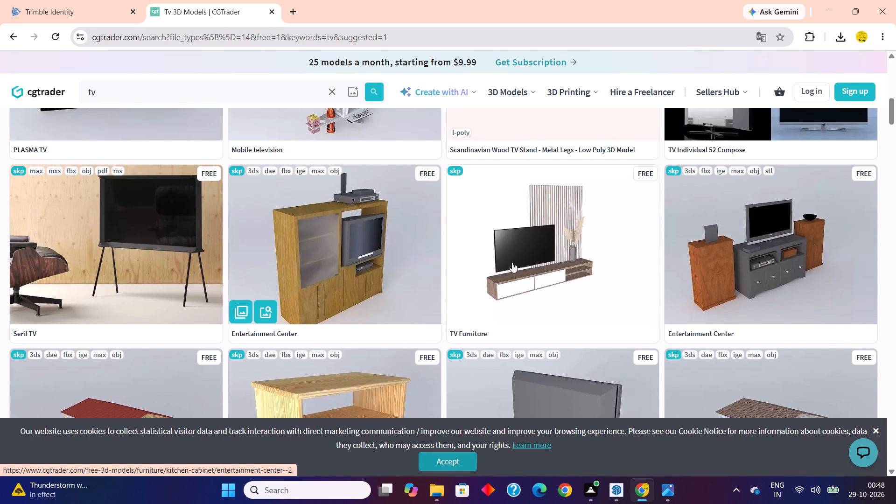
{"action": "left_click", "coordinate": [551, 253]}
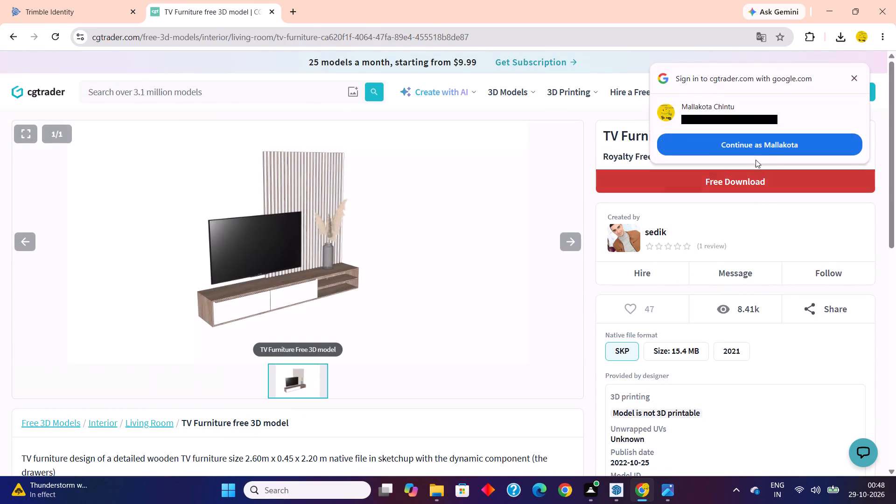
Sign in to CGTrader with the Google account.
{"action": "left_click", "coordinate": [759, 145]}
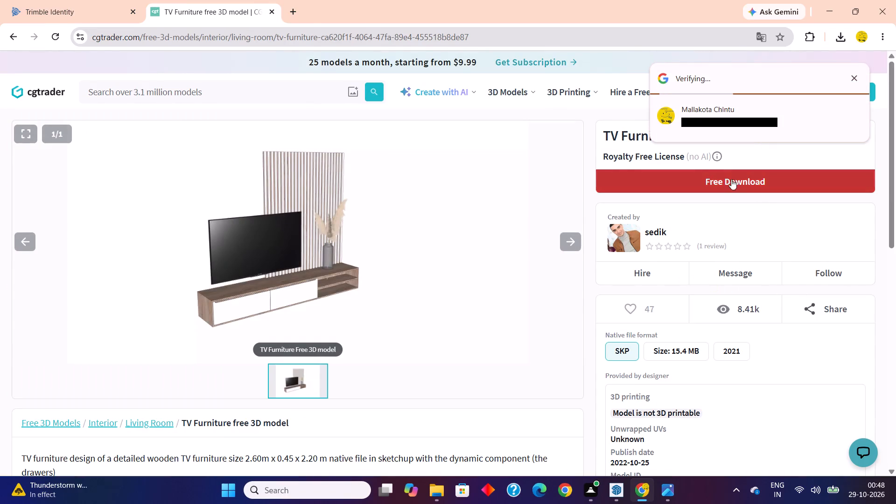
{"action": "left_click", "coordinate": [729, 182]}
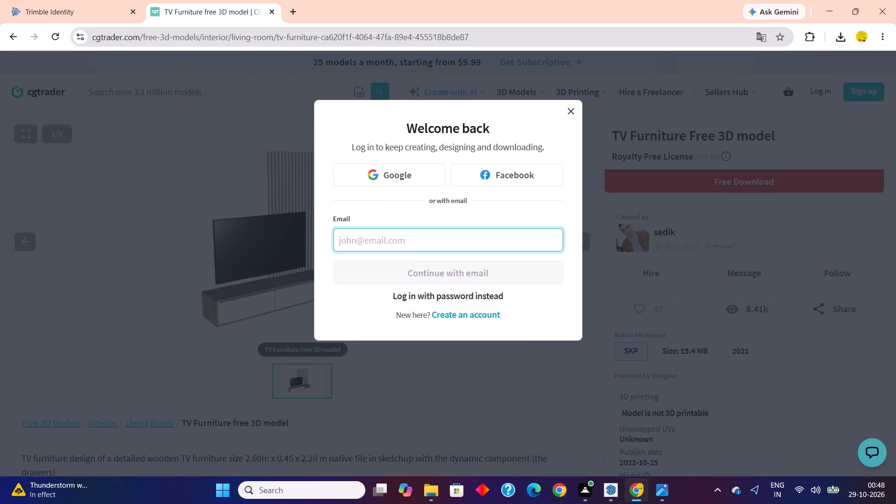
{"action": "left_click", "coordinate": [571, 114]}
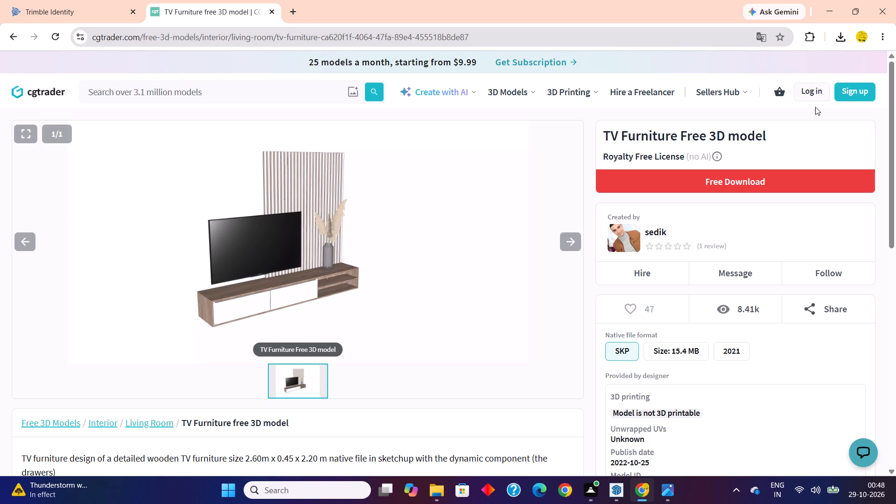
{"action": "left_click", "coordinate": [849, 91]}
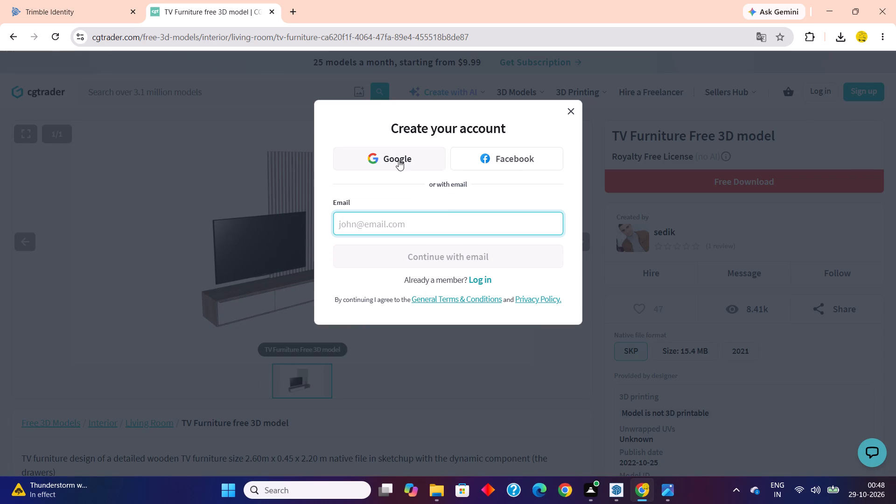
{"action": "left_click", "coordinate": [399, 160]}
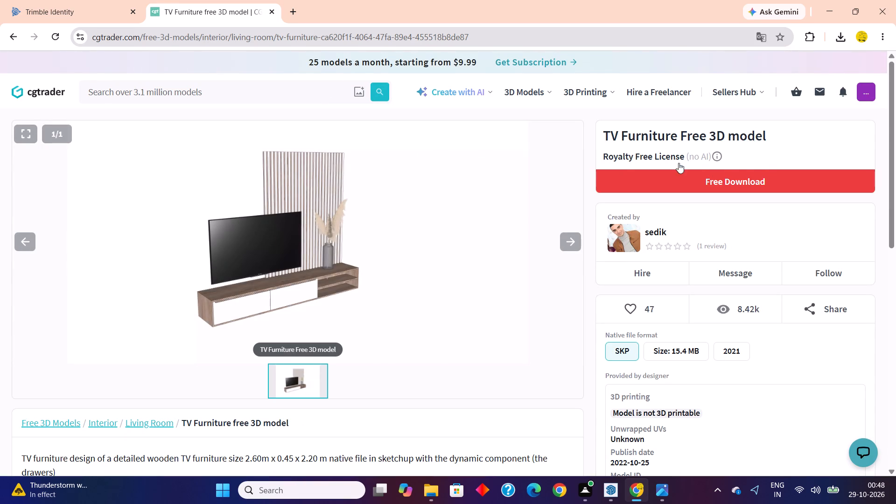
Download the free TV Furniture.skp file from CGTrader.
{"action": "left_click", "coordinate": [750, 188]}
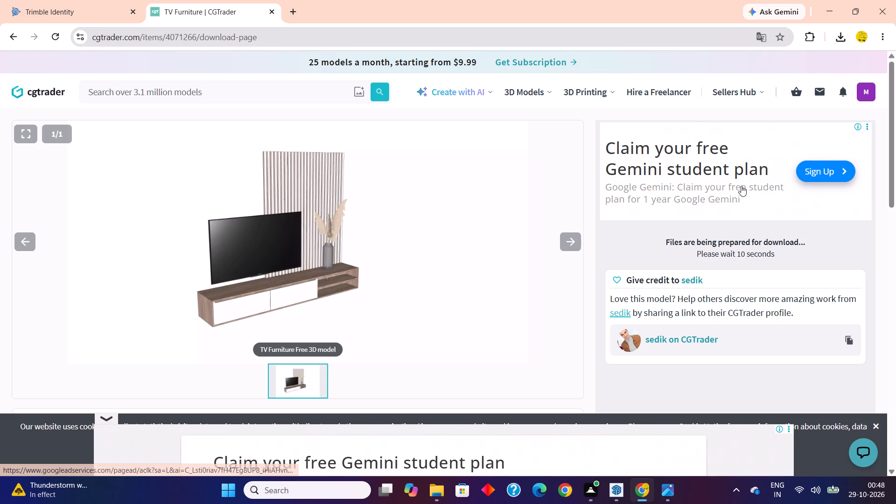
{"action": "scroll", "coordinate": [745, 279], "scroll_direction": "up", "scroll_amount": 2}
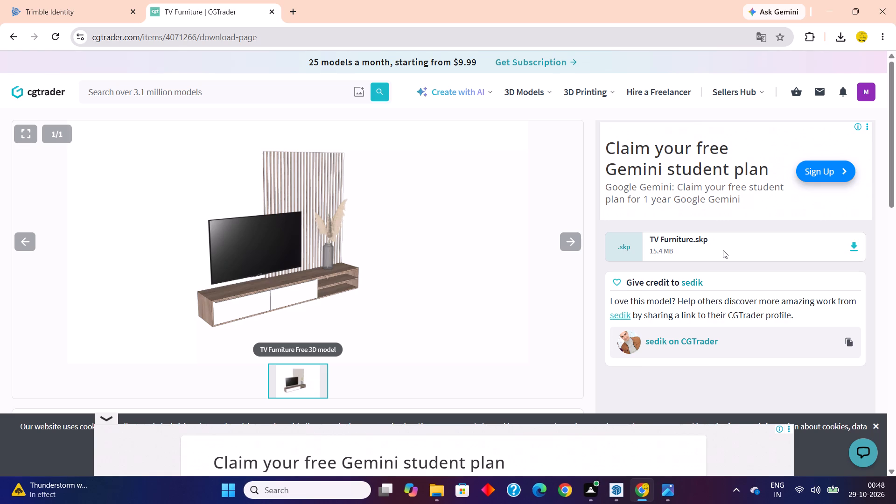
{"action": "left_click", "coordinate": [850, 245]}
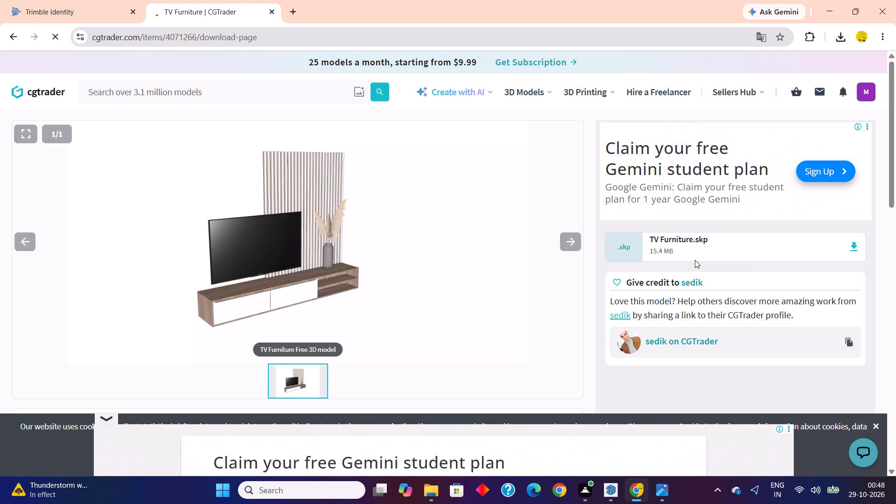
Bring the downloaded TV+Furniture.skp from Chrome's recent downloads into the FUJI PROJECT 2 model in SketchUp.
{"action": "left_click", "coordinate": [844, 35]}
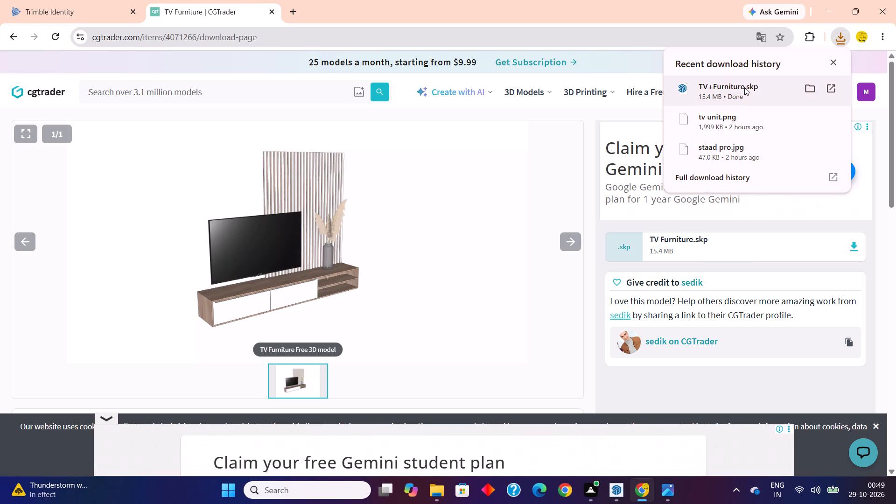
{"action": "left_click_drag", "start_coordinate": [744, 87], "coordinate": [616, 491]}
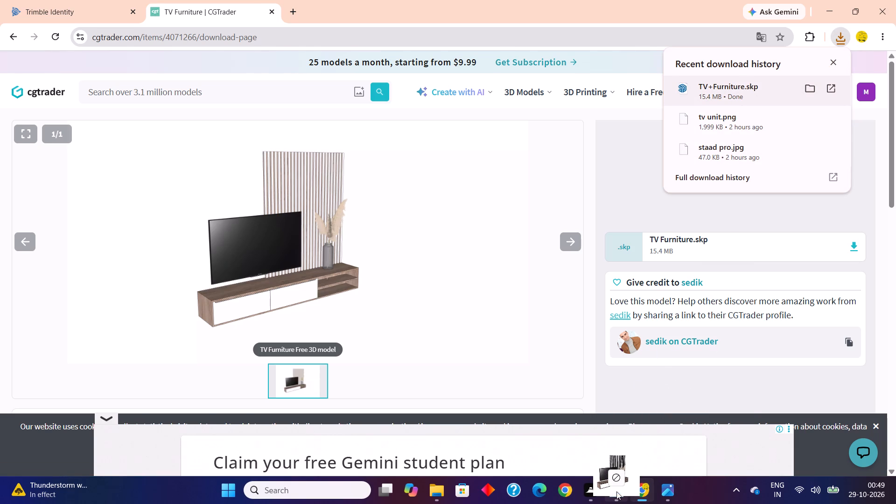
{"action": "left_click_drag", "start_coordinate": [616, 491], "coordinate": [543, 408]}
{"action": "scroll", "coordinate": [543, 347], "scroll_direction": "down", "scroll_amount": 3}
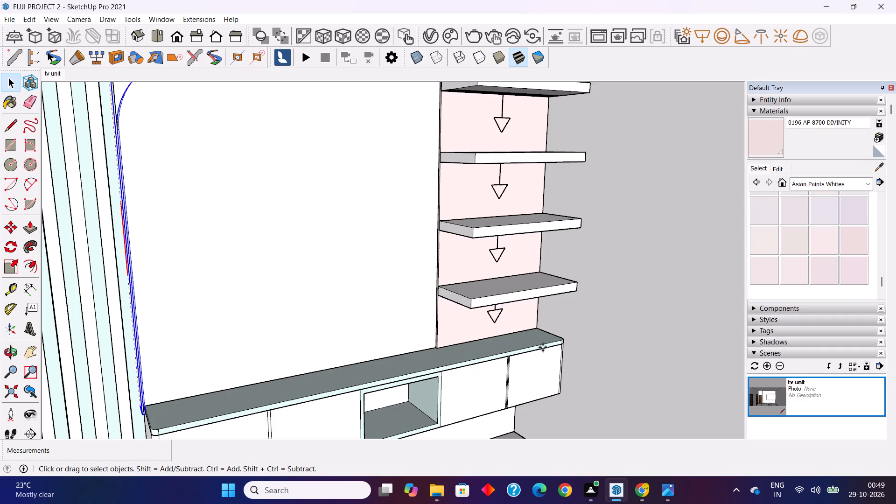
{"action": "scroll", "coordinate": [543, 347], "scroll_direction": "down", "scroll_amount": 2}
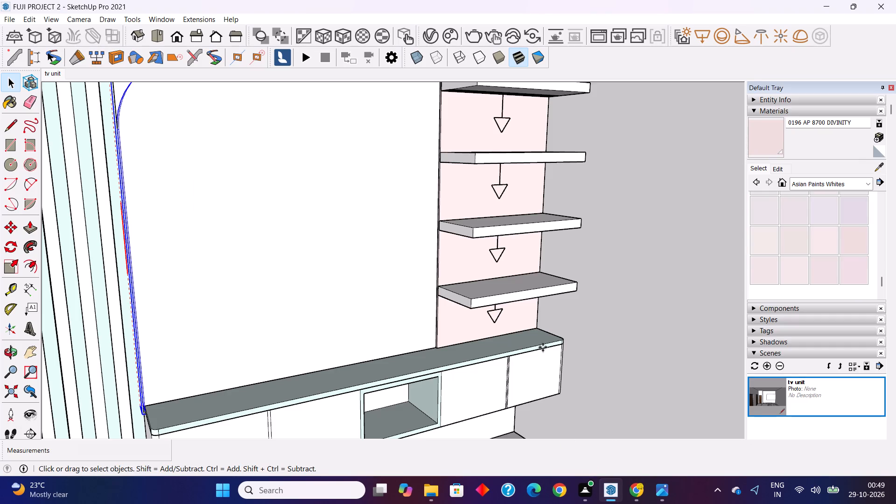
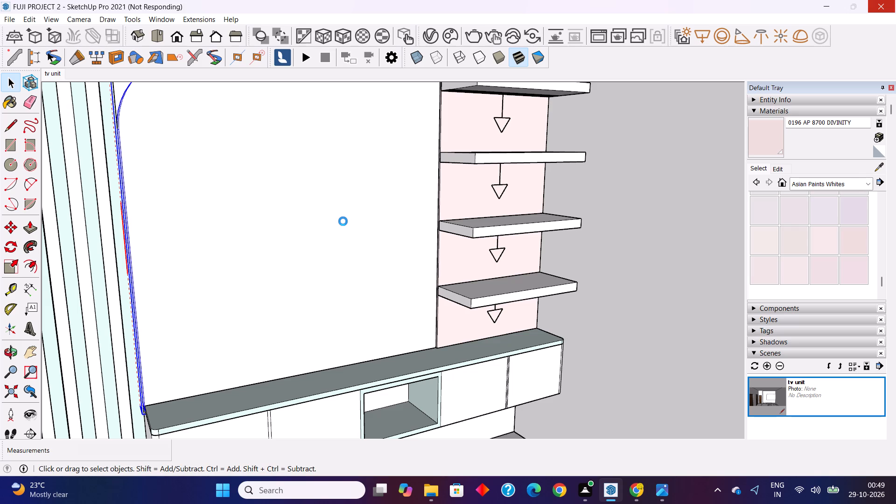
Move the imported TV furniture component out of the building and place it on the open ground beside it.
{"action": "scroll", "coordinate": [344, 233], "scroll_direction": "down", "scroll_amount": 3}
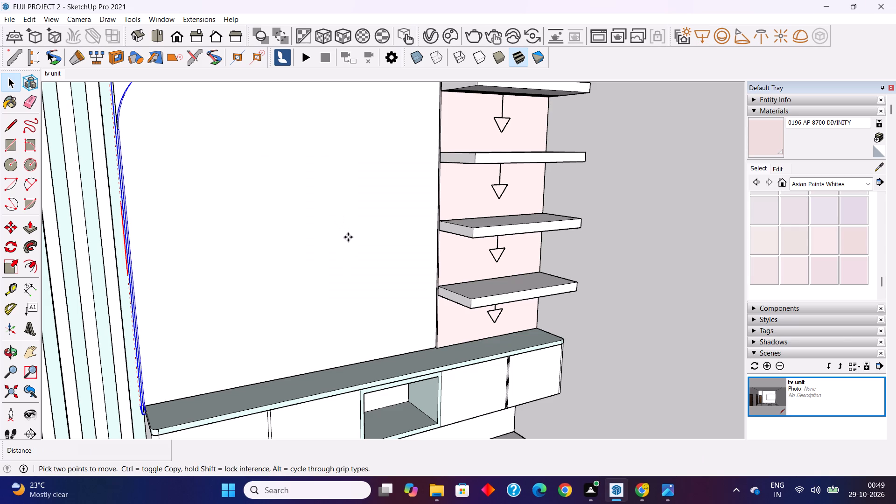
{"action": "scroll", "coordinate": [348, 237], "scroll_direction": "down", "scroll_amount": 2}
{"action": "middle_click_drag", "start_coordinate": [348, 237], "coordinate": [401, 350]}
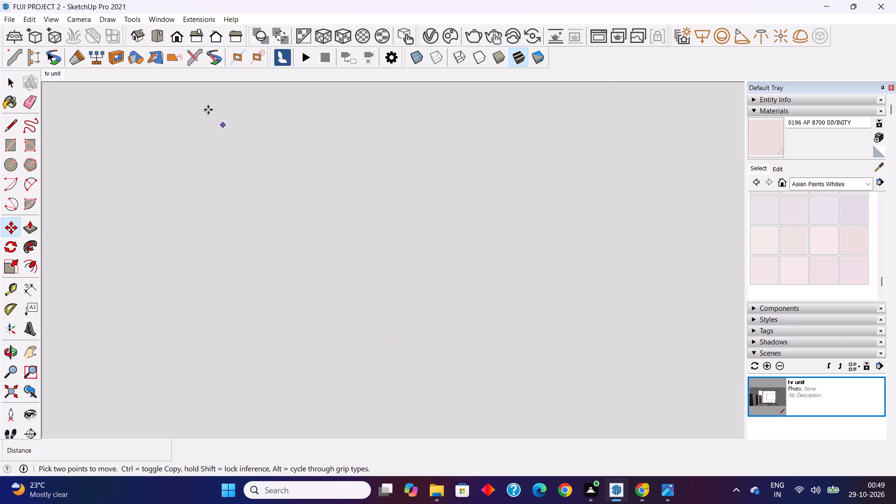
{"action": "left_click", "coordinate": [139, 35]}
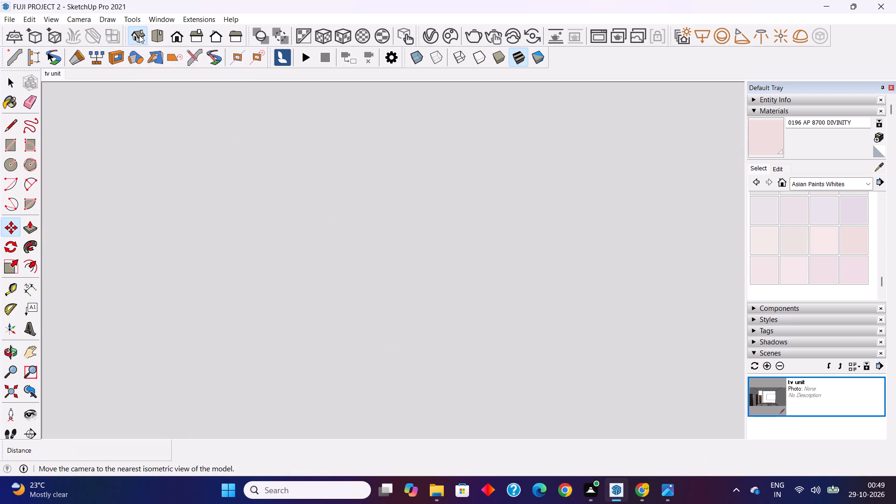
{"action": "scroll", "coordinate": [376, 213], "scroll_direction": "down", "scroll_amount": 11}
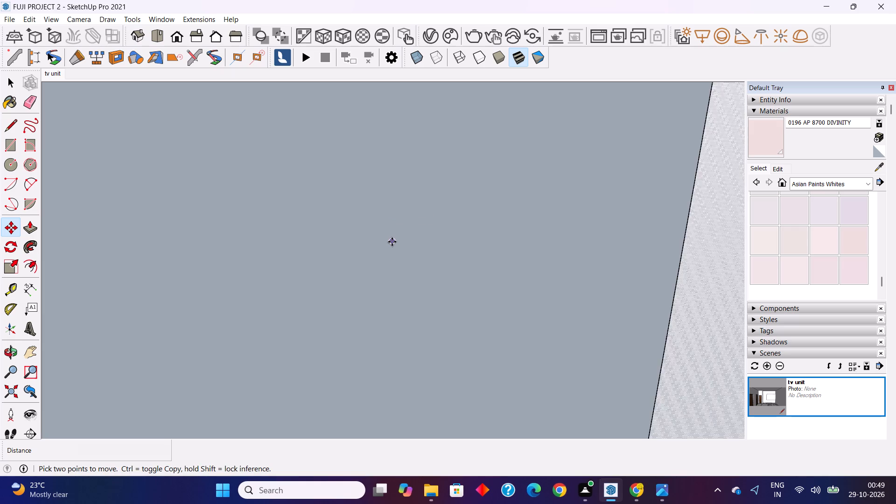
{"action": "scroll", "coordinate": [392, 242], "scroll_direction": "down", "scroll_amount": 13}
{"action": "scroll", "coordinate": [394, 244], "scroll_direction": "down", "scroll_amount": 15}
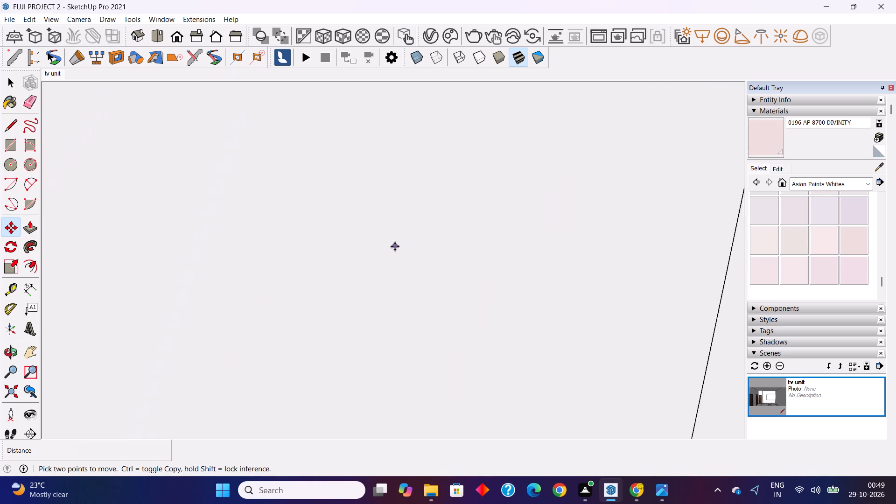
{"action": "scroll", "coordinate": [395, 246], "scroll_direction": "down", "scroll_amount": 20}
{"action": "scroll", "coordinate": [395, 249], "scroll_direction": "down", "scroll_amount": 8}
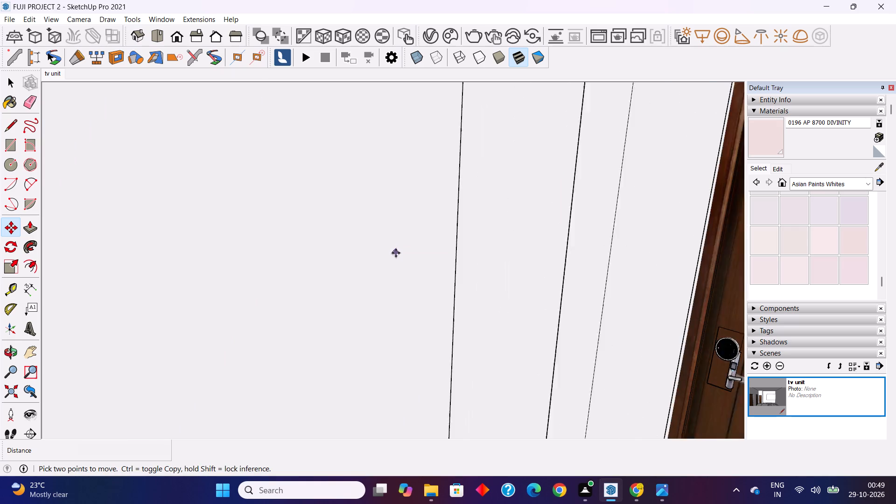
{"action": "scroll", "coordinate": [396, 253], "scroll_direction": "down", "scroll_amount": 7}
{"action": "scroll", "coordinate": [402, 263], "scroll_direction": "down", "scroll_amount": 20}
{"action": "scroll", "coordinate": [402, 263], "scroll_direction": "down", "scroll_amount": 2}
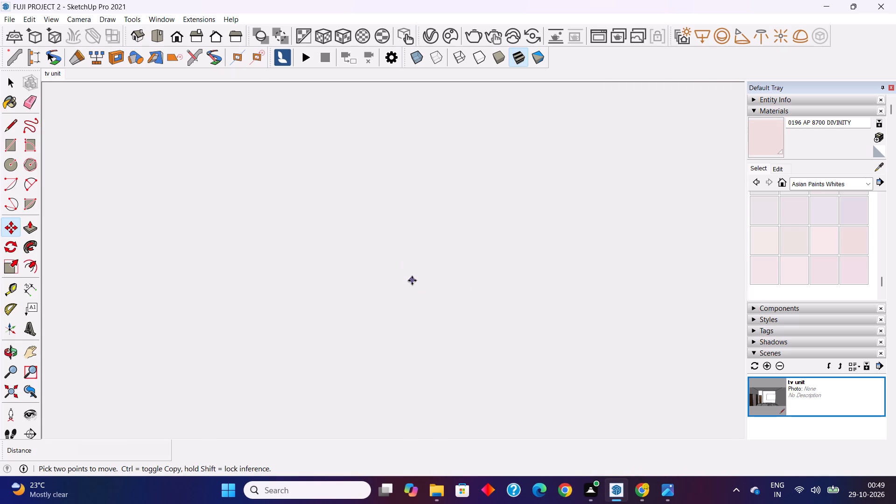
{"action": "scroll", "coordinate": [412, 280], "scroll_direction": "down", "scroll_amount": 20}
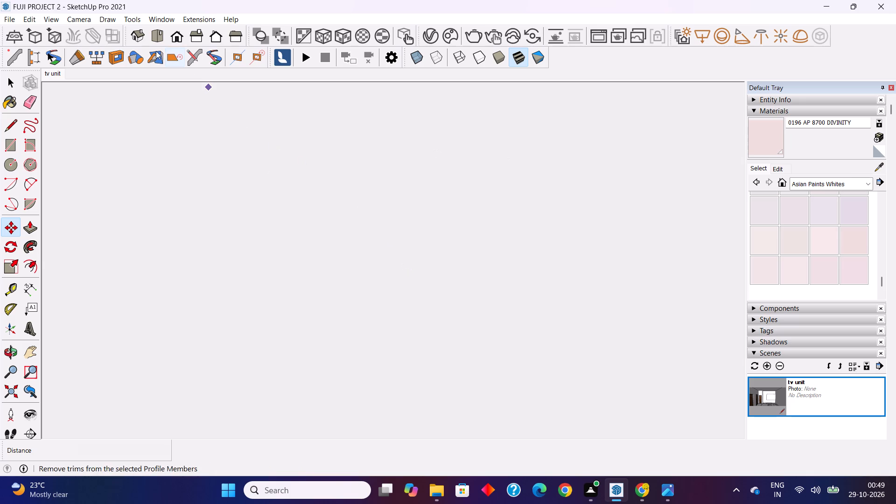
{"action": "left_click", "coordinate": [134, 35]}
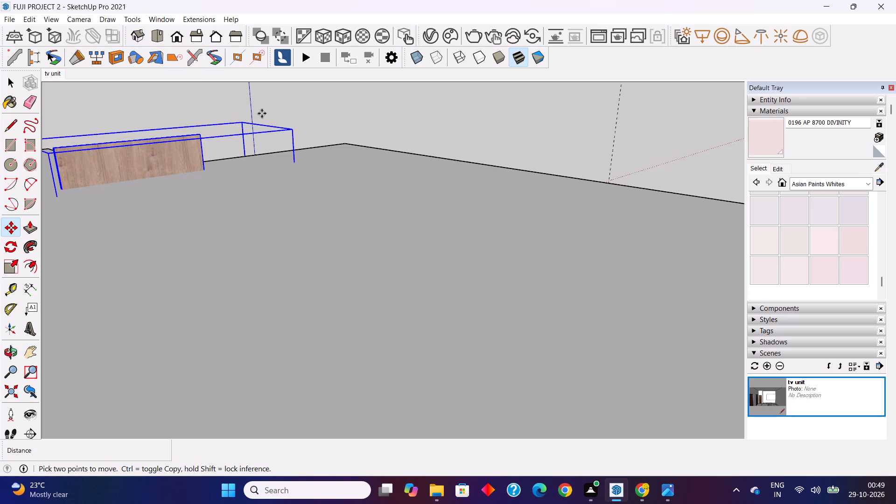
{"action": "scroll", "coordinate": [323, 193], "scroll_direction": "down", "scroll_amount": 4}
{"action": "scroll", "coordinate": [353, 232], "scroll_direction": "down", "scroll_amount": 8}
{"action": "middle_click_drag", "start_coordinate": [293, 270], "coordinate": [426, 338]}
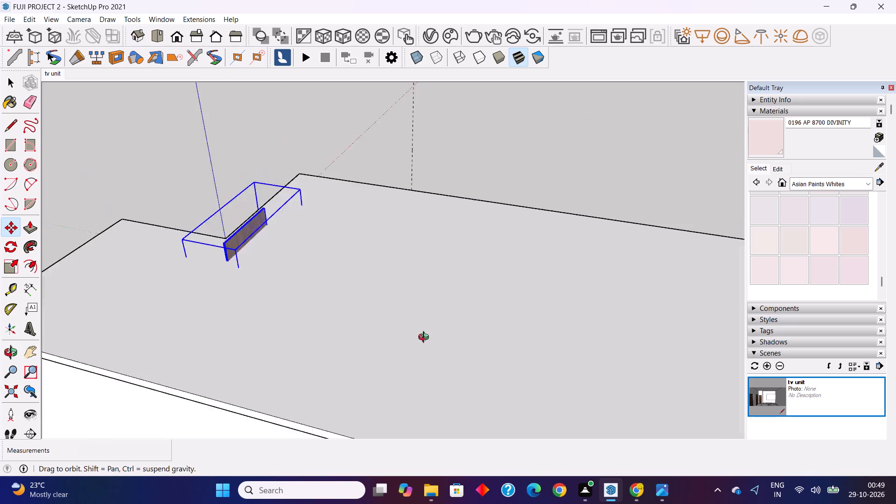
{"action": "middle_click_drag", "start_coordinate": [426, 338], "coordinate": [549, 343]}
{"action": "scroll", "coordinate": [539, 298], "scroll_direction": "down", "scroll_amount": 7}
{"action": "middle_click_drag", "start_coordinate": [353, 312], "coordinate": [786, 259]}
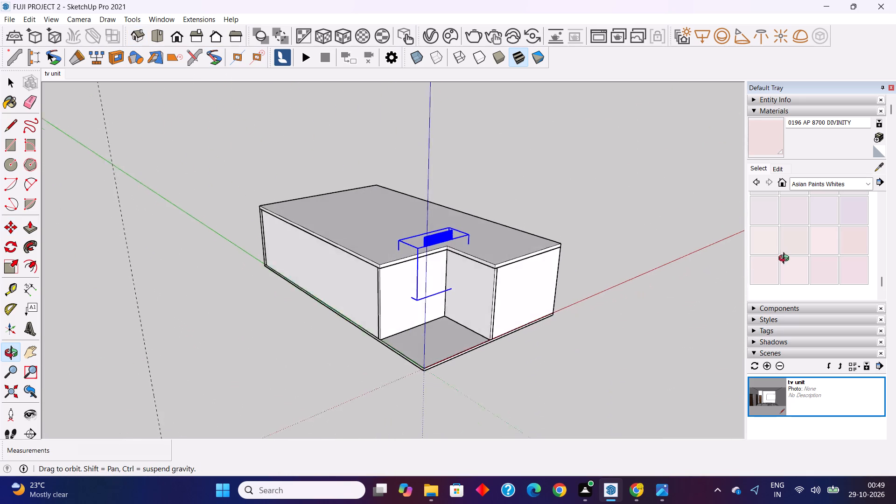
{"action": "middle_click_drag", "start_coordinate": [786, 259], "coordinate": [786, 259]}
{"action": "left_click", "coordinate": [418, 301]}
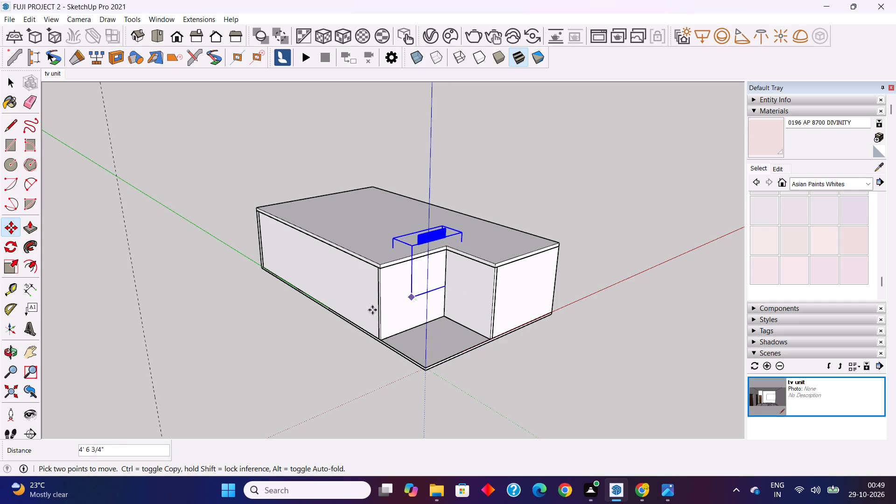
{"action": "left_click", "coordinate": [249, 366]}
Flip the TV furniture component along its green axis.
{"action": "scroll", "coordinate": [263, 342], "scroll_direction": "up", "scroll_amount": 6}
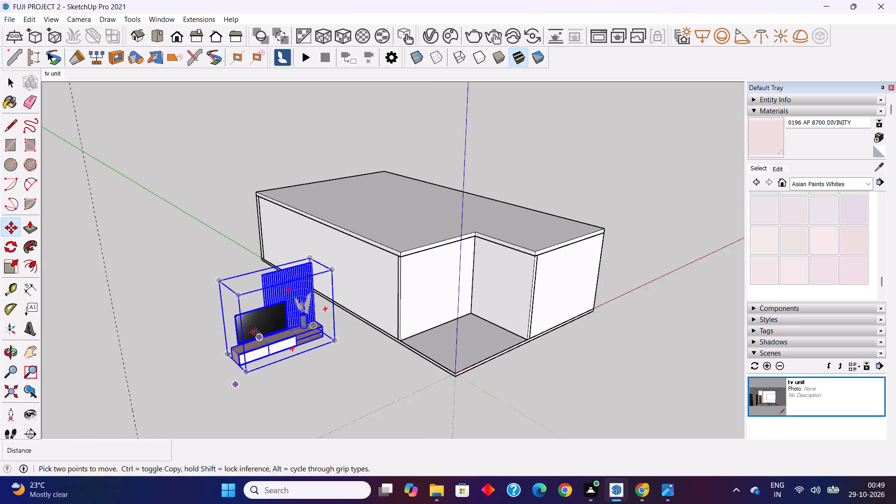
{"action": "scroll", "coordinate": [233, 316], "scroll_direction": "up", "scroll_amount": 6}
{"action": "middle_click_drag", "start_coordinate": [251, 313], "coordinate": [257, 246]}
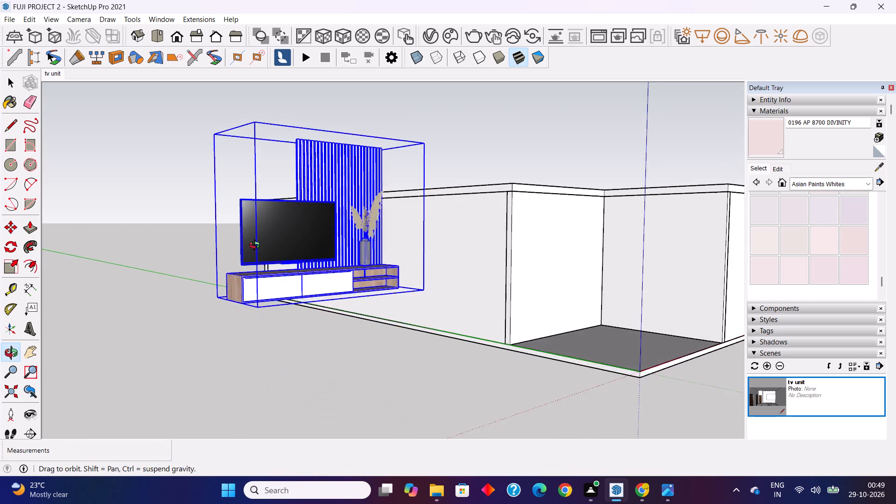
{"action": "middle_click_drag", "start_coordinate": [257, 246], "coordinate": [245, 275]}
{"action": "key", "text": "space"}
{"action": "left_click", "coordinate": [175, 330]}
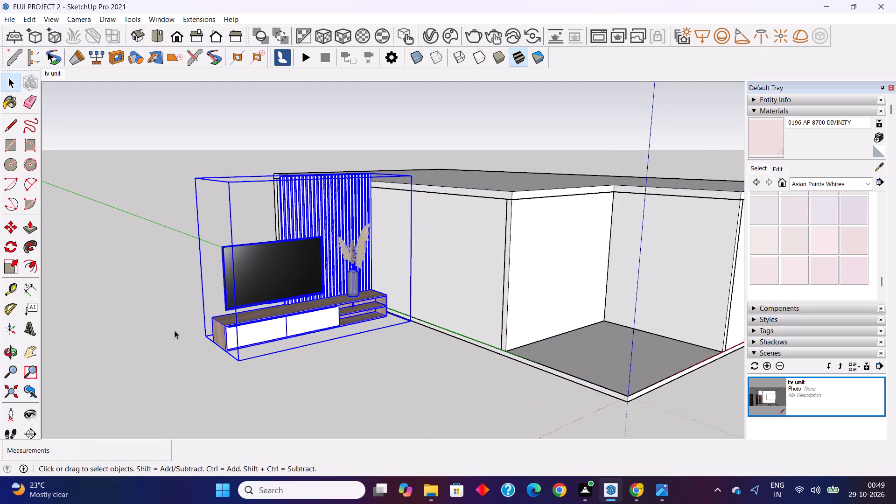
{"action": "left_click", "coordinate": [255, 289]}
{"action": "right_click", "coordinate": [255, 289]}
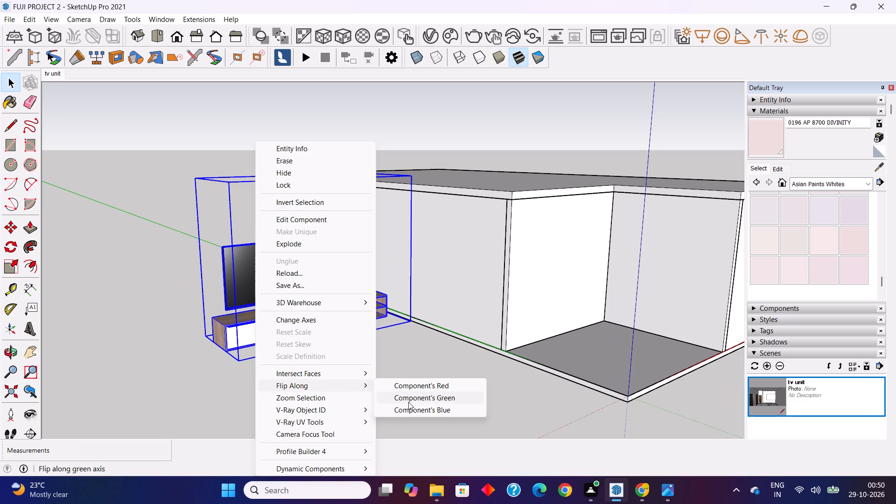
{"action": "left_click", "coordinate": [408, 402]}
Explode the TV furniture component into its separate parts.
{"action": "middle_click_drag", "start_coordinate": [335, 347], "coordinate": [608, 367]}
{"action": "scroll", "coordinate": [459, 321], "scroll_direction": "down", "scroll_amount": 3}
{"action": "middle_click_drag", "start_coordinate": [648, 334], "coordinate": [735, 357]}
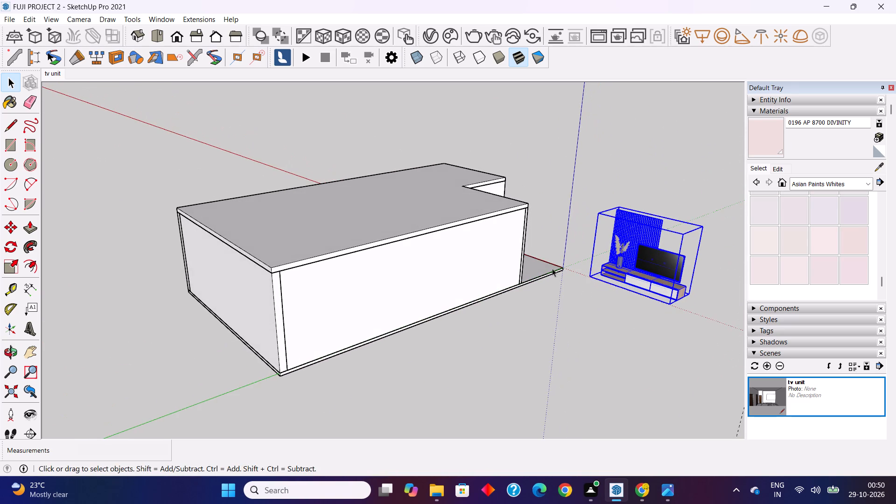
{"action": "middle_click_drag", "start_coordinate": [545, 262], "coordinate": [265, 239], "text": "shift"}
{"action": "middle_click_drag", "start_coordinate": [310, 258], "coordinate": [438, 290]}
{"action": "left_click", "coordinate": [448, 257]}
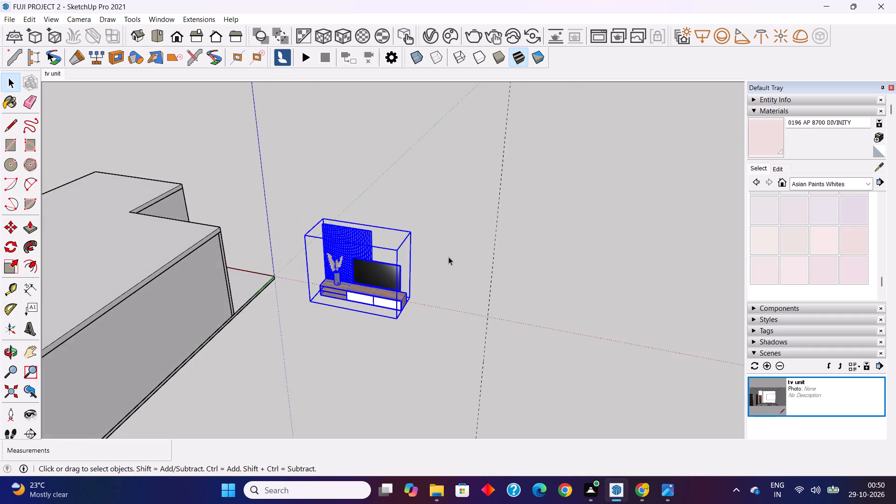
{"action": "scroll", "coordinate": [403, 266], "scroll_direction": "up", "scroll_amount": 3}
{"action": "scroll", "coordinate": [344, 290], "scroll_direction": "up", "scroll_amount": 8}
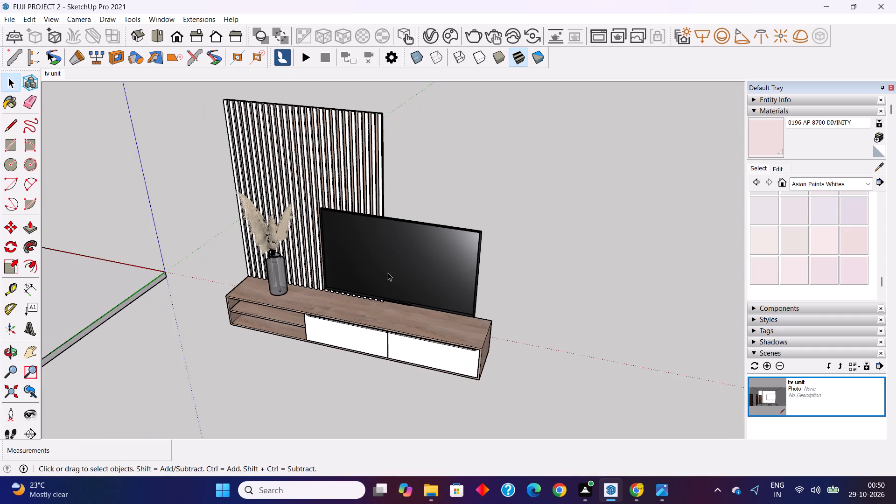
{"action": "left_click", "coordinate": [388, 273]}
{"action": "right_click", "coordinate": [388, 273]}
{"action": "left_click", "coordinate": [441, 245]}
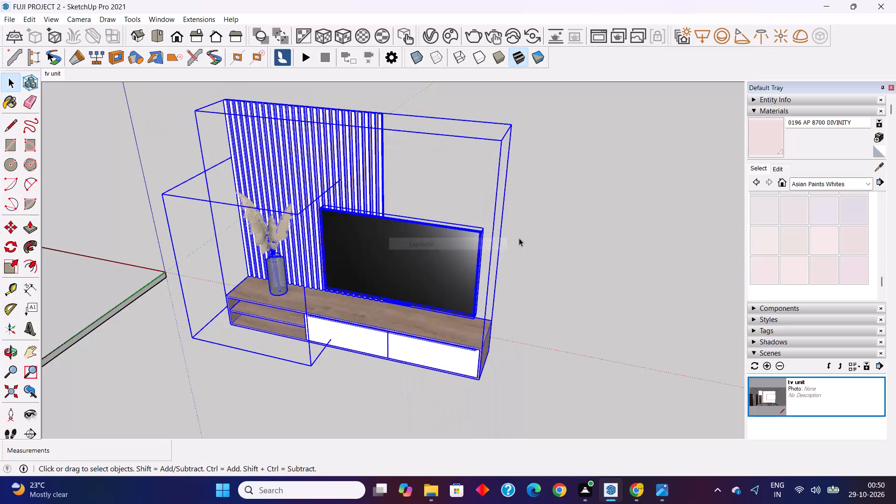
{"action": "left_click", "coordinate": [519, 238]}
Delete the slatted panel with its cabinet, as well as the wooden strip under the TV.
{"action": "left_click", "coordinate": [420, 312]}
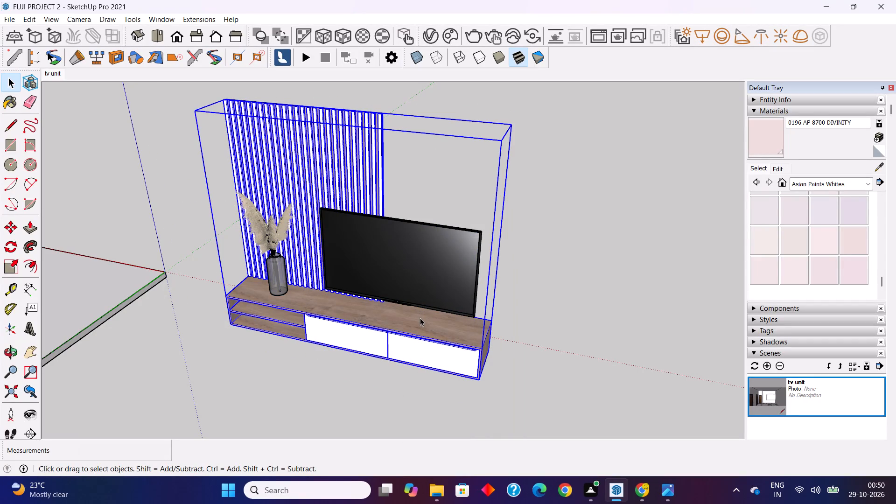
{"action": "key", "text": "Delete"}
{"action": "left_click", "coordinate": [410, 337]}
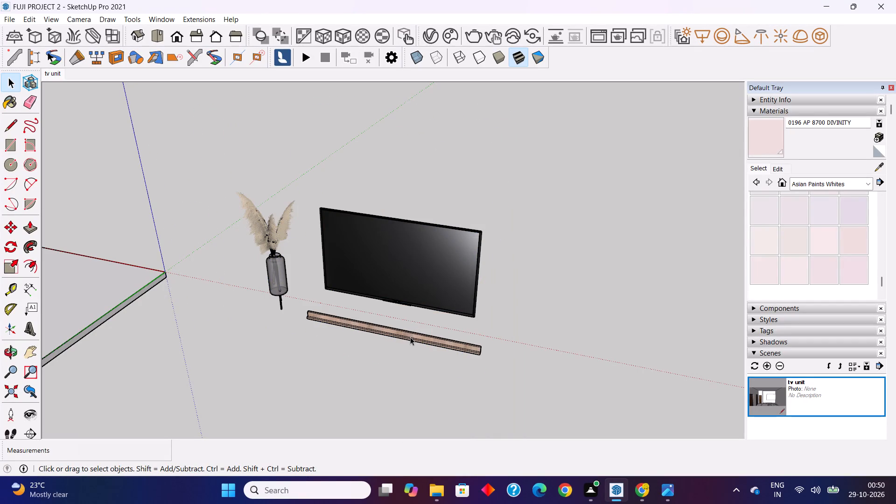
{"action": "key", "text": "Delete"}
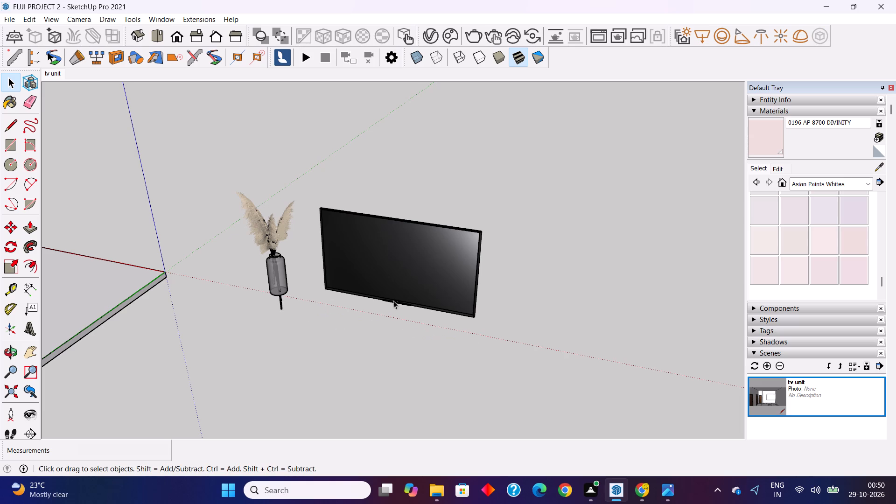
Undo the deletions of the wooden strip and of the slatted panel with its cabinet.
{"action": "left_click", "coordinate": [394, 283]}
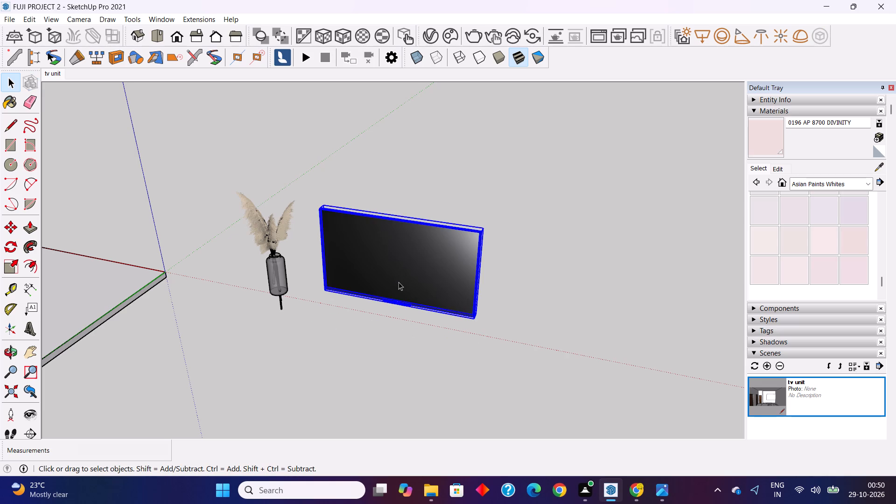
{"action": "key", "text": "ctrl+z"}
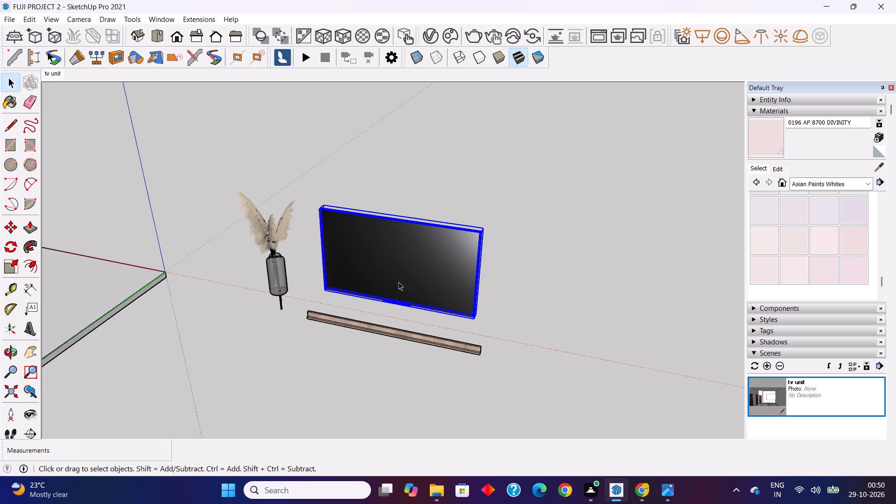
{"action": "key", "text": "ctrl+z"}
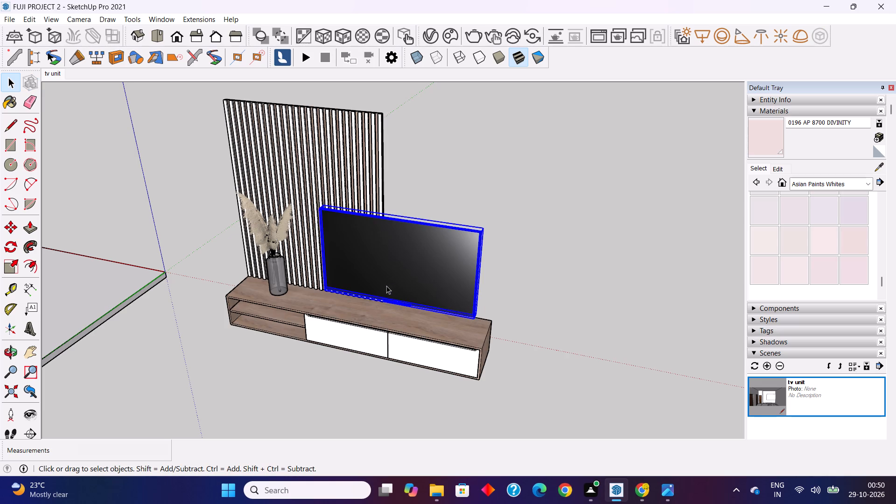
Delete the slatted panel and cabinet group from the exploded TV furniture, keeping the TV and the vase.
{"action": "left_click", "coordinate": [347, 322]}
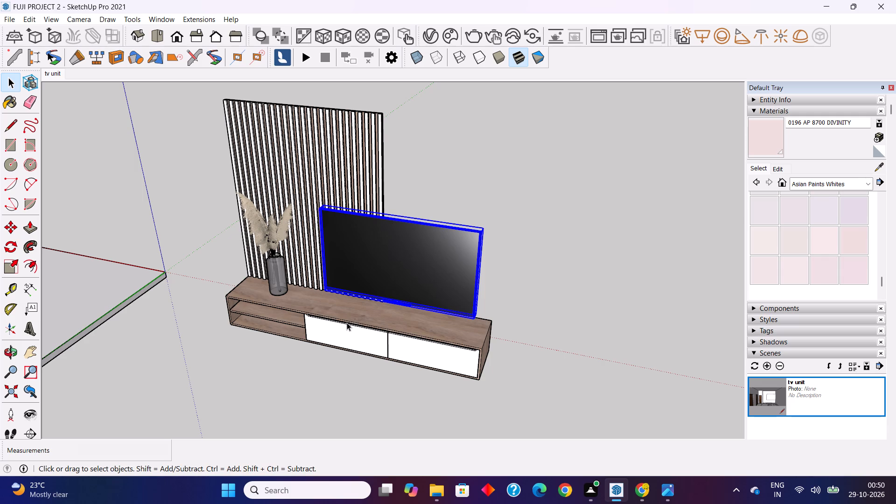
{"action": "middle_click_drag", "start_coordinate": [347, 322], "coordinate": [400, 189]}
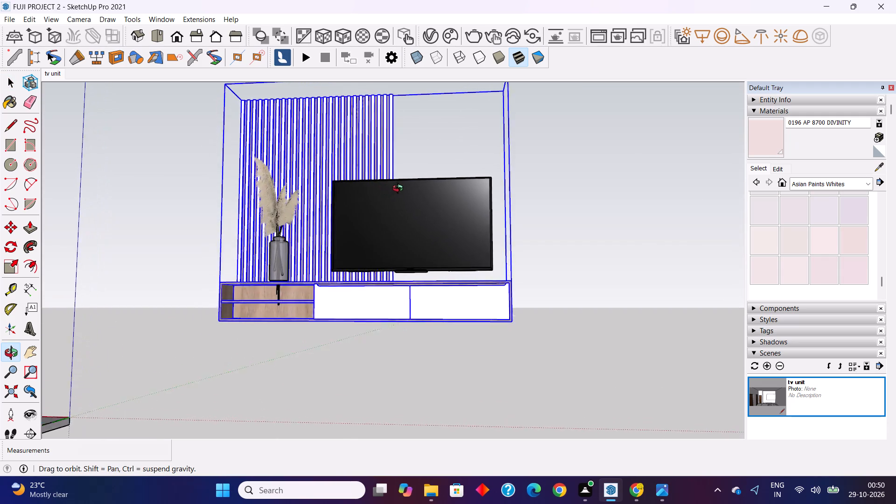
{"action": "middle_click_drag", "start_coordinate": [400, 189], "coordinate": [394, 226]}
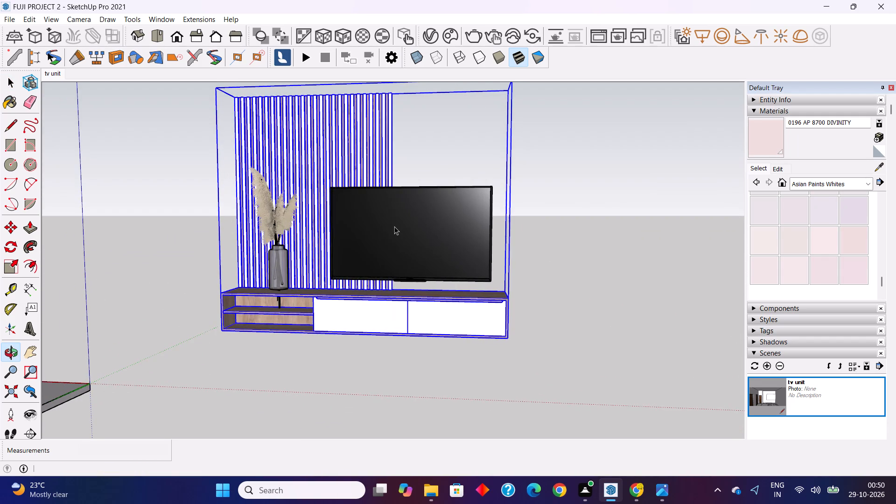
{"action": "key", "text": "Delete"}
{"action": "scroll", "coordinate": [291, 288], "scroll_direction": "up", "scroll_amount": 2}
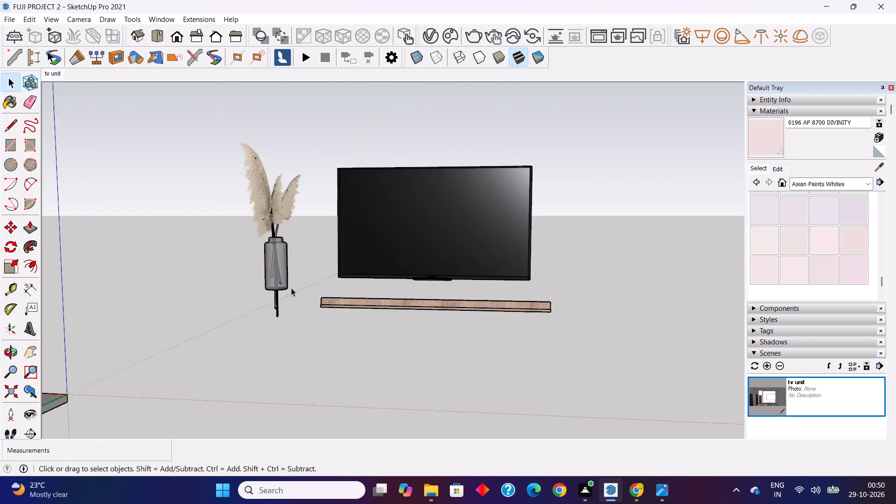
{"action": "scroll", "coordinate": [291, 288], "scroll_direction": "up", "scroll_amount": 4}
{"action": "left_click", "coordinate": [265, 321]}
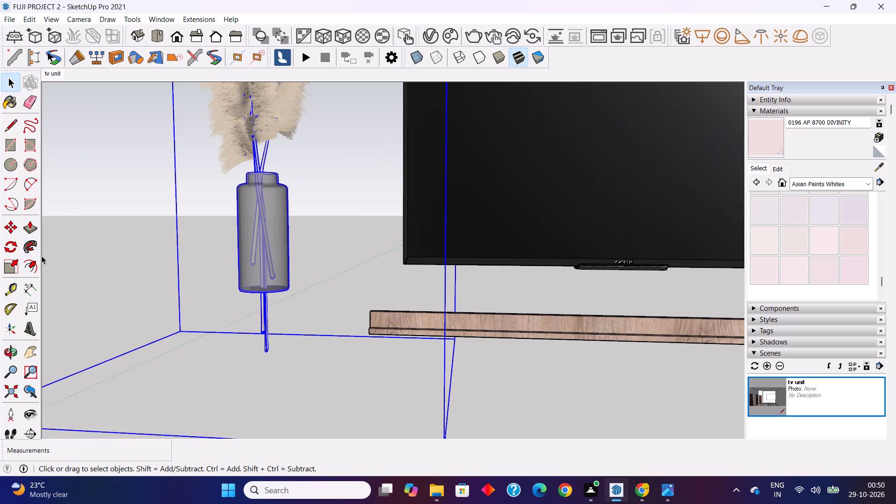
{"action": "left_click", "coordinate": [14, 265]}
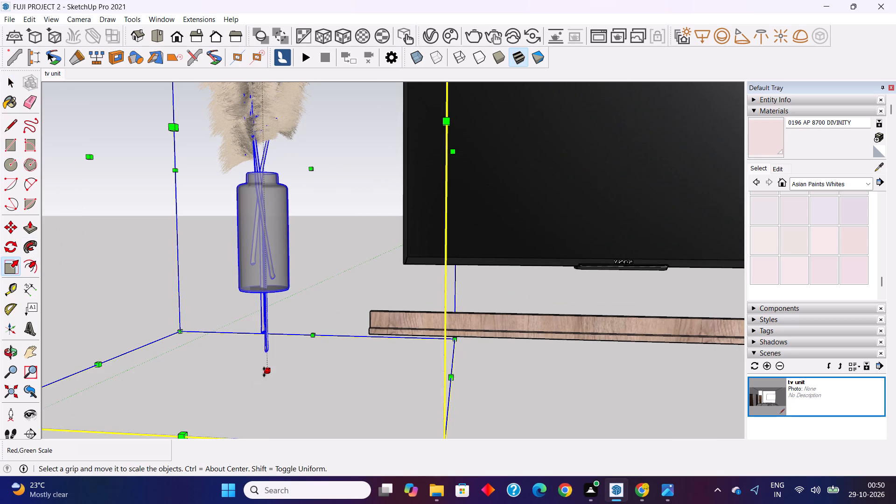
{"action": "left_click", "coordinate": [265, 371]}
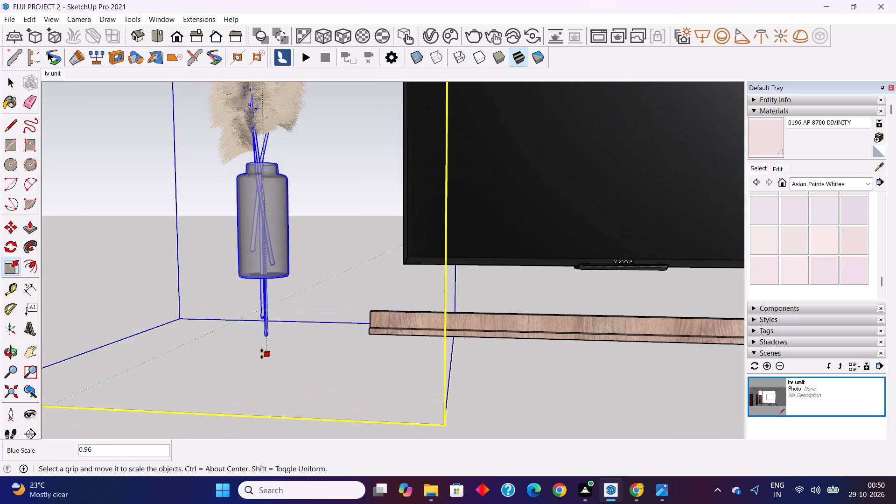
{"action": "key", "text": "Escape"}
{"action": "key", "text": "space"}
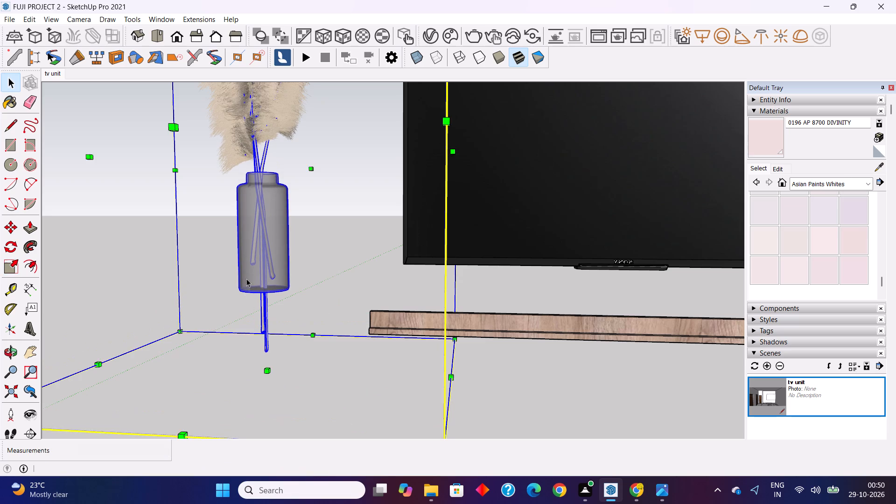
Inside the vase group, shorten the longest stem protruding below the vase by scaling it vertically to about 0.80.
{"action": "double_click", "coordinate": [268, 251]}
{"action": "left_click", "coordinate": [262, 319]}
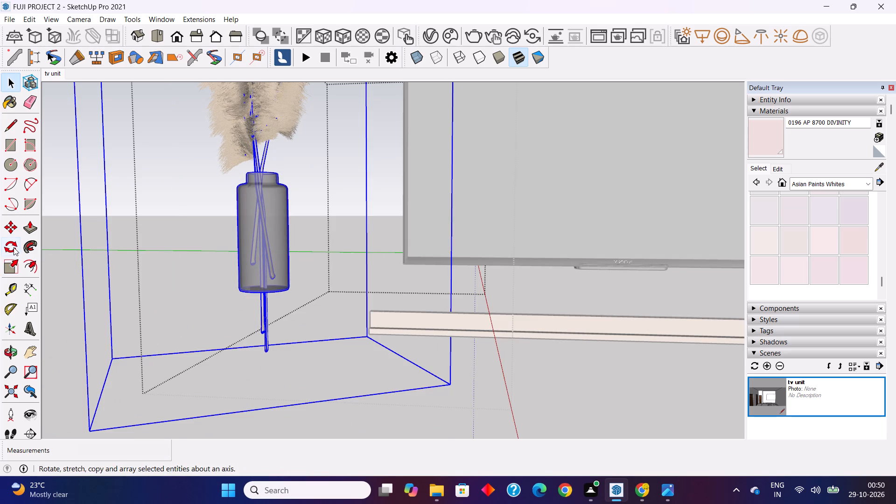
{"action": "double_click", "coordinate": [264, 318]}
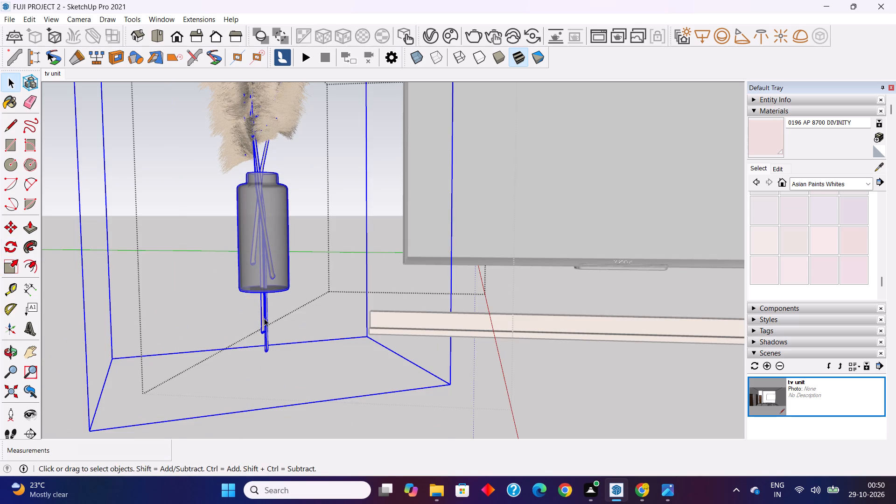
{"action": "left_click", "coordinate": [264, 318]}
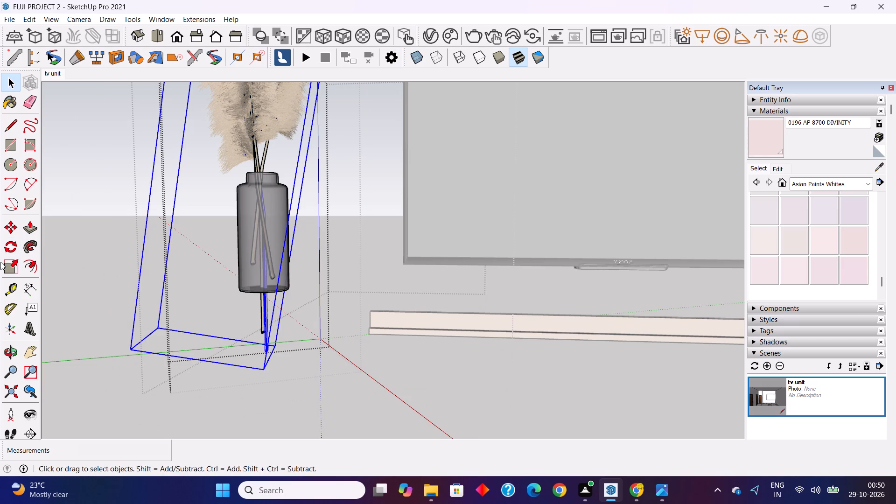
{"action": "left_click", "coordinate": [4, 262]}
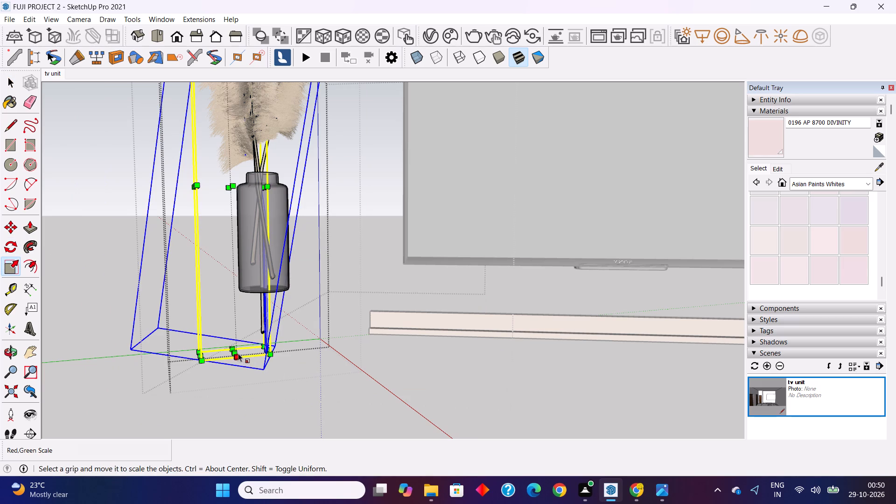
{"action": "left_click", "coordinate": [234, 352]}
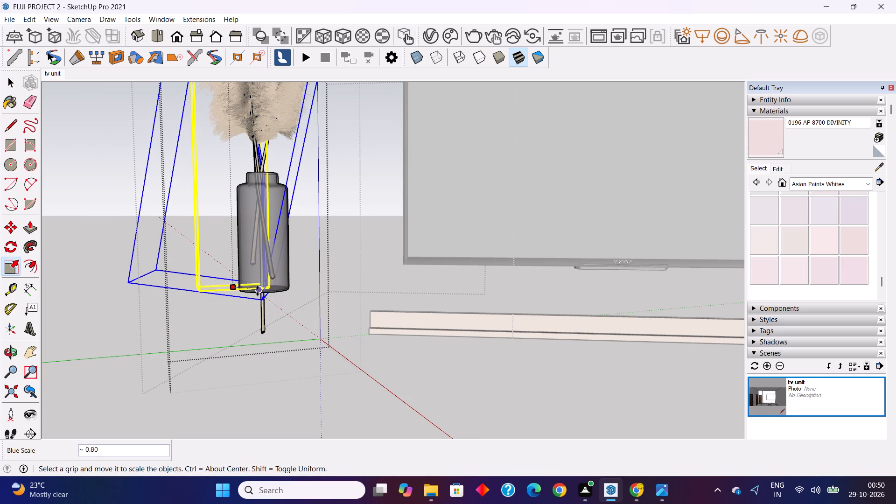
{"action": "left_click", "coordinate": [258, 291]}
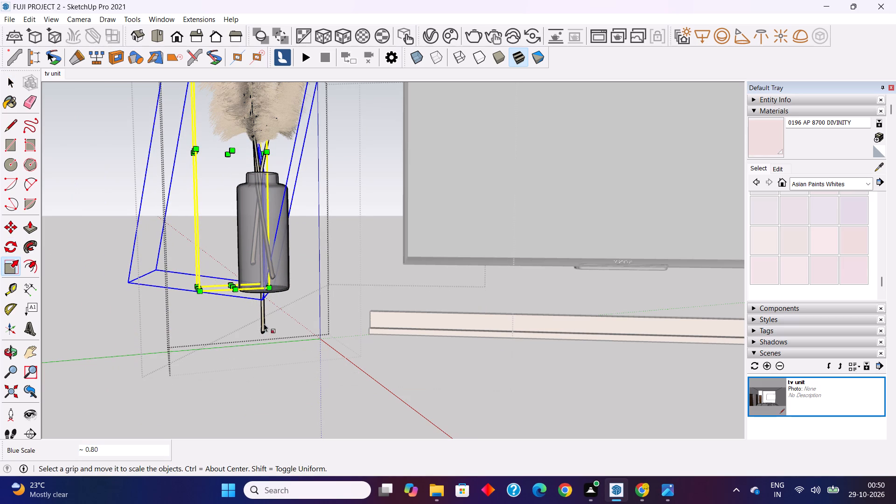
{"action": "left_click", "coordinate": [264, 323]}
{"action": "key", "text": "Escape"}
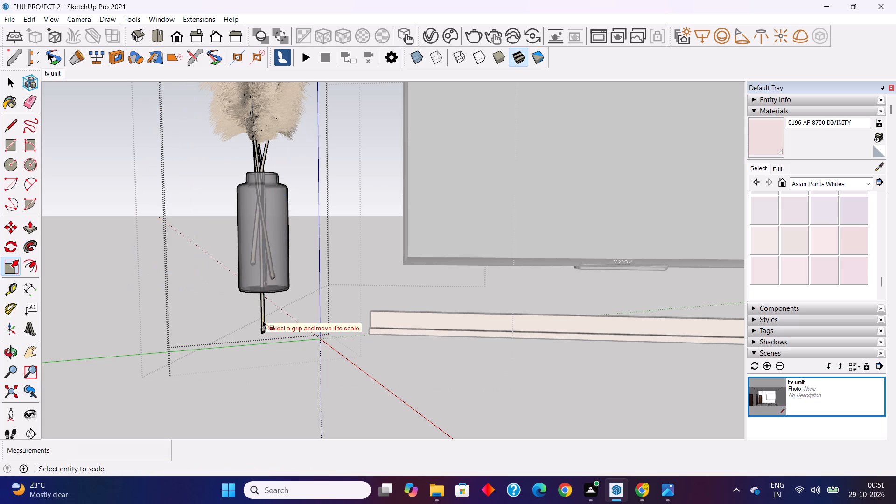
Shorten the other protruding stem by scaling it vertically to about 0.86, and leave the vase group.
{"action": "left_click", "coordinate": [262, 320]}
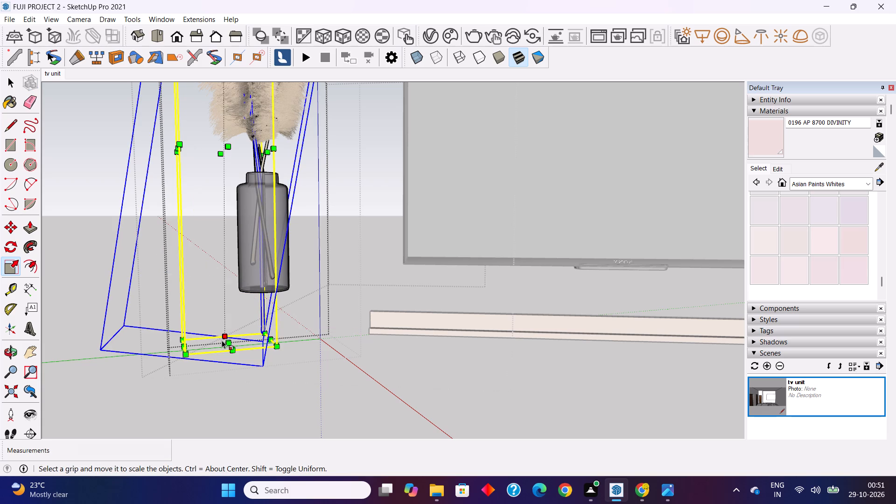
{"action": "left_click", "coordinate": [228, 340]}
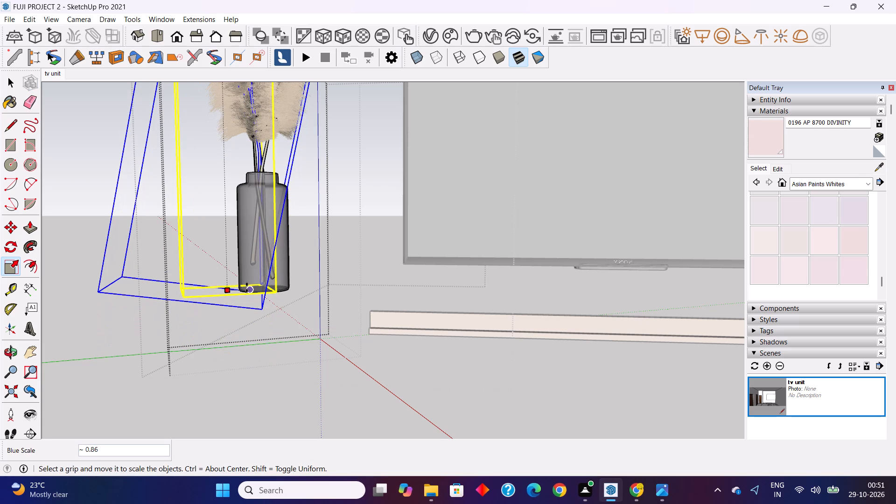
{"action": "left_click", "coordinate": [247, 287]}
{"action": "key", "text": "Escape"}
{"action": "key", "text": "Escape"}
{"action": "scroll", "coordinate": [220, 357], "scroll_direction": "down", "scroll_amount": 7}
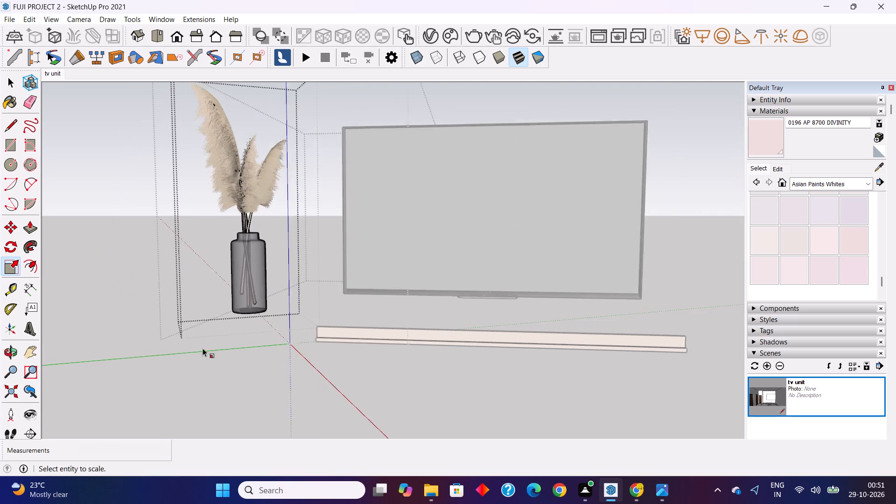
{"action": "scroll", "coordinate": [190, 340], "scroll_direction": "down", "scroll_amount": 14}
{"action": "key", "text": "Escape"}
{"action": "key", "text": "Escape"}
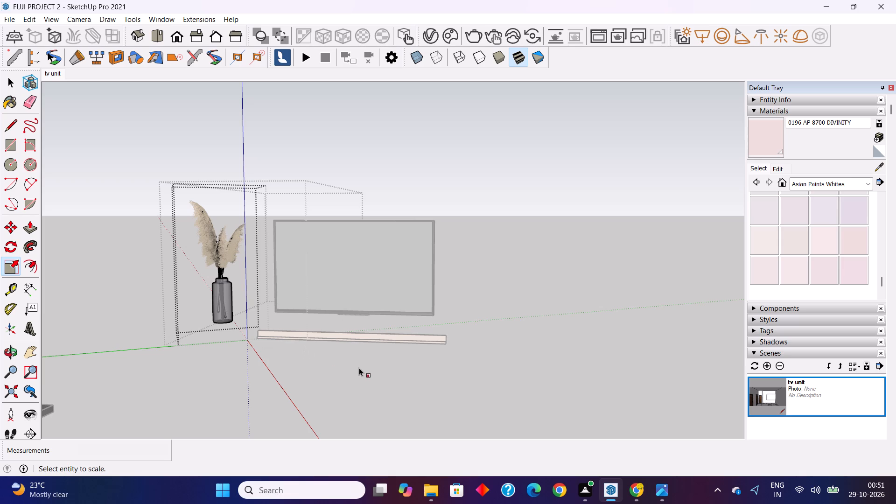
{"action": "key", "text": "space"}
{"action": "left_click", "coordinate": [374, 371]}
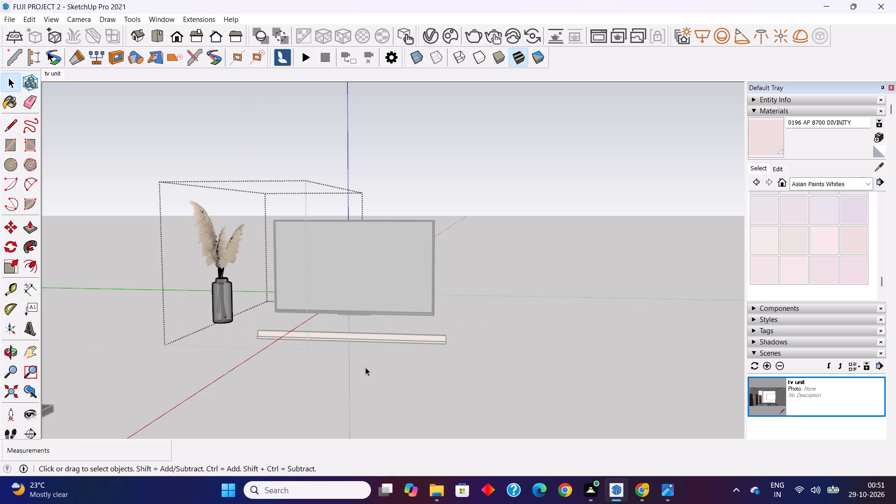
{"action": "key", "text": "Escape"}
Delete the wooden strip below the TV.
{"action": "middle_click_drag", "start_coordinate": [365, 366], "coordinate": [364, 369]}
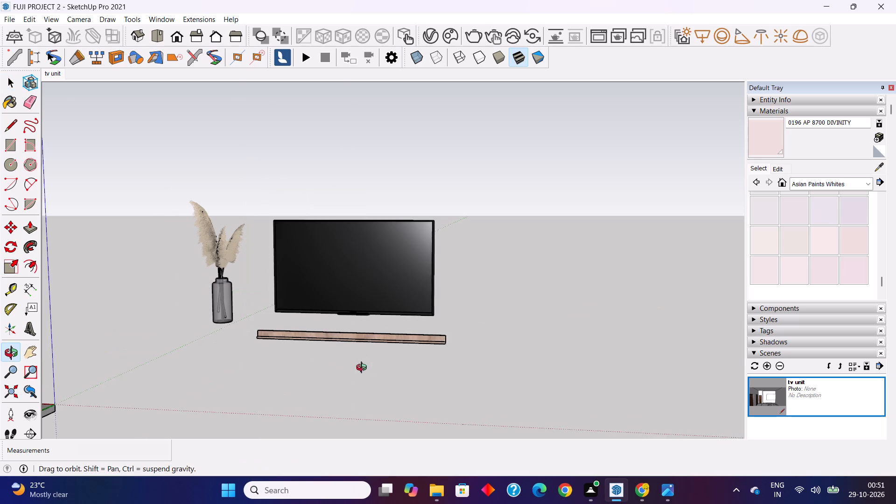
{"action": "middle_click_drag", "start_coordinate": [364, 369], "coordinate": [247, 411]}
{"action": "left_click", "coordinate": [318, 338]}
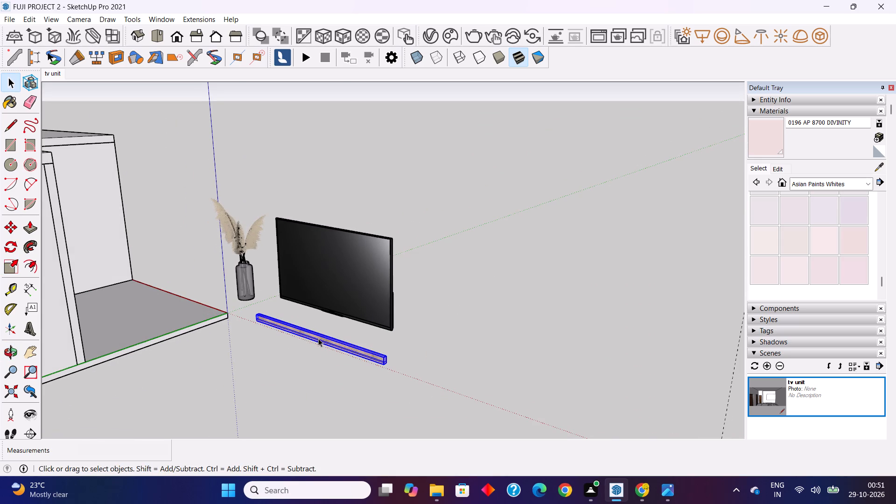
{"action": "key", "text": "Delete"}
Move the TV and the vase together about 19' 2" into the room, in front of the TV wall.
{"action": "scroll", "coordinate": [407, 243], "scroll_direction": "down", "scroll_amount": 4}
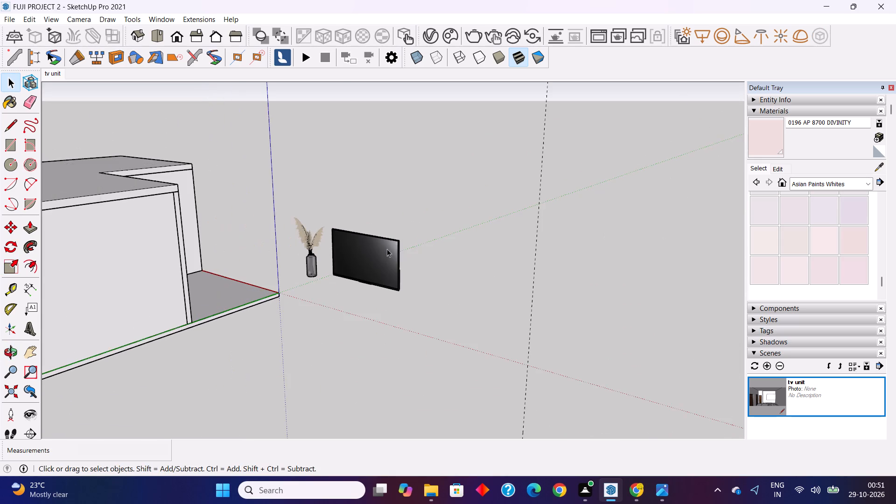
{"action": "middle_click_drag", "start_coordinate": [328, 257], "coordinate": [334, 265]}
{"action": "left_click_drag", "start_coordinate": [411, 215], "coordinate": [284, 296]}
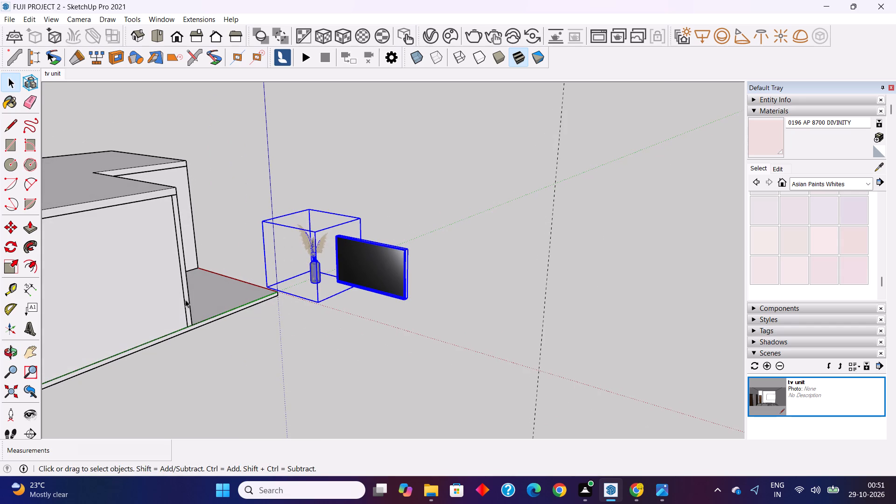
{"action": "left_click", "coordinate": [13, 230]}
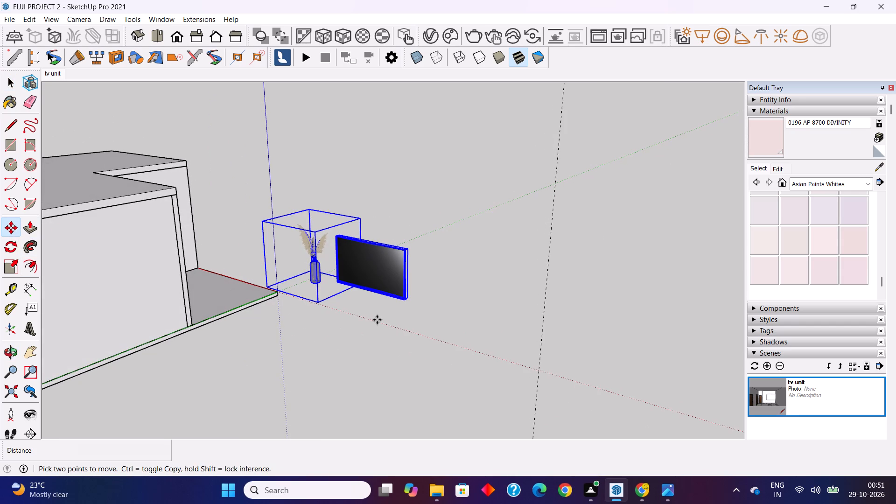
{"action": "left_click", "coordinate": [406, 301]}
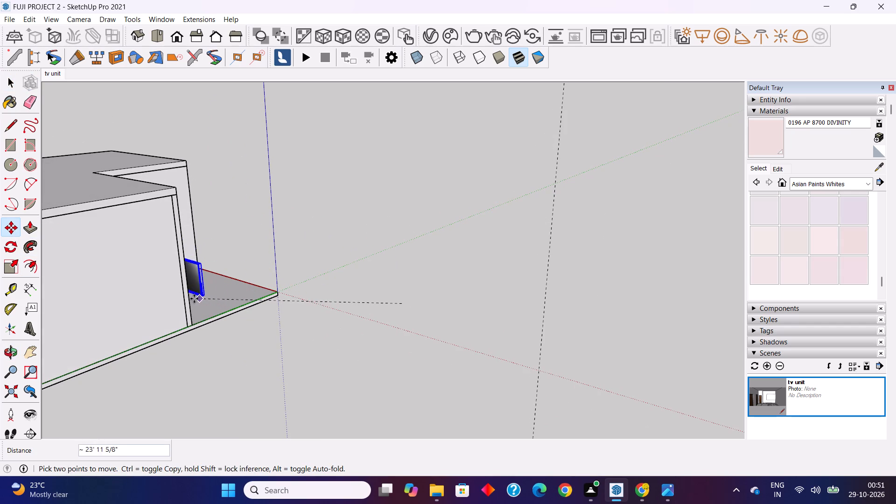
{"action": "left_click", "coordinate": [165, 295]}
Return to the tv unit scene and explode the vase component at the TV wall so it separates into its parts.
{"action": "middle_click_drag", "start_coordinate": [154, 303], "coordinate": [242, 274]}
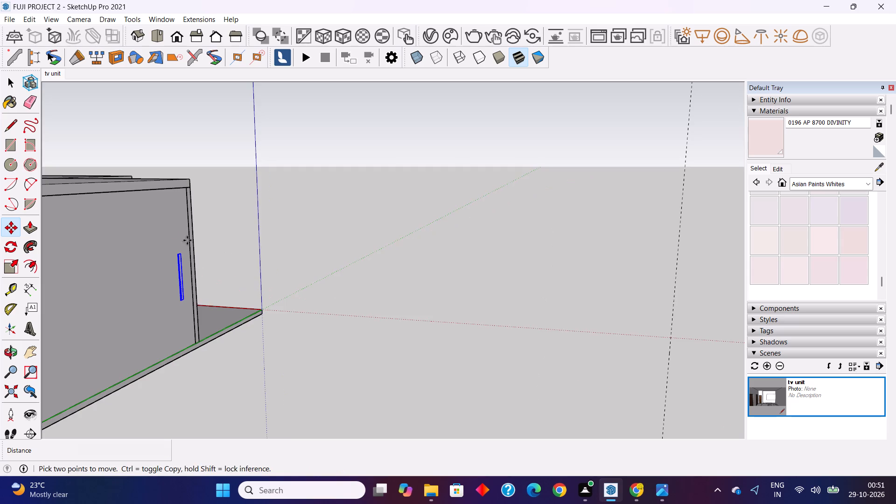
{"action": "left_click", "coordinate": [49, 70]}
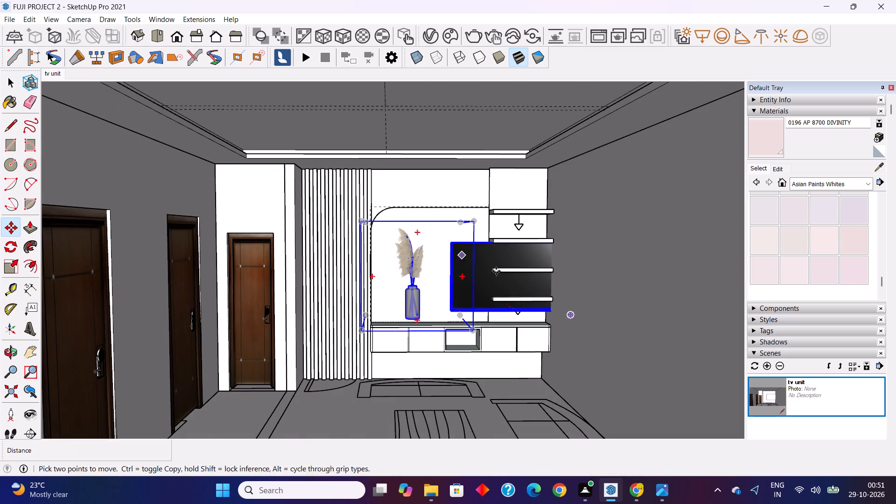
{"action": "scroll", "coordinate": [581, 316], "scroll_direction": "up", "scroll_amount": 3}
{"action": "scroll", "coordinate": [469, 314], "scroll_direction": "up", "scroll_amount": 7}
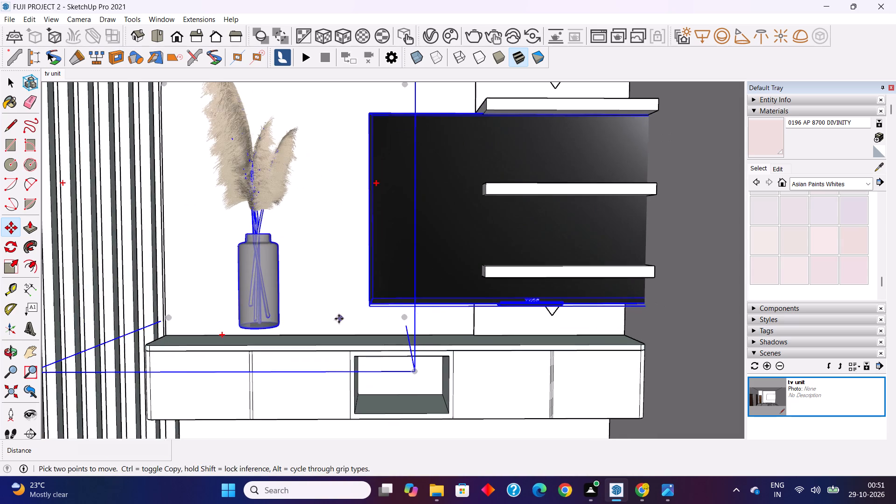
{"action": "middle_click_drag", "start_coordinate": [339, 319], "coordinate": [550, 365]}
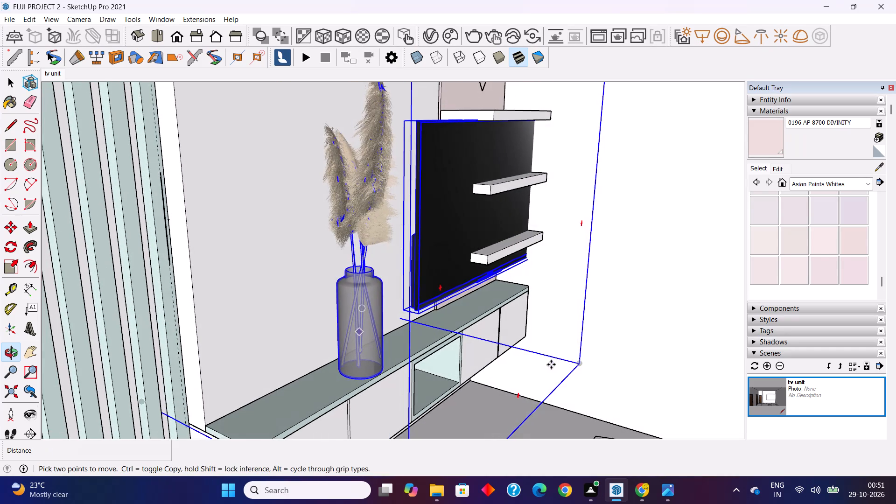
{"action": "middle_click_drag", "start_coordinate": [303, 350], "coordinate": [313, 323], "text": "shift"}
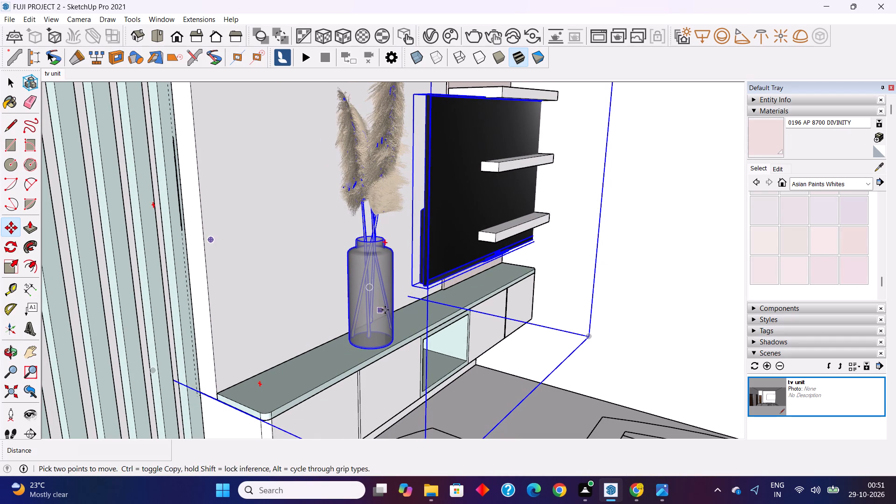
{"action": "middle_click_drag", "start_coordinate": [385, 312], "coordinate": [431, 252]}
{"action": "middle_click_drag", "start_coordinate": [484, 313], "coordinate": [426, 322]}
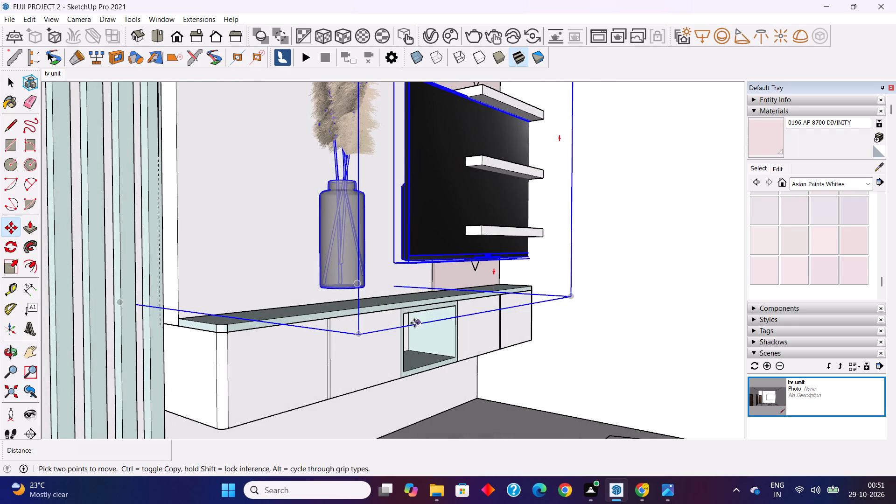
{"action": "key", "text": "space"}
{"action": "left_click", "coordinate": [328, 243]}
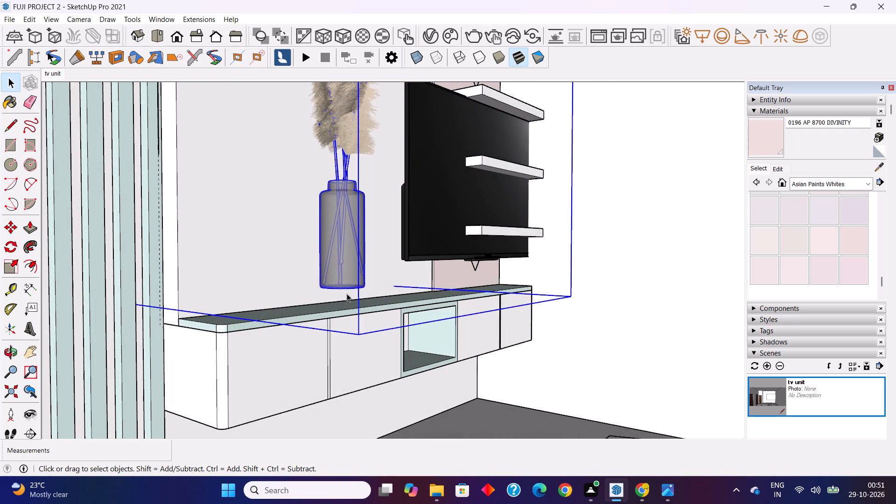
{"action": "right_click", "coordinate": [345, 233]}
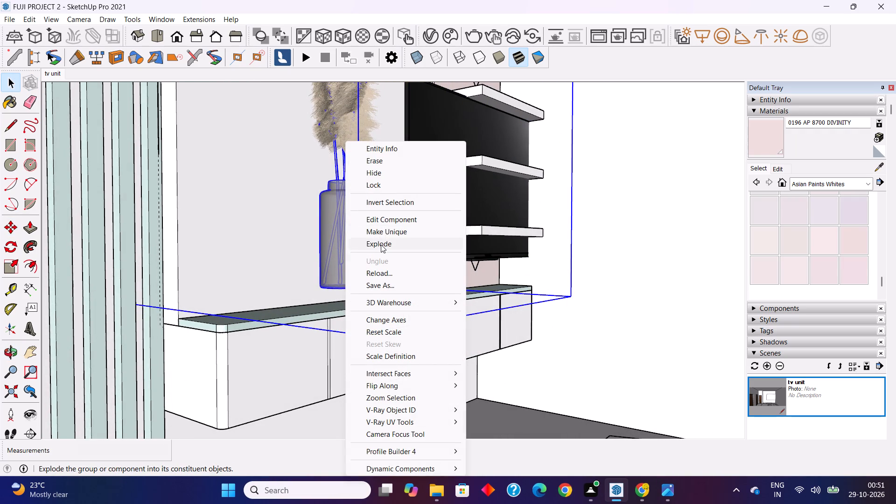
{"action": "left_click", "coordinate": [381, 245]}
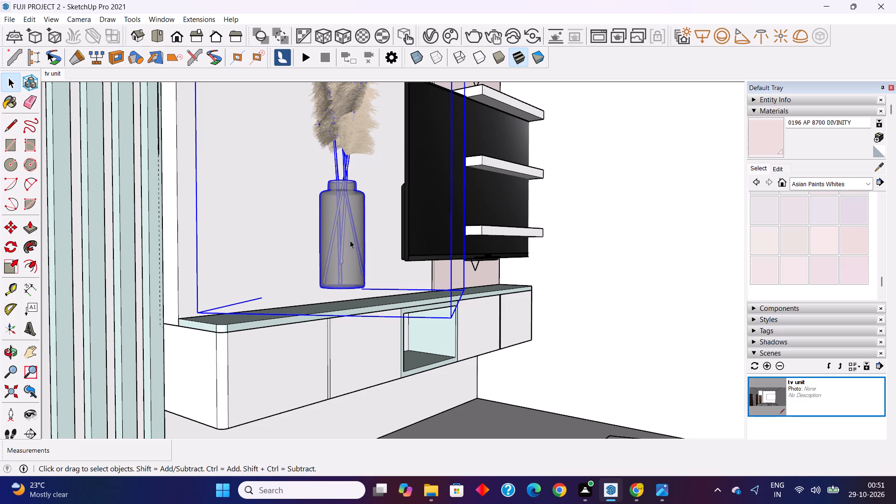
Move the vase with its pampas stems about 7" down towards the top of the TV cabinet.
{"action": "middle_click_drag", "start_coordinate": [350, 241], "coordinate": [368, 291]}
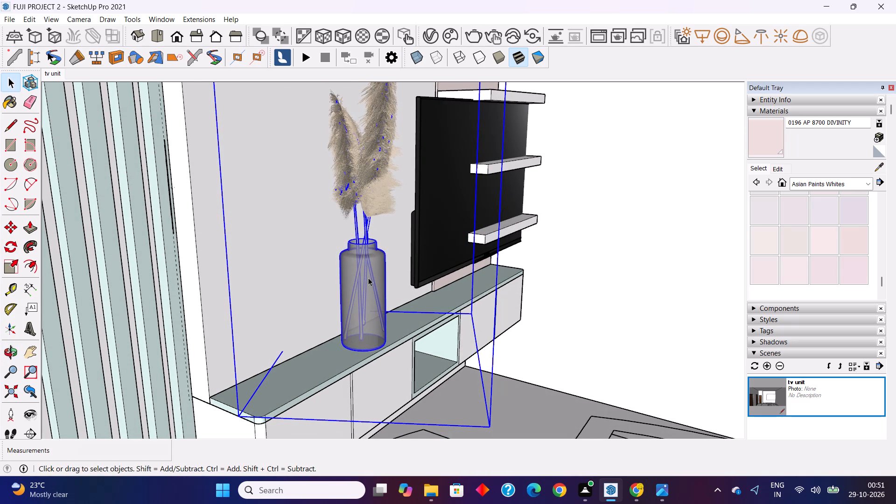
{"action": "left_click", "coordinate": [376, 199], "text": "ctrl"}
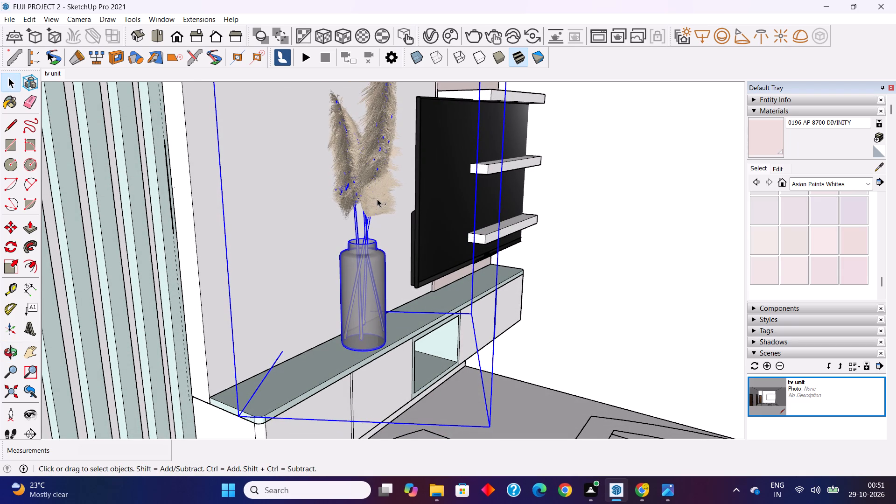
{"action": "left_click", "coordinate": [9, 231]}
{"action": "scroll", "coordinate": [357, 315], "scroll_direction": "down", "scroll_amount": 2}
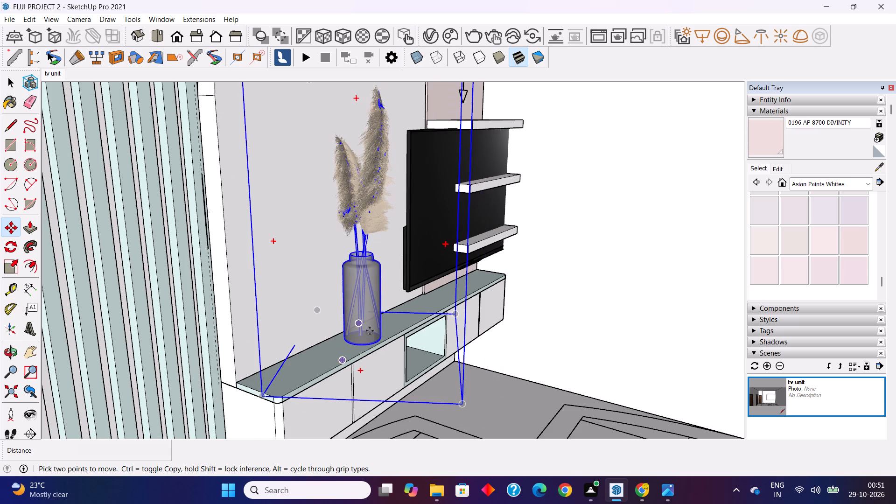
{"action": "left_click", "coordinate": [370, 341]}
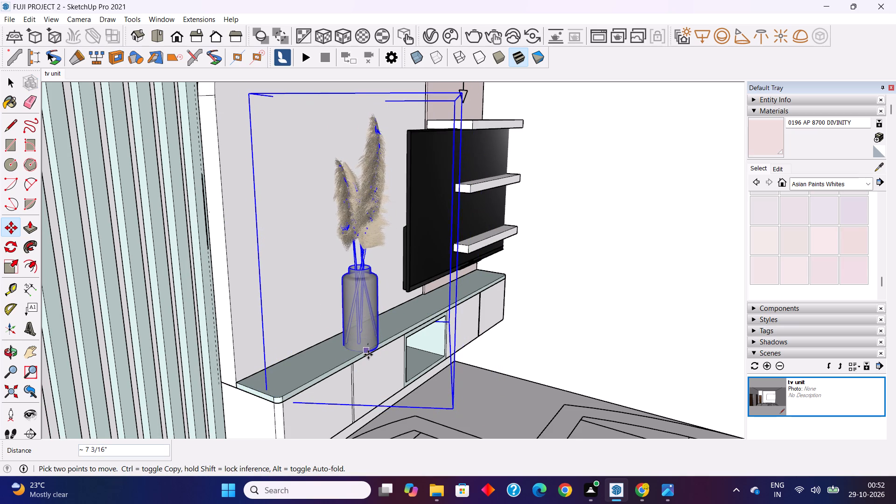
{"action": "left_click", "coordinate": [368, 355]}
Shift the vase slightly so its base sits on the TV cabinet's top, behind the front edge.
{"action": "scroll", "coordinate": [371, 356], "scroll_direction": "up", "scroll_amount": 13}
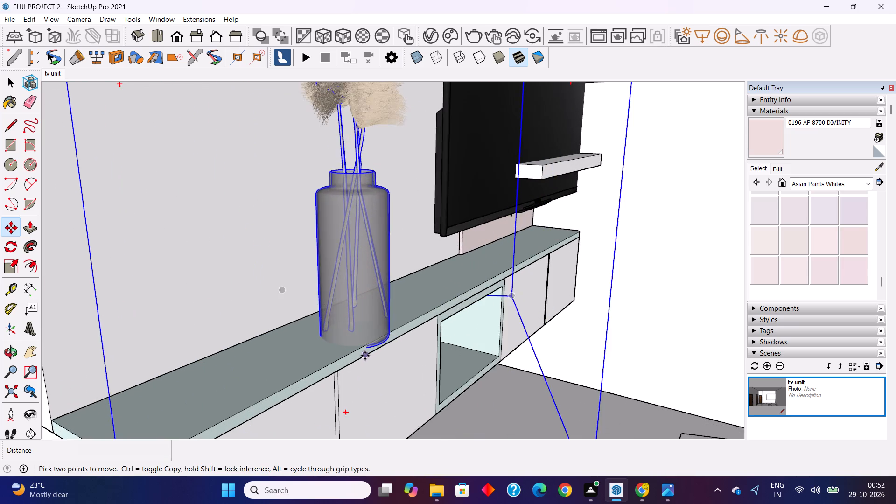
{"action": "scroll", "coordinate": [365, 356], "scroll_direction": "up", "scroll_amount": 5}
{"action": "left_click", "coordinate": [364, 344]}
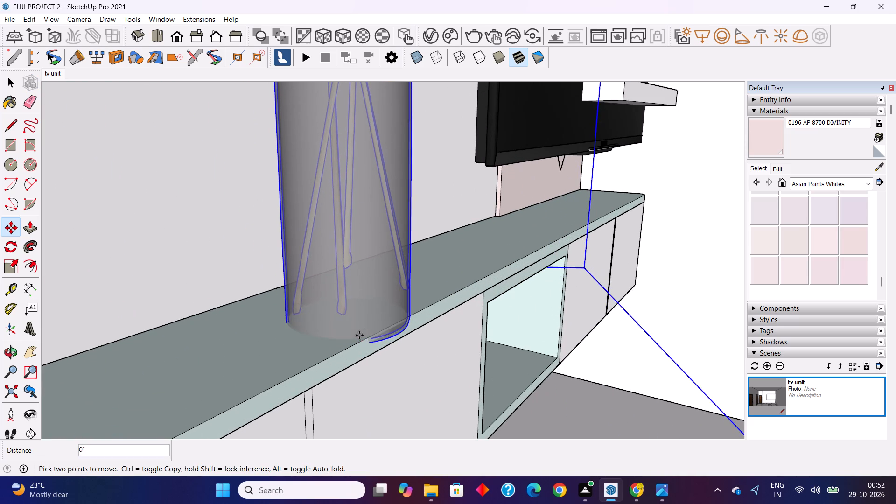
{"action": "left_click", "coordinate": [358, 332]}
{"action": "middle_click_drag", "start_coordinate": [368, 337], "coordinate": [290, 292]}
{"action": "scroll", "coordinate": [343, 314], "scroll_direction": "down", "scroll_amount": 6}
{"action": "scroll", "coordinate": [378, 348], "scroll_direction": "down", "scroll_amount": 3}
{"action": "middle_click_drag", "start_coordinate": [392, 368], "coordinate": [378, 382]}
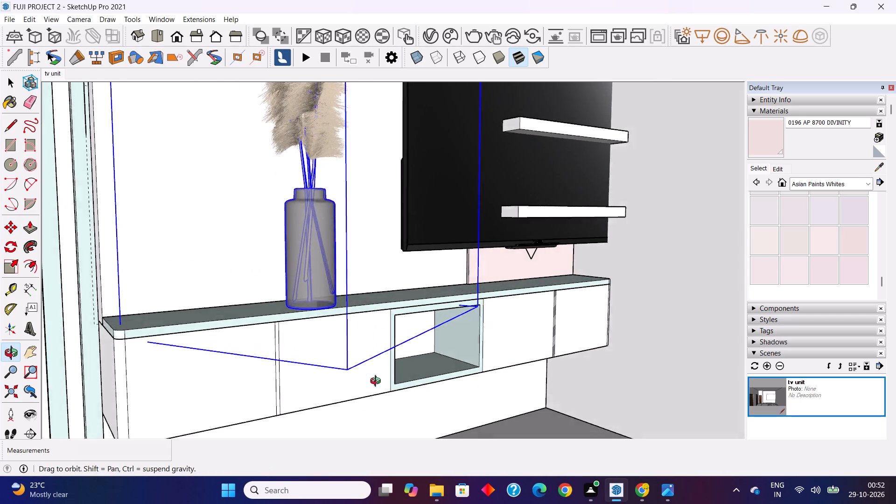
{"action": "middle_click_drag", "start_coordinate": [378, 382], "coordinate": [303, 417]}
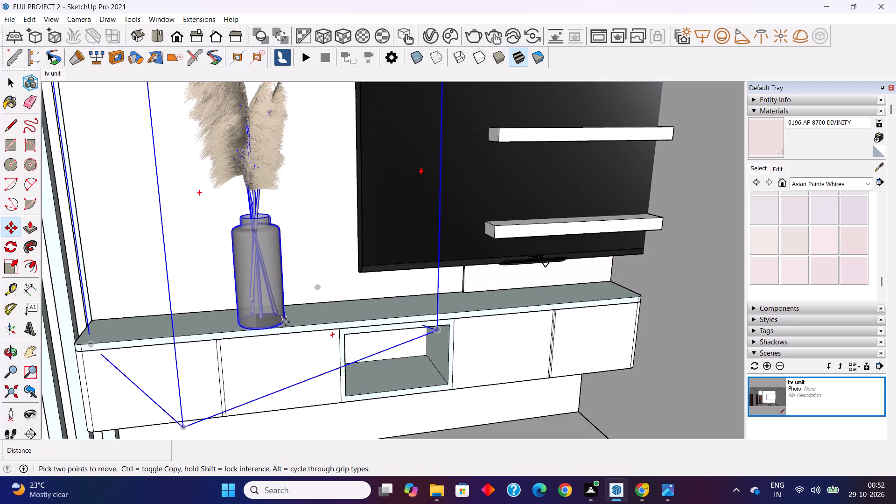
Move the vase with its pampas stems along the TV cabinet's top towards the slatted panel end.
{"action": "left_click", "coordinate": [286, 322]}
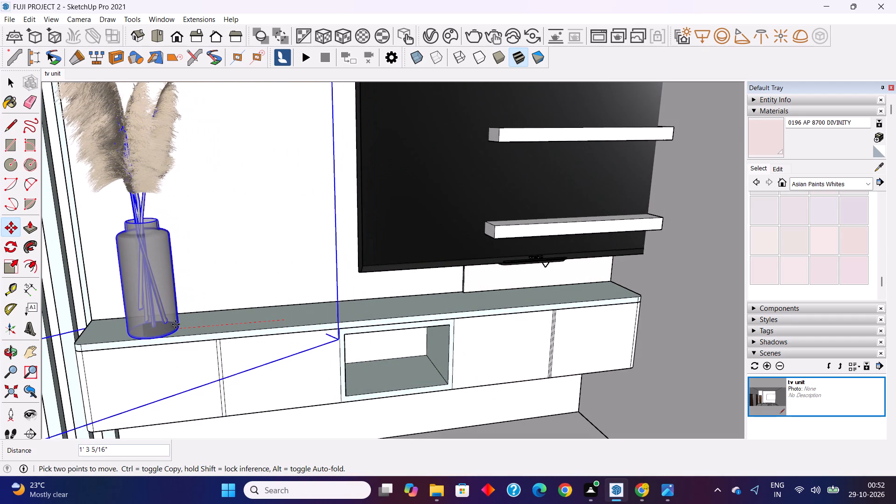
{"action": "left_click", "coordinate": [164, 325]}
{"action": "scroll", "coordinate": [199, 323], "scroll_direction": "down", "scroll_amount": 4}
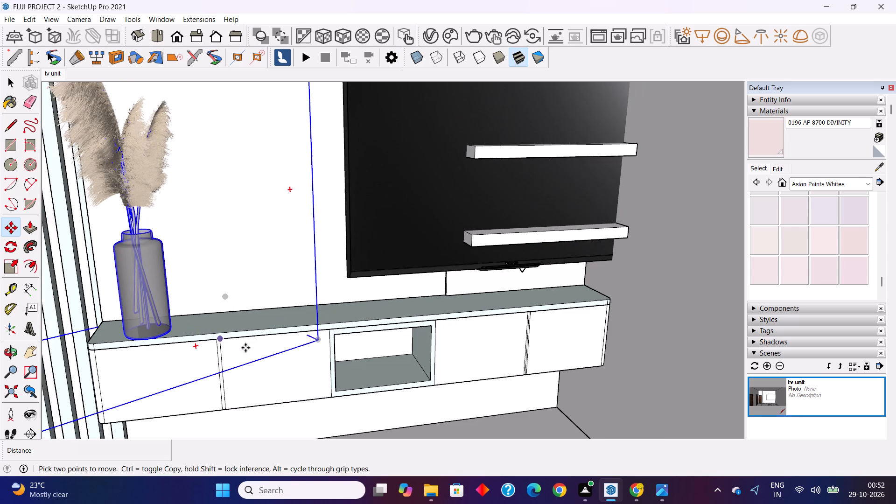
{"action": "middle_click_drag", "start_coordinate": [253, 350], "coordinate": [402, 354]}
{"action": "scroll", "coordinate": [402, 353], "scroll_direction": "down", "scroll_amount": 3}
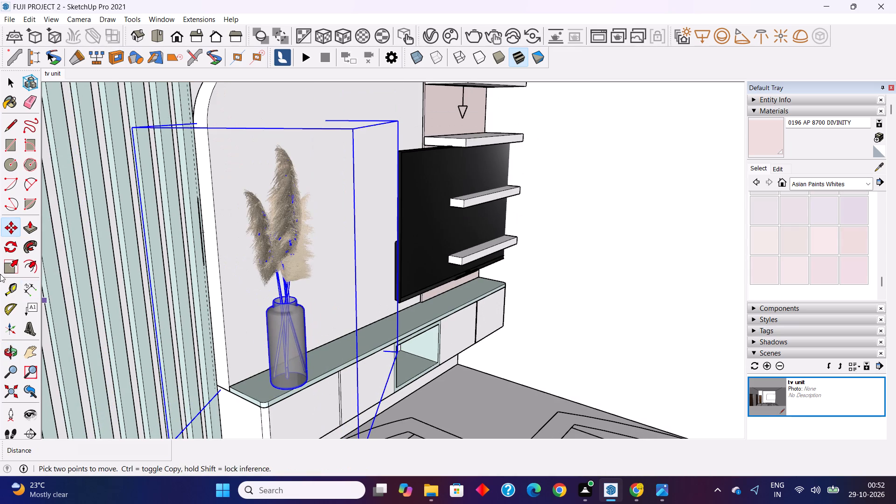
Scale the vase with its pampas stems down uniformly to about 0.55 of its size.
{"action": "left_click", "coordinate": [12, 261]}
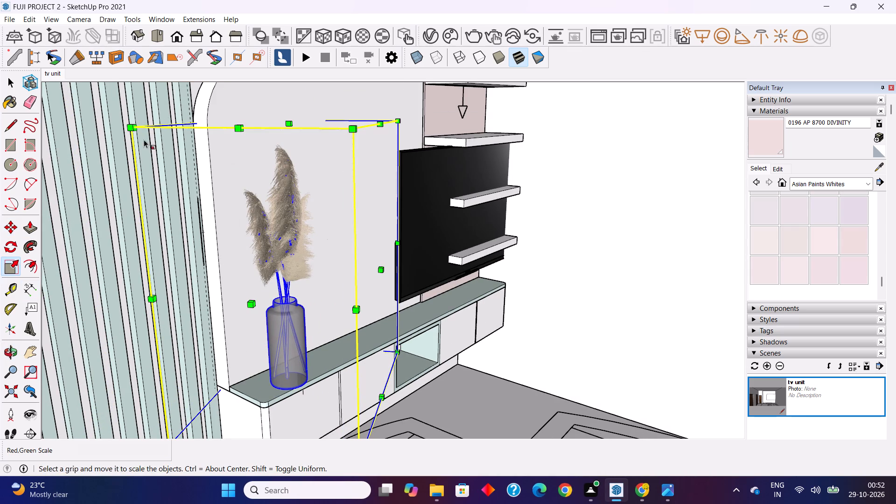
{"action": "left_click", "coordinate": [132, 127]}
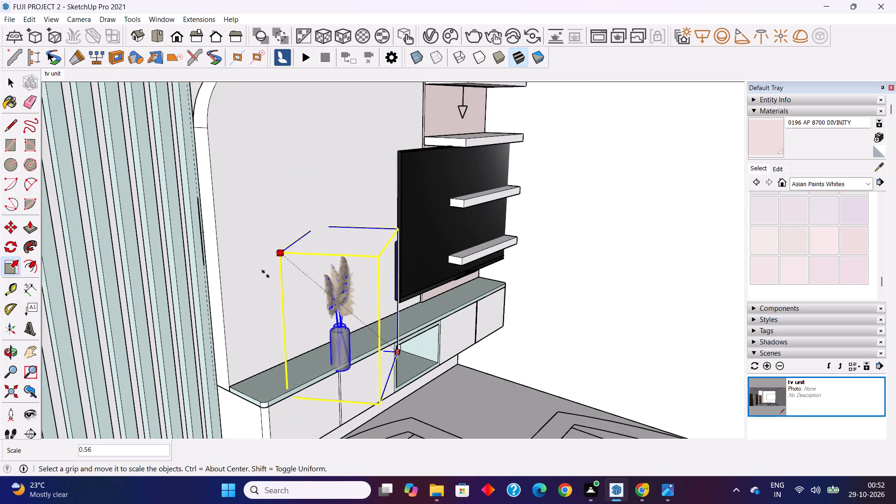
{"action": "left_click", "coordinate": [272, 279]}
Move the scaled-down vase about 1 7/8" so its base sits on the TV cabinet's top.
{"action": "middle_click_drag", "start_coordinate": [351, 363], "coordinate": [336, 335]}
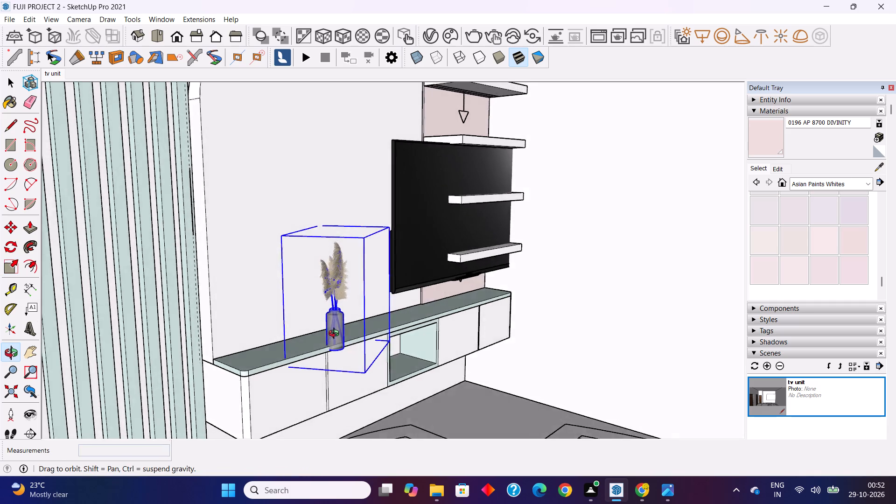
{"action": "middle_click_drag", "start_coordinate": [336, 335], "coordinate": [329, 318]}
{"action": "scroll", "coordinate": [329, 325], "scroll_direction": "up", "scroll_amount": 3}
{"action": "scroll", "coordinate": [230, 353], "scroll_direction": "up", "scroll_amount": 1}
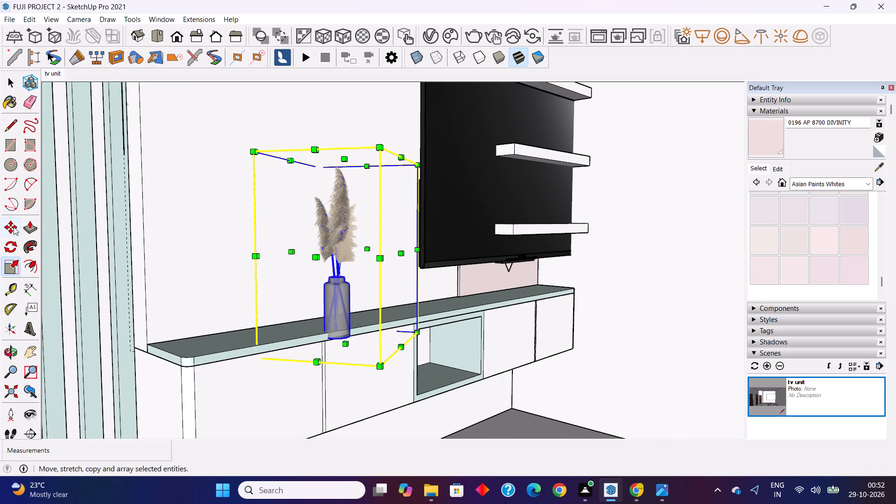
{"action": "left_click", "coordinate": [13, 227]}
{"action": "scroll", "coordinate": [316, 356], "scroll_direction": "up", "scroll_amount": 3}
{"action": "scroll", "coordinate": [371, 343], "scroll_direction": "up", "scroll_amount": 5}
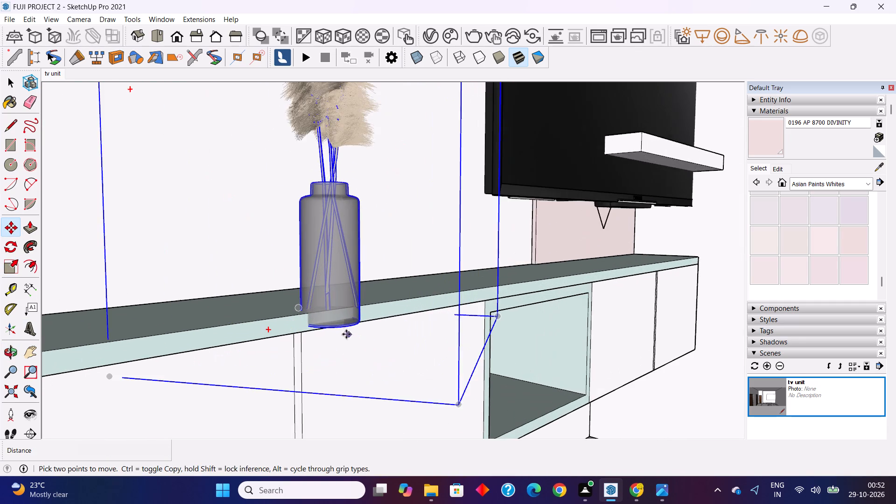
{"action": "scroll", "coordinate": [340, 330], "scroll_direction": "up", "scroll_amount": 5}
{"action": "left_click", "coordinate": [340, 328]}
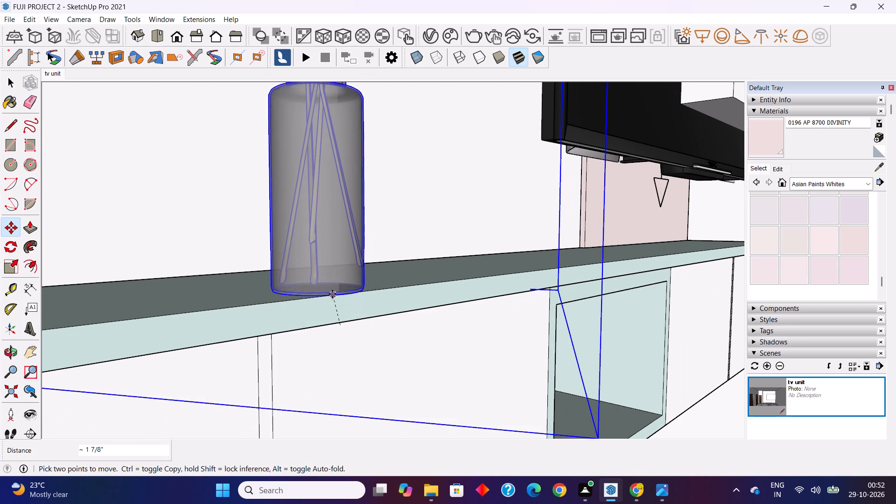
{"action": "left_click", "coordinate": [332, 294]}
Move the vase about 3" back from the cabinet's front edge towards the wall.
{"action": "middle_click_drag", "start_coordinate": [336, 328], "coordinate": [328, 398]}
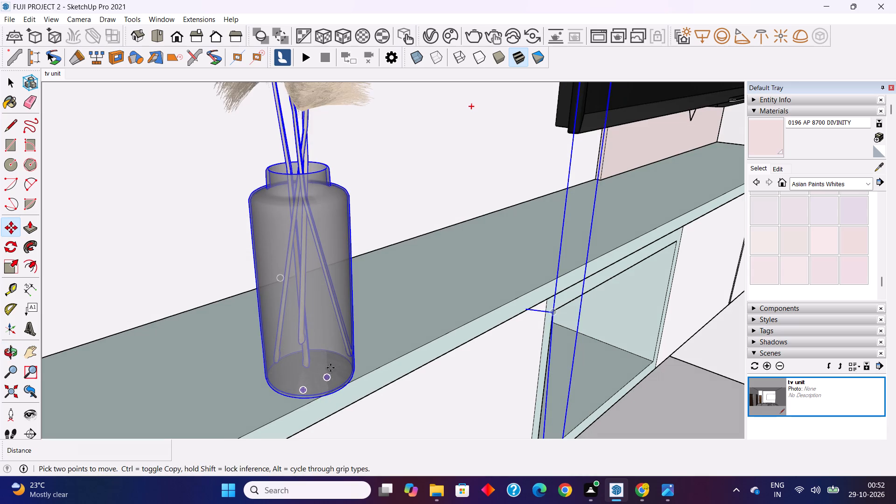
{"action": "scroll", "coordinate": [333, 339], "scroll_direction": "down", "scroll_amount": 3}
{"action": "scroll", "coordinate": [409, 289], "scroll_direction": "down", "scroll_amount": 10}
{"action": "middle_click_drag", "start_coordinate": [352, 337], "coordinate": [370, 341]}
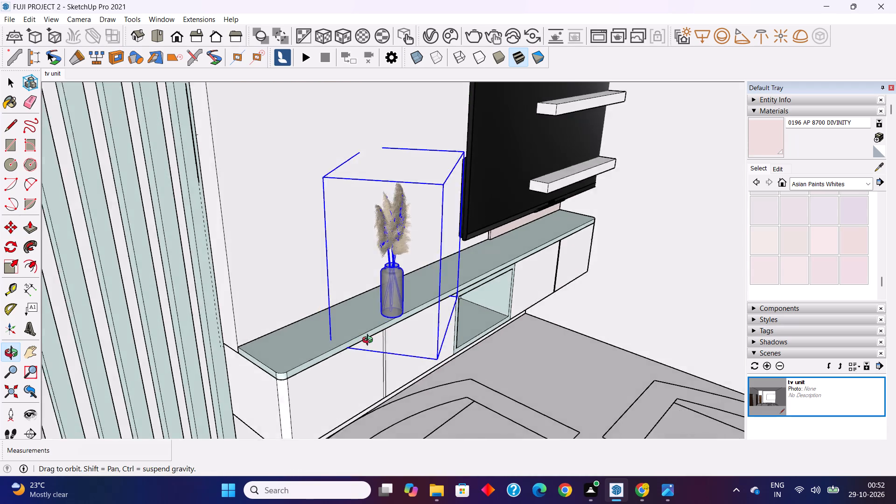
{"action": "middle_click_drag", "start_coordinate": [370, 341], "coordinate": [451, 338]}
{"action": "left_click", "coordinate": [447, 310]}
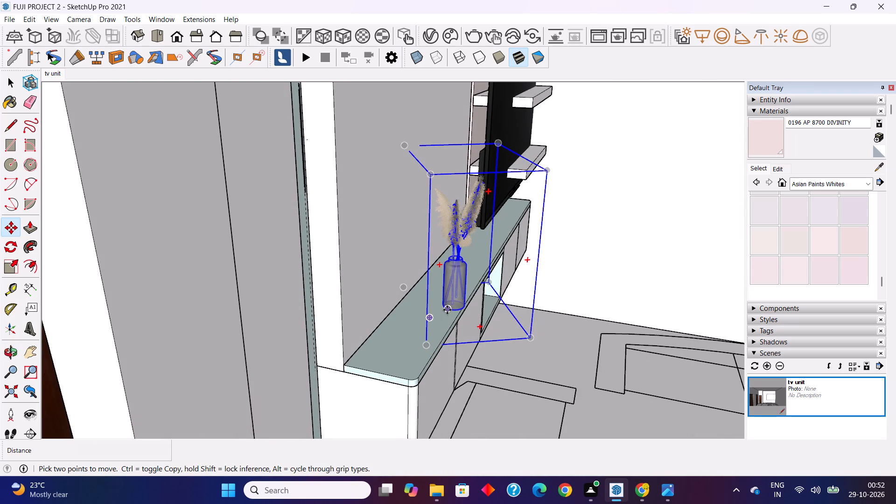
{"action": "left_click", "coordinate": [430, 301]}
Move the vase about 1' 3" along the TV cabinet towards its end beside the slatted panel.
{"action": "middle_click_drag", "start_coordinate": [444, 339], "coordinate": [432, 344]}
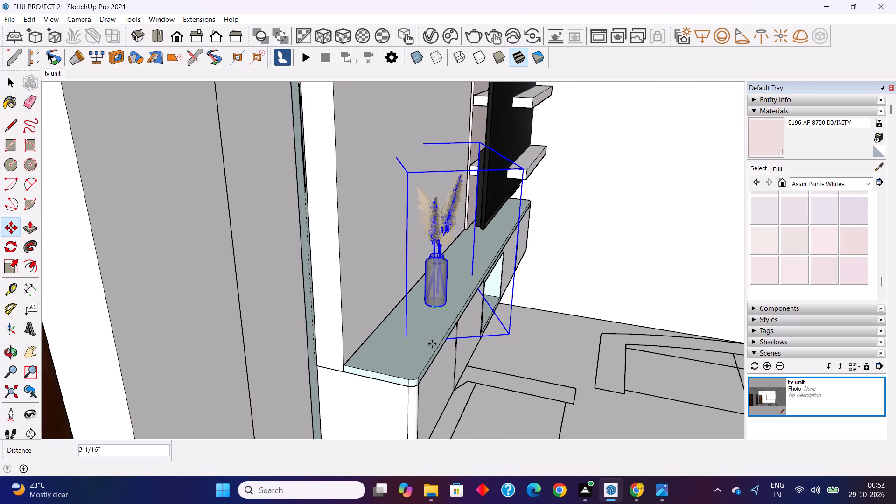
{"action": "middle_click_drag", "start_coordinate": [432, 344], "coordinate": [220, 388]}
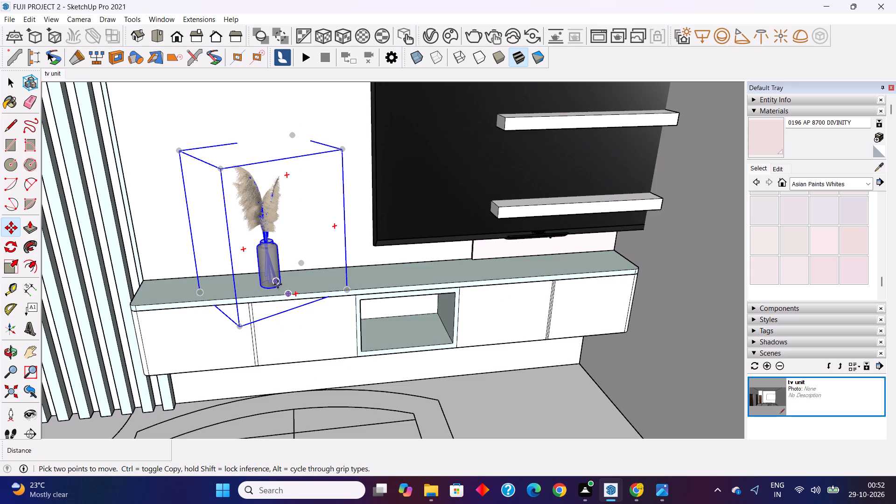
{"action": "left_click", "coordinate": [278, 284]}
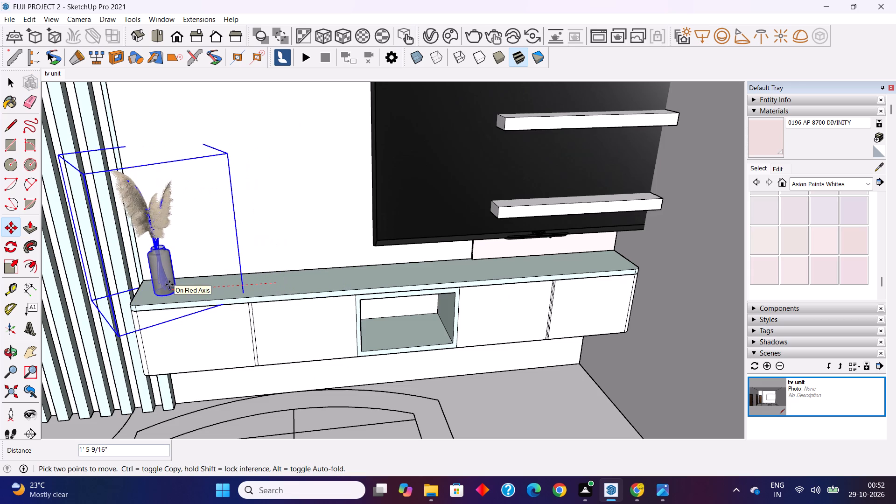
{"action": "left_click", "coordinate": [185, 283]}
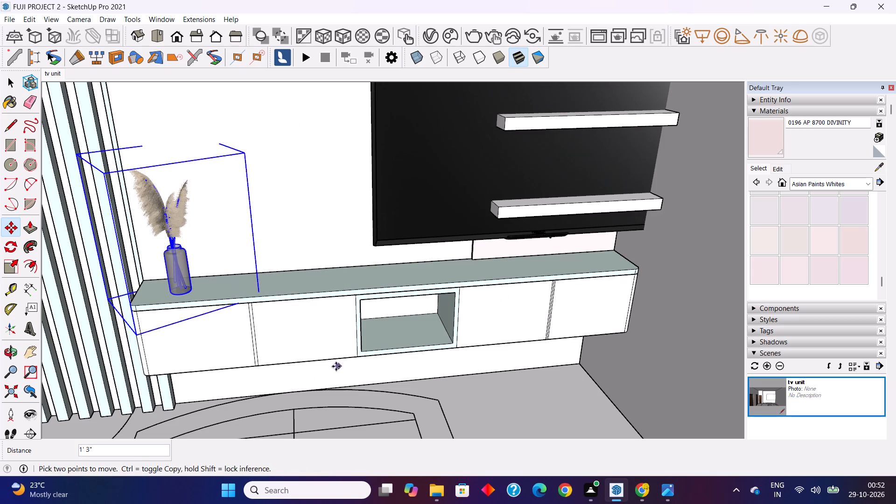
Move the TV about 2' 1" along the wall, away from the shelves and towards the vase.
{"action": "middle_click_drag", "start_coordinate": [335, 366], "coordinate": [409, 422], "text": "shift"}
{"action": "middle_click_drag", "start_coordinate": [461, 338], "coordinate": [522, 334]}
{"action": "key", "text": "space"}
{"action": "left_click", "coordinate": [500, 255]}
{"action": "middle_click_drag", "start_coordinate": [443, 269], "coordinate": [433, 281]}
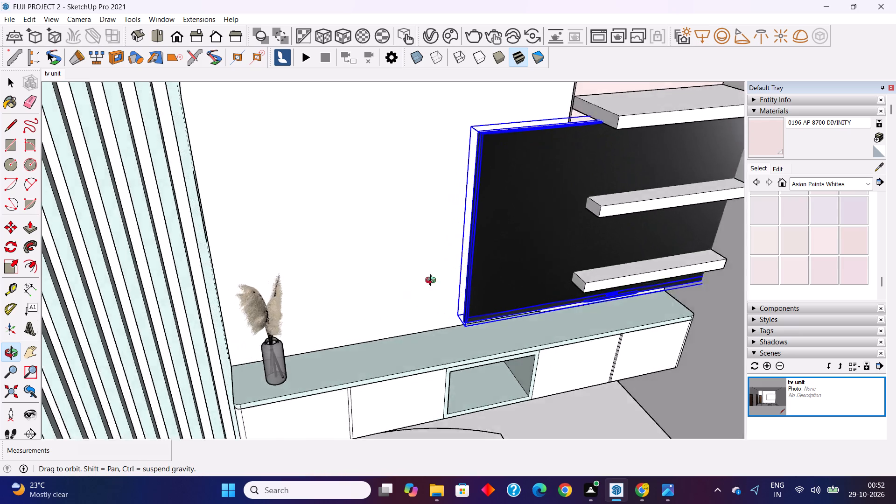
{"action": "middle_click_drag", "start_coordinate": [433, 281], "coordinate": [464, 253]}
{"action": "middle_click_drag", "start_coordinate": [462, 253], "coordinate": [282, 314], "text": "shift"}
{"action": "middle_click_drag", "start_coordinate": [391, 291], "coordinate": [431, 277]}
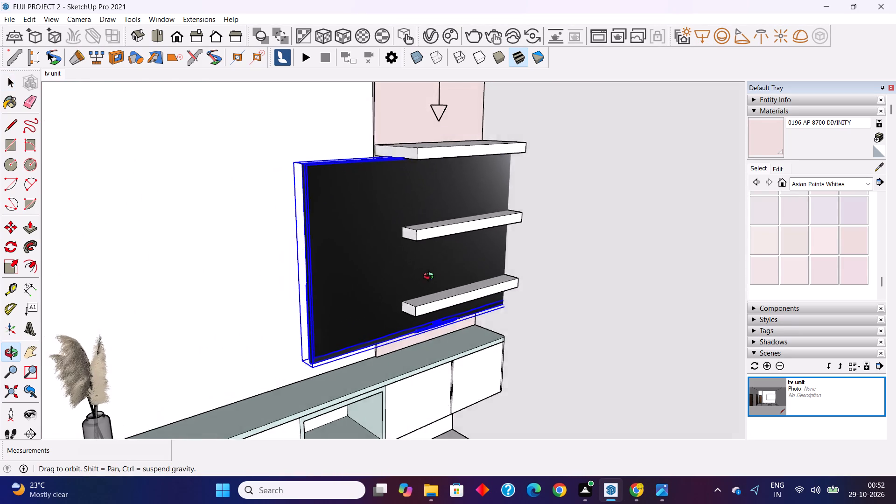
{"action": "middle_click_drag", "start_coordinate": [431, 277], "coordinate": [454, 267]}
{"action": "scroll", "coordinate": [456, 267], "scroll_direction": "down", "scroll_amount": 2}
{"action": "left_click", "coordinate": [11, 228]}
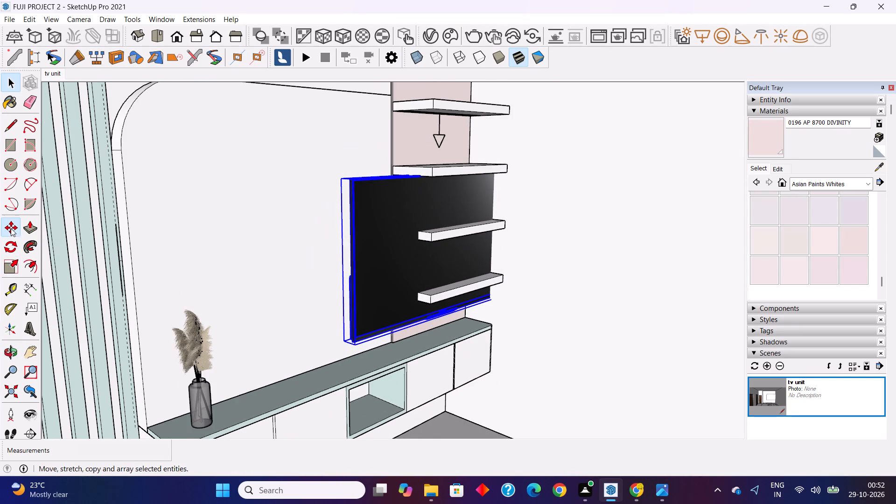
{"action": "left_click", "coordinate": [357, 350]}
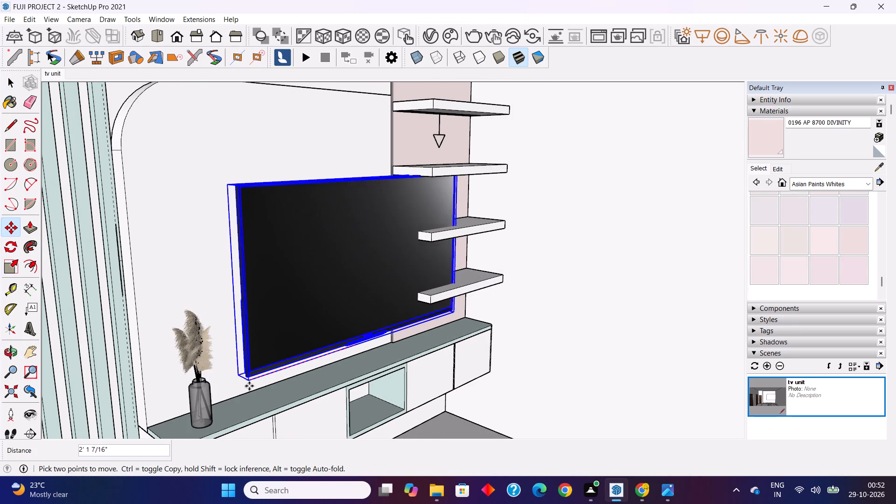
{"action": "left_click", "coordinate": [248, 387]}
Push the TV about 5" back towards the arched wall panel.
{"action": "middle_click_drag", "start_coordinate": [274, 375], "coordinate": [315, 338]}
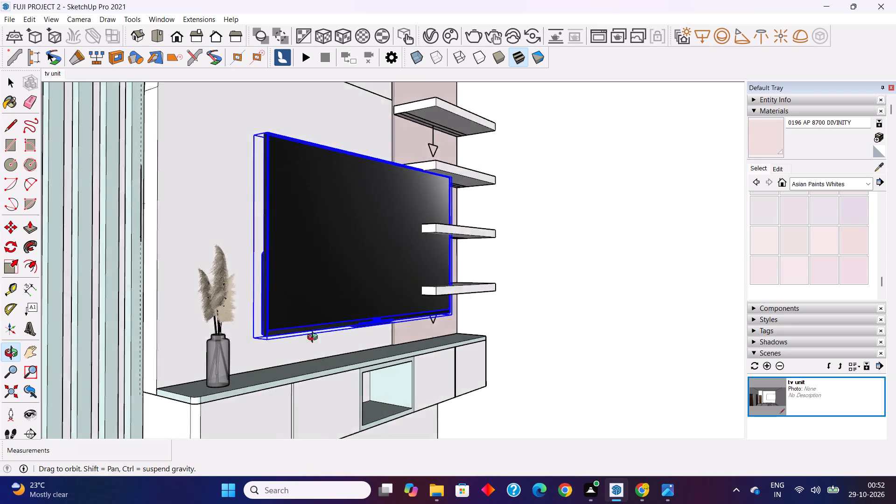
{"action": "middle_click_drag", "start_coordinate": [315, 338], "coordinate": [384, 410]}
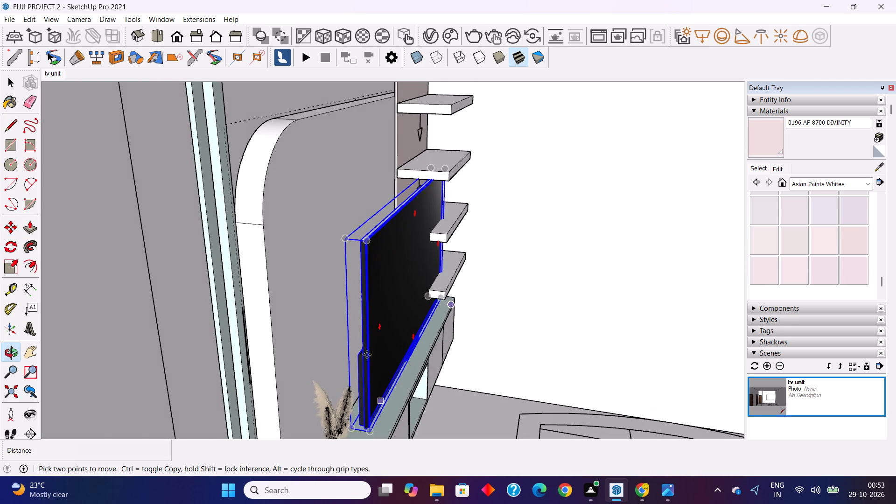
{"action": "scroll", "coordinate": [357, 237], "scroll_direction": "up", "scroll_amount": 2}
{"action": "left_click", "coordinate": [365, 238]}
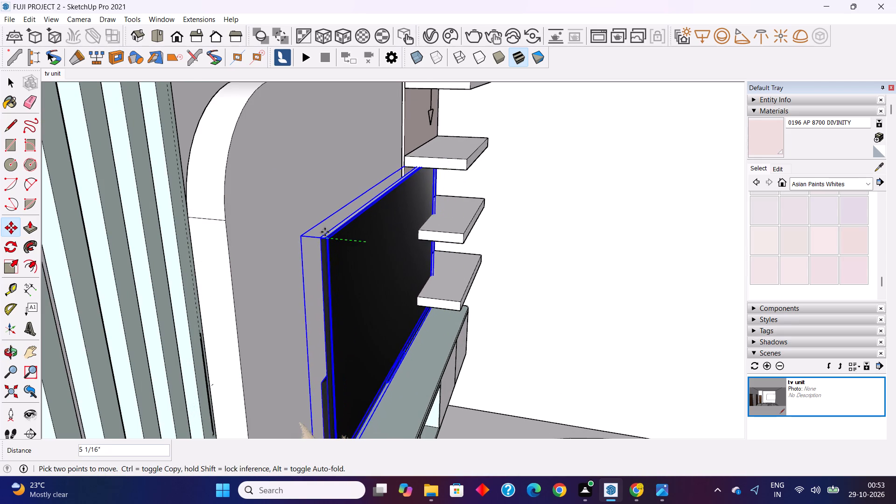
{"action": "left_click", "coordinate": [323, 231]}
Move the TV another 1' 2" or so along the wall to clear the floating shelves.
{"action": "middle_click_drag", "start_coordinate": [345, 240], "coordinate": [211, 217]}
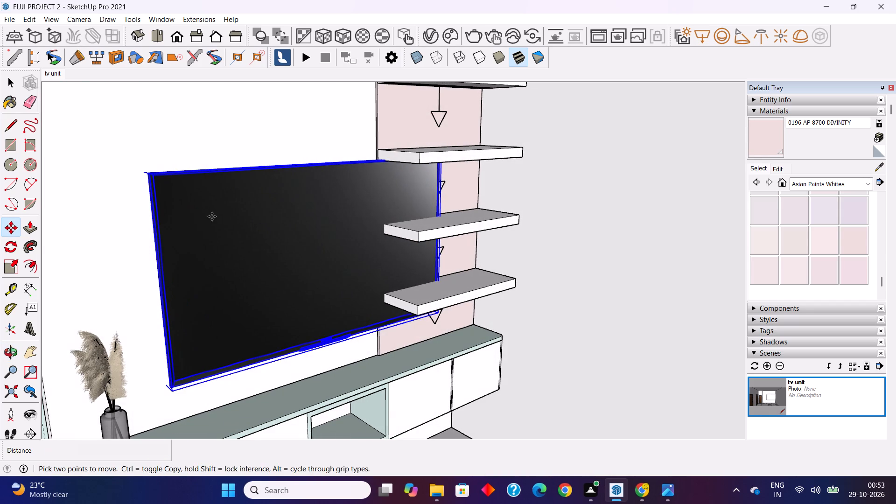
{"action": "scroll", "coordinate": [233, 213], "scroll_direction": "down", "scroll_amount": 5}
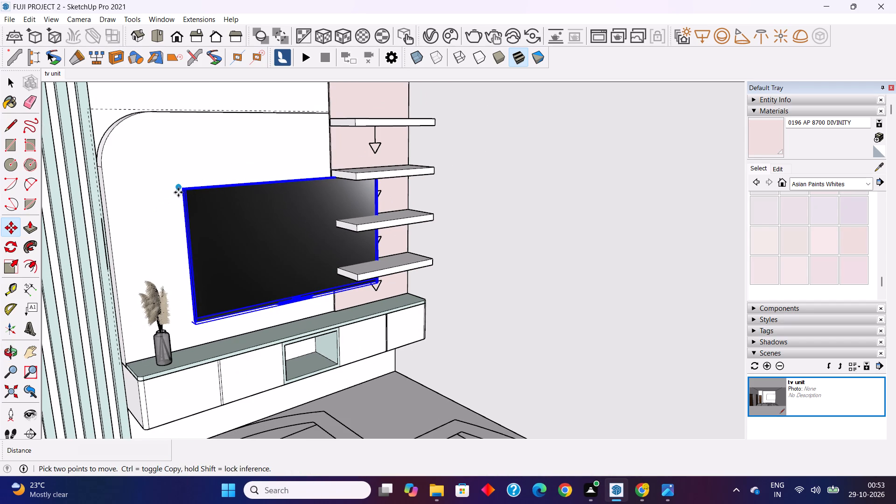
{"action": "left_click", "coordinate": [180, 188]}
{"action": "left_click", "coordinate": [119, 194]}
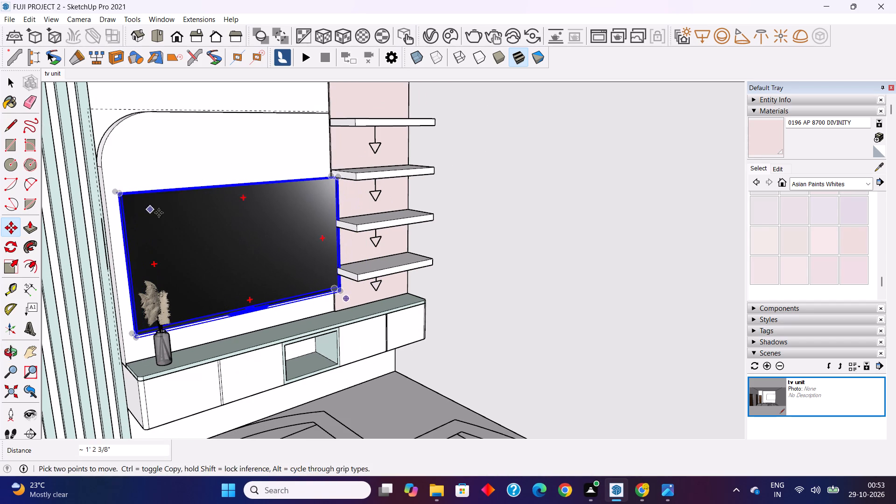
Scale the TV down uniformly to about 0.86 from its upper corner on the vase side.
{"action": "middle_click_drag", "start_coordinate": [172, 215], "coordinate": [107, 221]}
{"action": "left_click", "coordinate": [8, 268]}
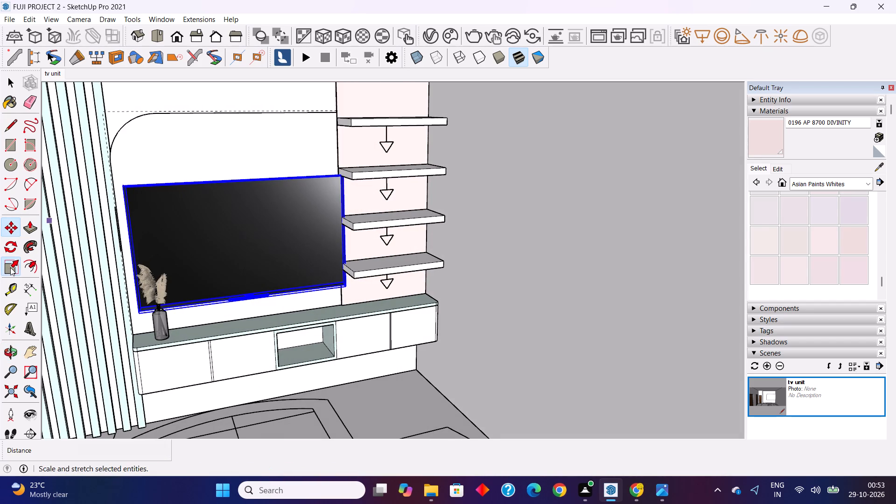
{"action": "left_click", "coordinate": [125, 186]}
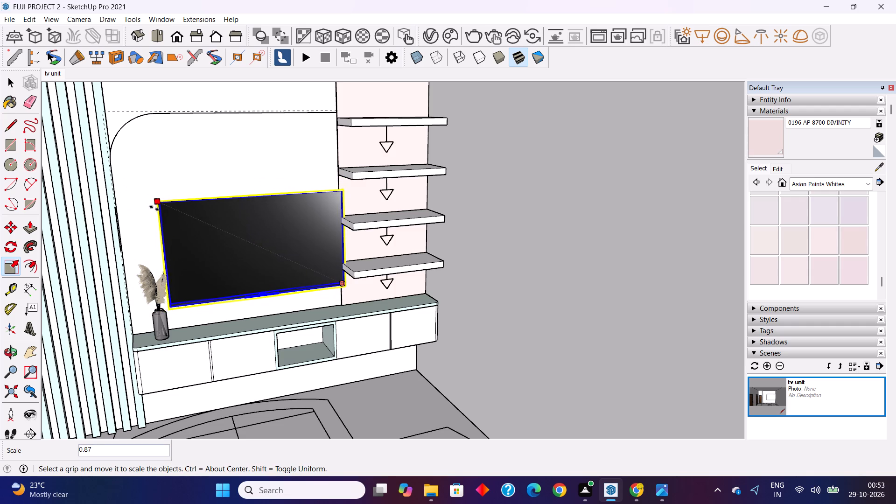
{"action": "left_click", "coordinate": [156, 209]}
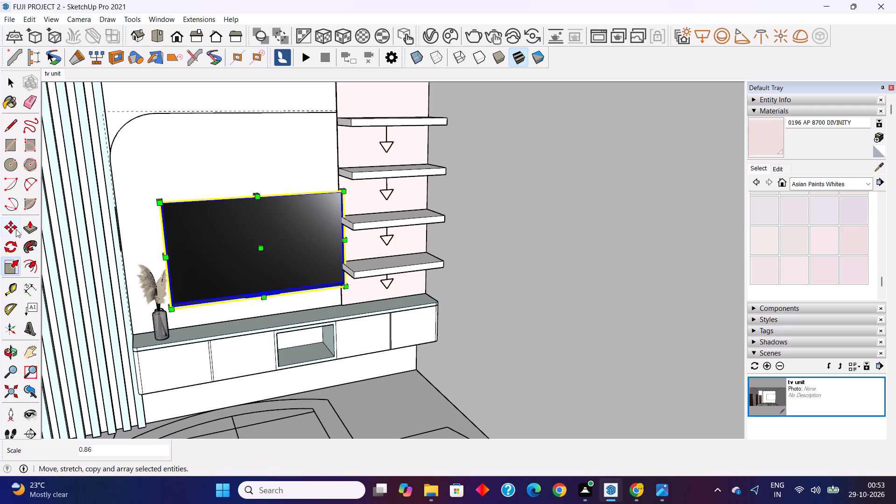
Raise the TV about 1' 3 3/4" on the wall above the cabinet.
{"action": "left_click", "coordinate": [10, 231]}
{"action": "middle_click_drag", "start_coordinate": [135, 247], "coordinate": [200, 254]}
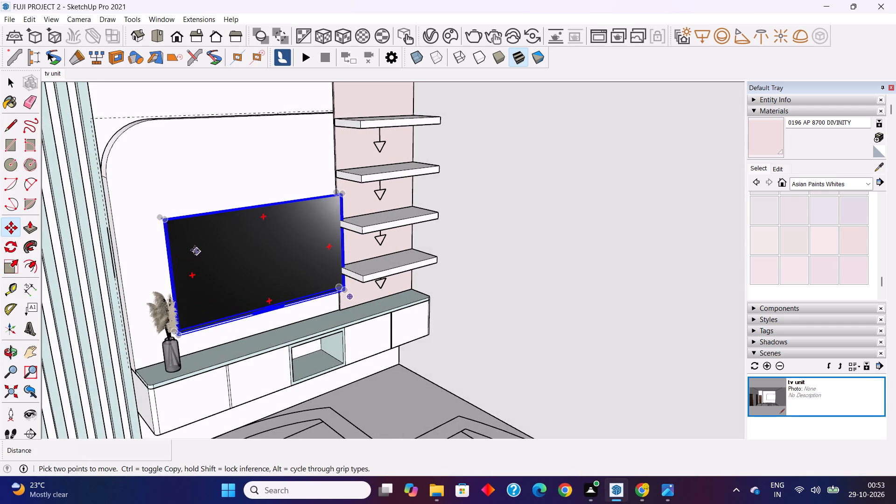
{"action": "scroll", "coordinate": [164, 216], "scroll_direction": "up", "scroll_amount": 5}
{"action": "left_click", "coordinate": [160, 217]}
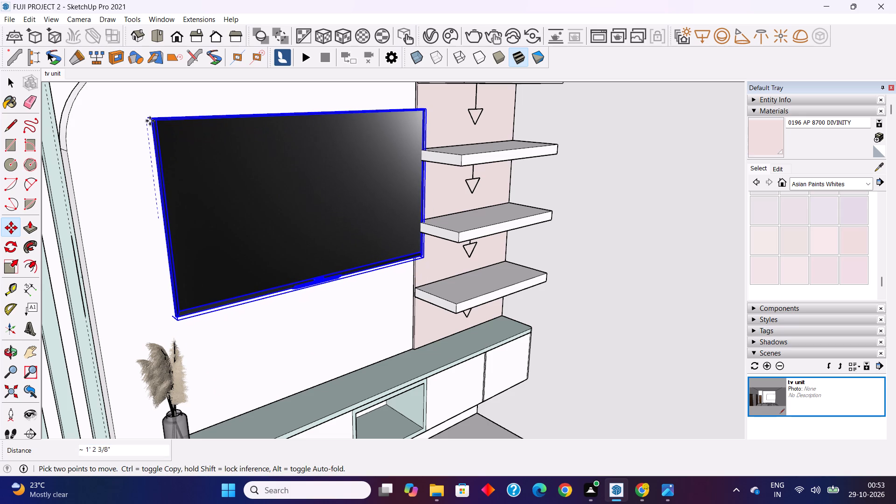
{"action": "left_click", "coordinate": [146, 107]}
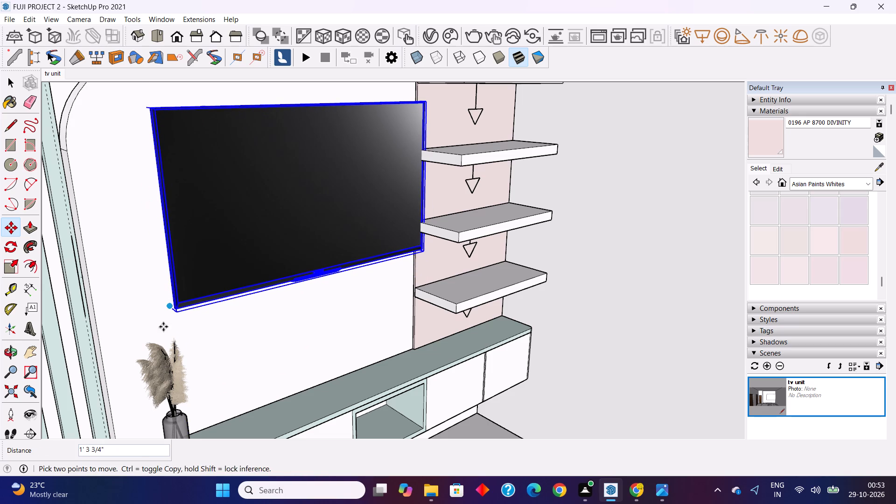
Move the TV about 3/4" out from the wall panel towards the room.
{"action": "middle_click_drag", "start_coordinate": [163, 327], "coordinate": [232, 297]}
{"action": "scroll", "coordinate": [233, 297], "scroll_direction": "up", "scroll_amount": 7}
{"action": "middle_click_drag", "start_coordinate": [234, 297], "coordinate": [245, 299]}
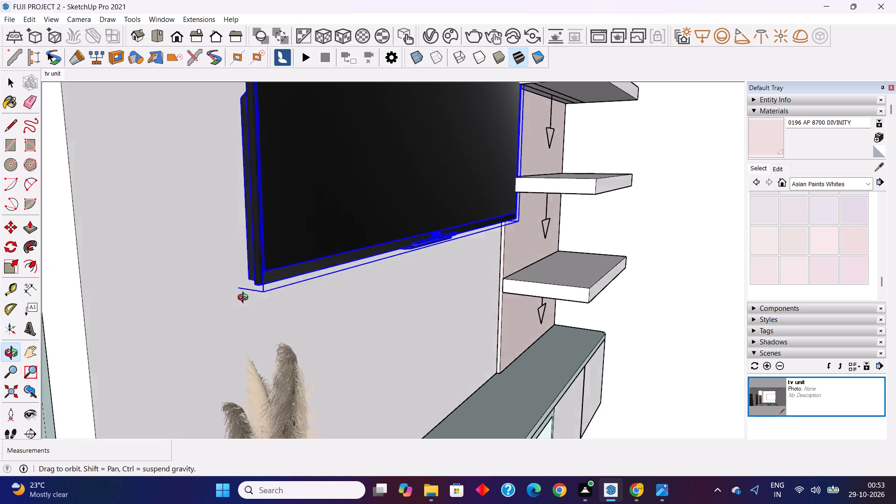
{"action": "middle_click_drag", "start_coordinate": [245, 299], "coordinate": [277, 300]}
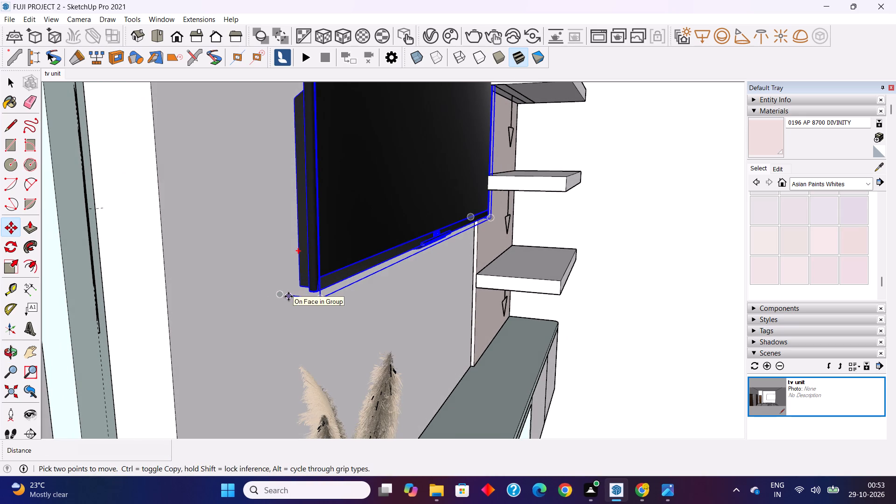
{"action": "left_click", "coordinate": [281, 295]}
{"action": "left_click", "coordinate": [286, 295]}
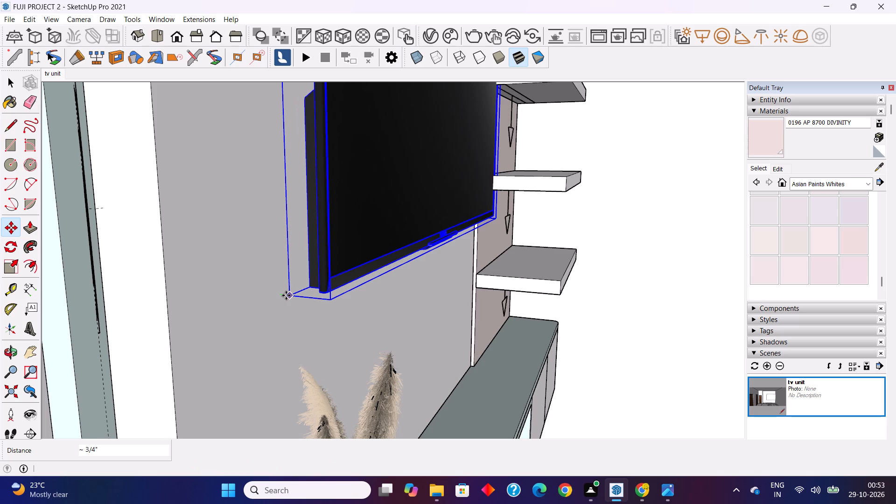
Move the TV about 6 1/8" along the wall towards the fluted panel and return to the tv unit scene.
{"action": "left_click", "coordinate": [286, 295]}
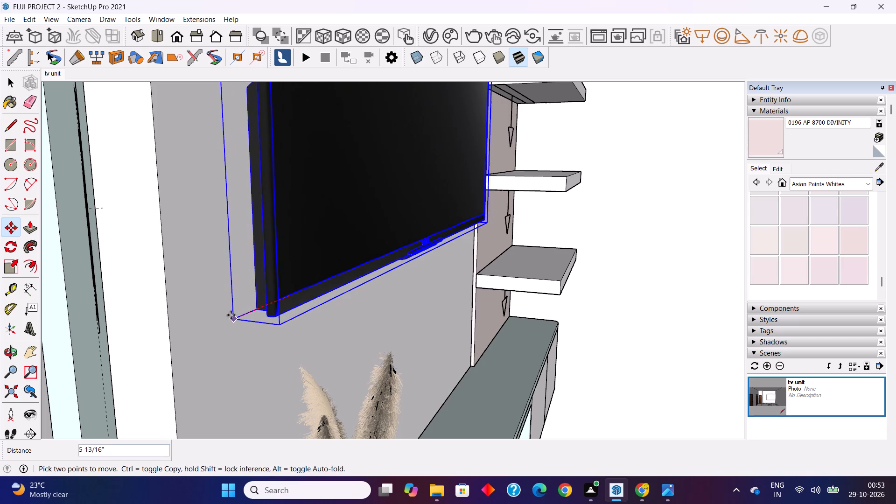
{"action": "left_click", "coordinate": [227, 316]}
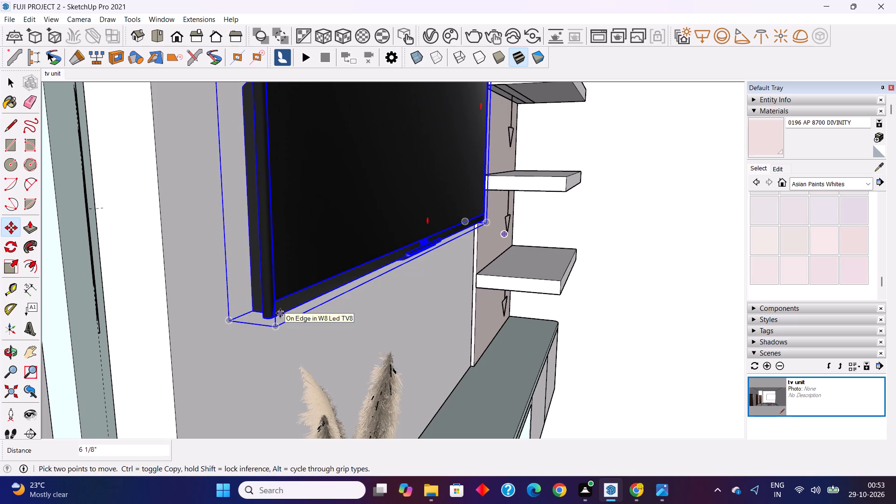
{"action": "middle_click_drag", "start_coordinate": [305, 309], "coordinate": [51, 297]}
{"action": "scroll", "coordinate": [138, 270], "scroll_direction": "down", "scroll_amount": 3}
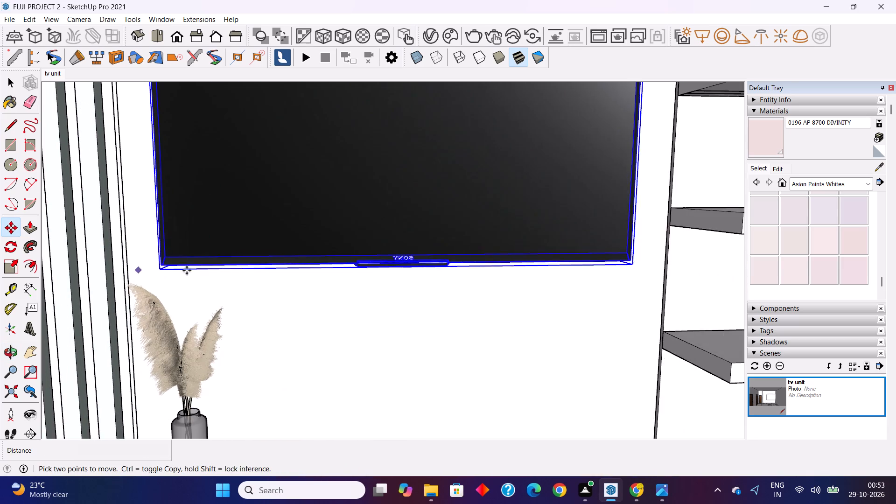
{"action": "scroll", "coordinate": [232, 276], "scroll_direction": "down", "scroll_amount": 2}
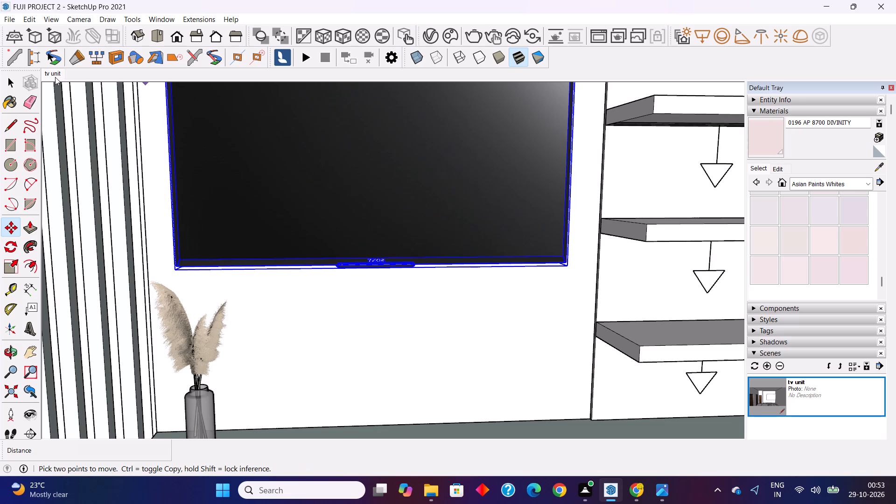
{"action": "left_click", "coordinate": [55, 77]}
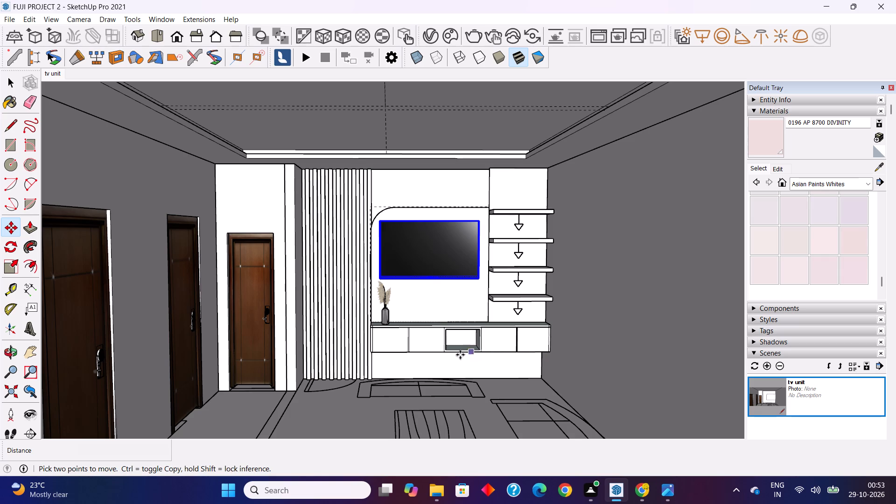
Paint the room's floor with the Carrera Marble material from the Stone collection, working inside the floor's group.
{"action": "middle_click_drag", "start_coordinate": [444, 342], "coordinate": [400, 292], "text": "shift"}
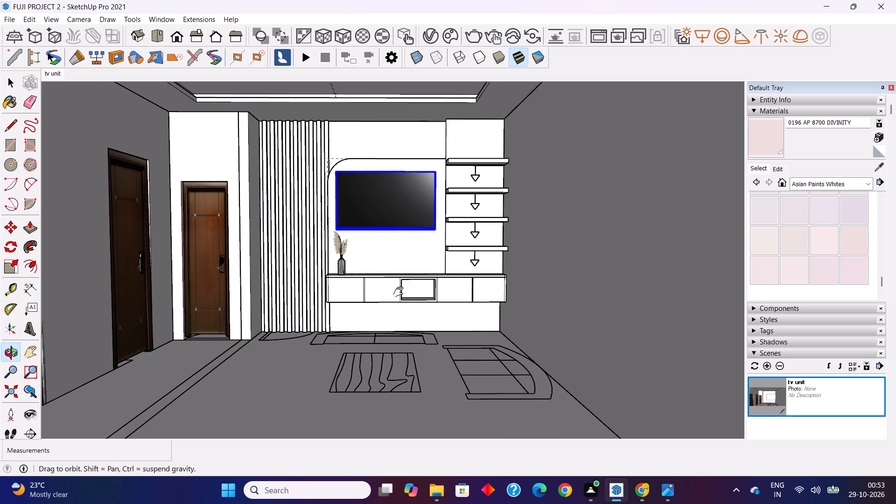
{"action": "middle_click_drag", "start_coordinate": [400, 292], "coordinate": [401, 292], "text": "shift"}
{"action": "middle_click_drag", "start_coordinate": [402, 364], "coordinate": [408, 369]}
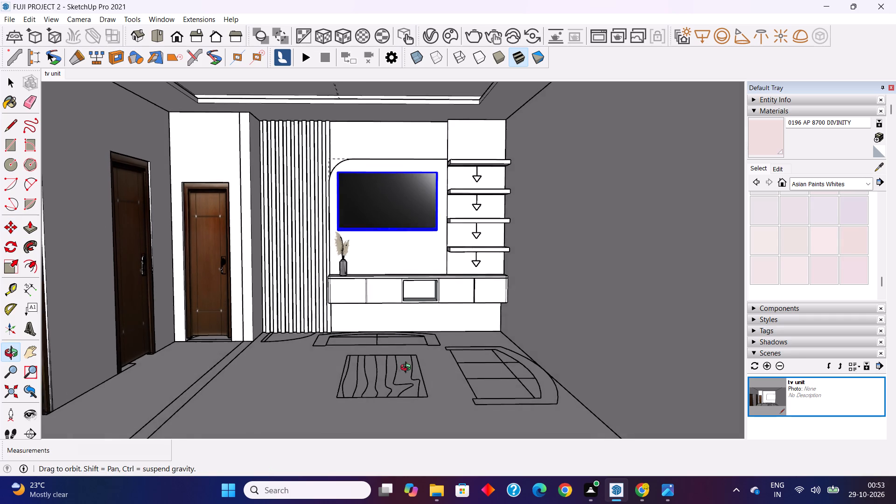
{"action": "middle_click_drag", "start_coordinate": [408, 369], "coordinate": [448, 399]}
{"action": "key", "text": "space"}
{"action": "left_click", "coordinate": [356, 384]}
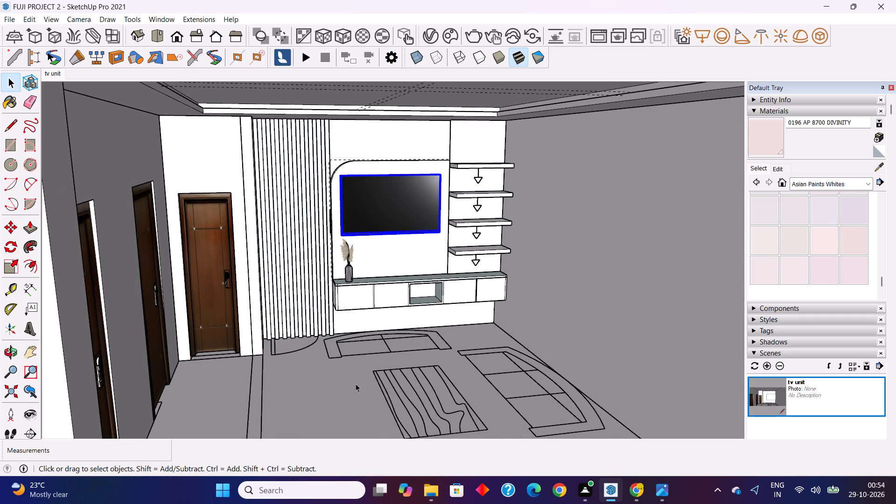
{"action": "double_click", "coordinate": [356, 384]}
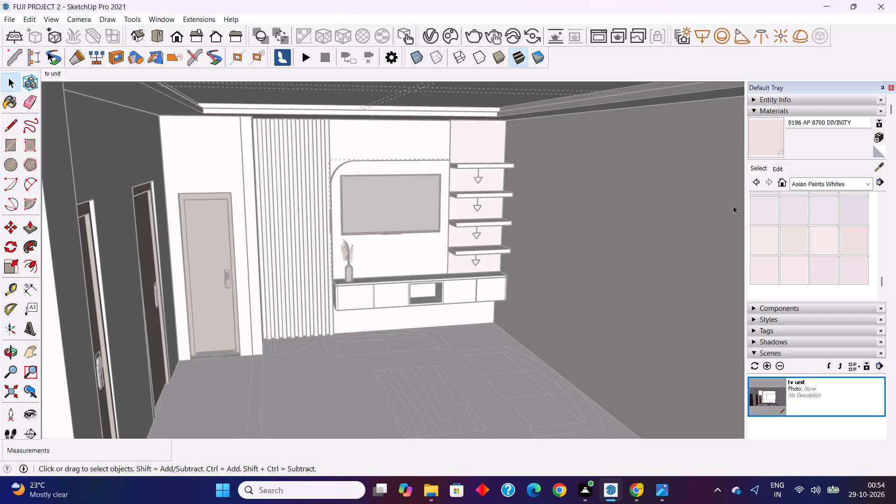
{"action": "left_click", "coordinate": [856, 184]}
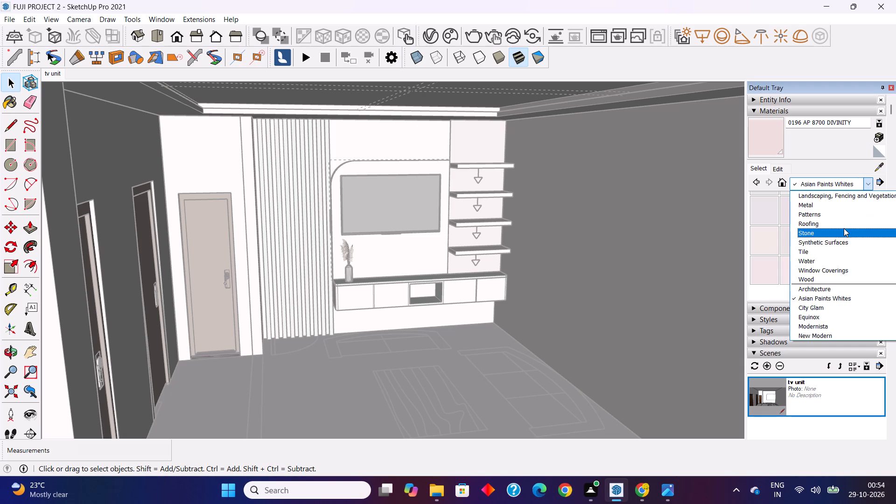
{"action": "left_click", "coordinate": [843, 228]}
{"action": "left_click", "coordinate": [768, 208]}
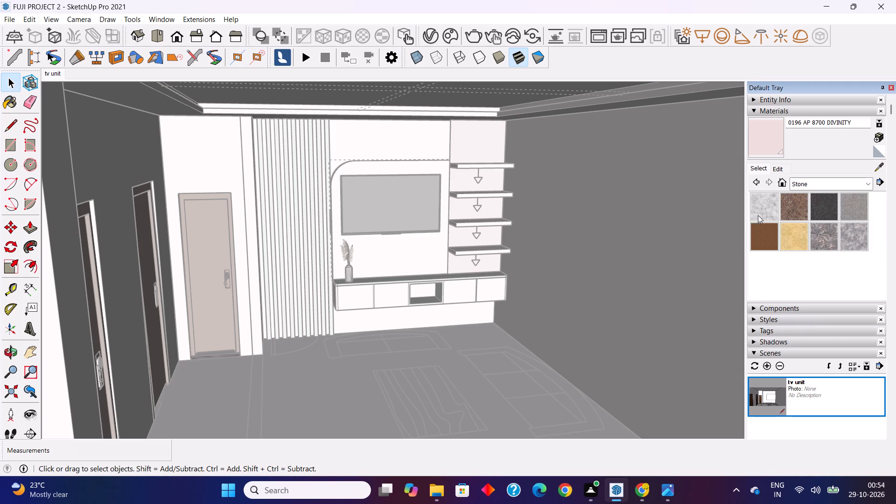
{"action": "left_click", "coordinate": [381, 357]}
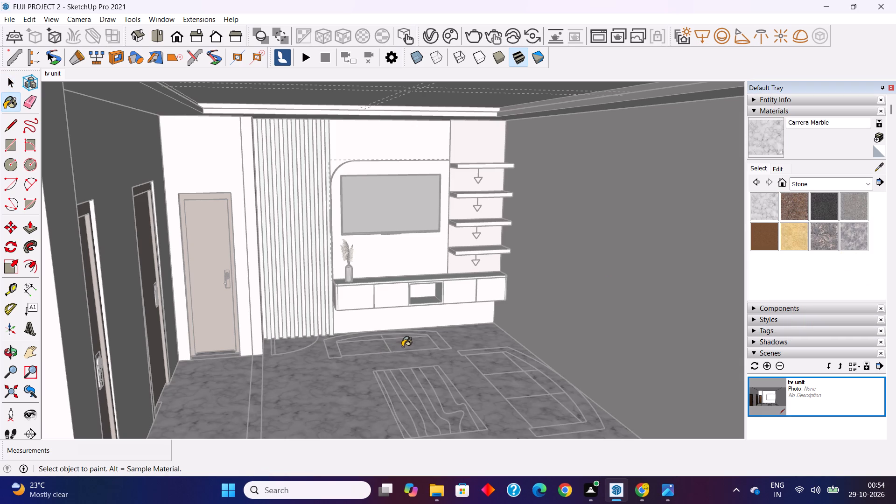
{"action": "key", "text": "space"}
{"action": "key", "text": "Escape"}
{"action": "key", "text": "Escape"}
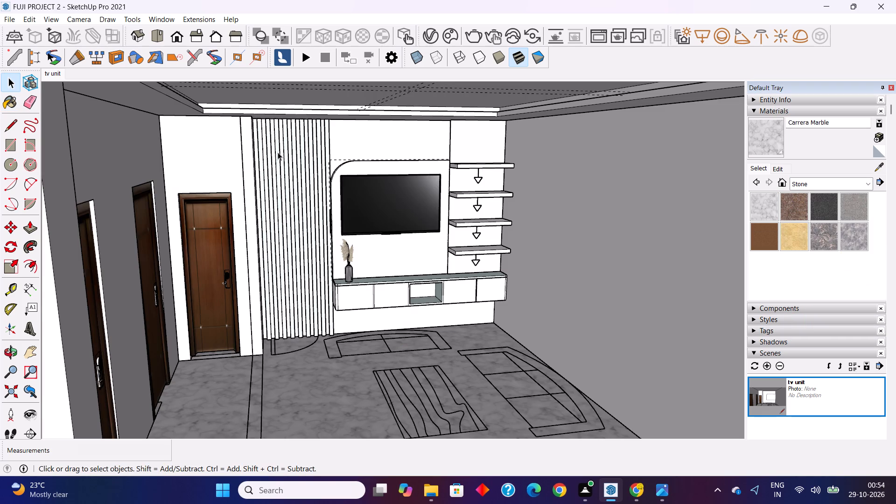
Draw a circle of 3" radius with 150 sides on the ceiling in front of the fluted panel.
{"action": "left_click", "coordinate": [47, 75]}
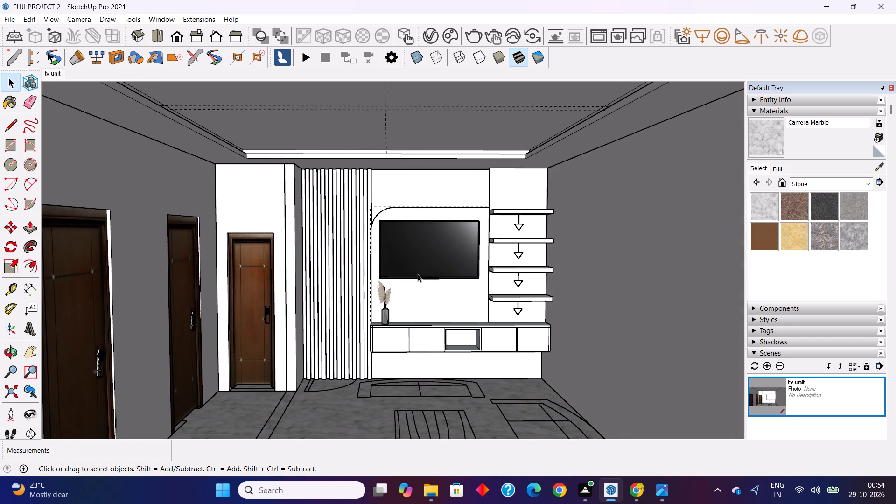
{"action": "middle_click_drag", "start_coordinate": [418, 273], "coordinate": [417, 248]}
{"action": "scroll", "coordinate": [379, 155], "scroll_direction": "up", "scroll_amount": 3}
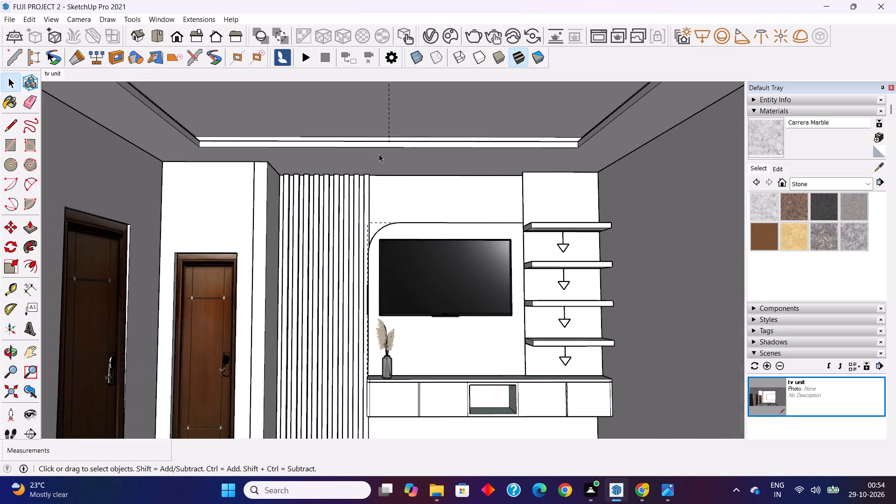
{"action": "scroll", "coordinate": [378, 154], "scroll_direction": "up", "scroll_amount": 7}
{"action": "middle_click_drag", "start_coordinate": [388, 178], "coordinate": [376, 129]}
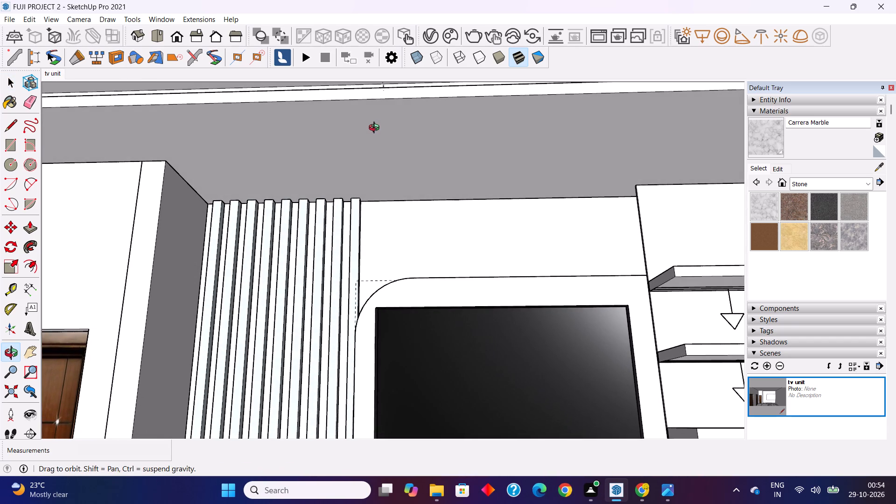
{"action": "middle_click_drag", "start_coordinate": [376, 129], "coordinate": [375, 129]}
{"action": "scroll", "coordinate": [377, 135], "scroll_direction": "up", "scroll_amount": 3}
{"action": "middle_click_drag", "start_coordinate": [364, 169], "coordinate": [361, 166]}
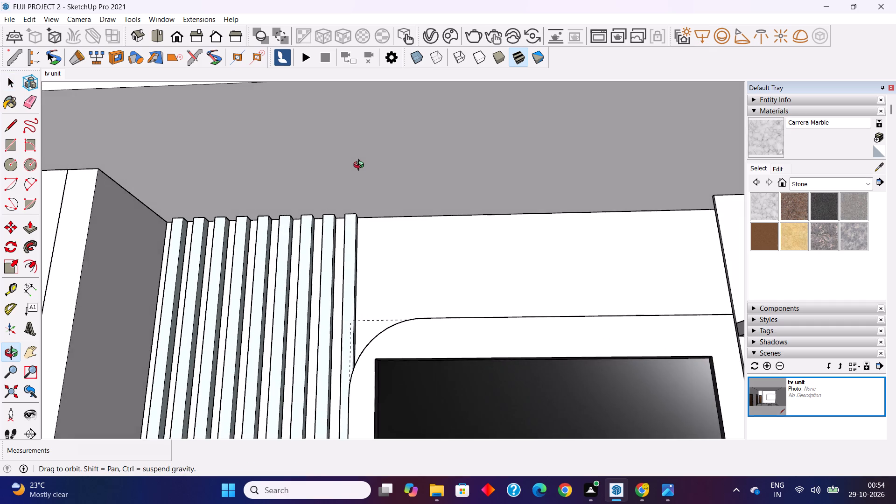
{"action": "middle_click_drag", "start_coordinate": [361, 166], "coordinate": [351, 142]}
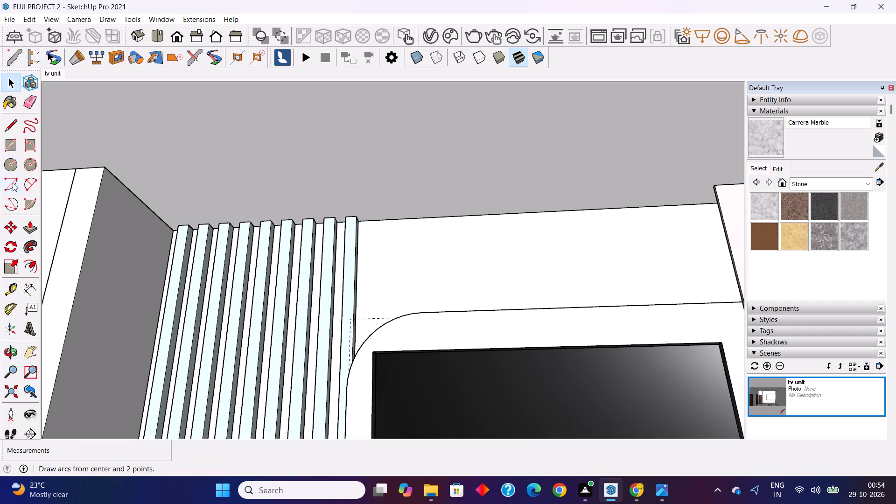
{"action": "left_click", "coordinate": [11, 162]}
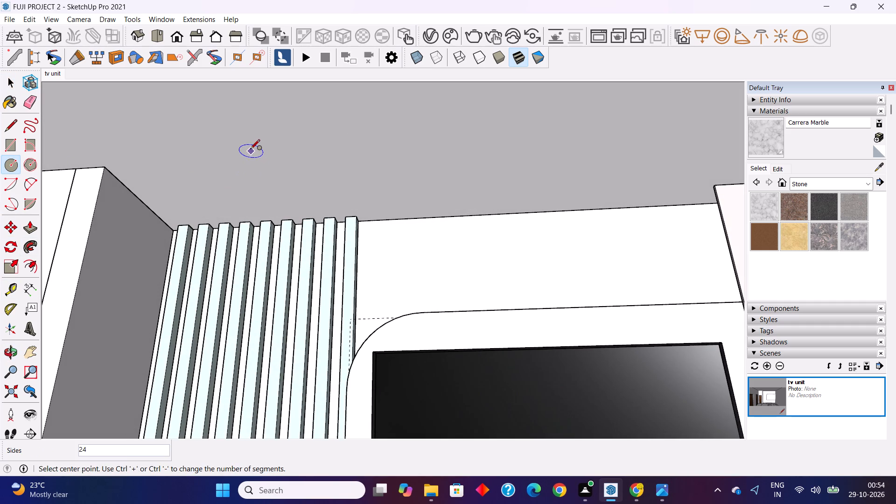
{"action": "left_click", "coordinate": [246, 143]}
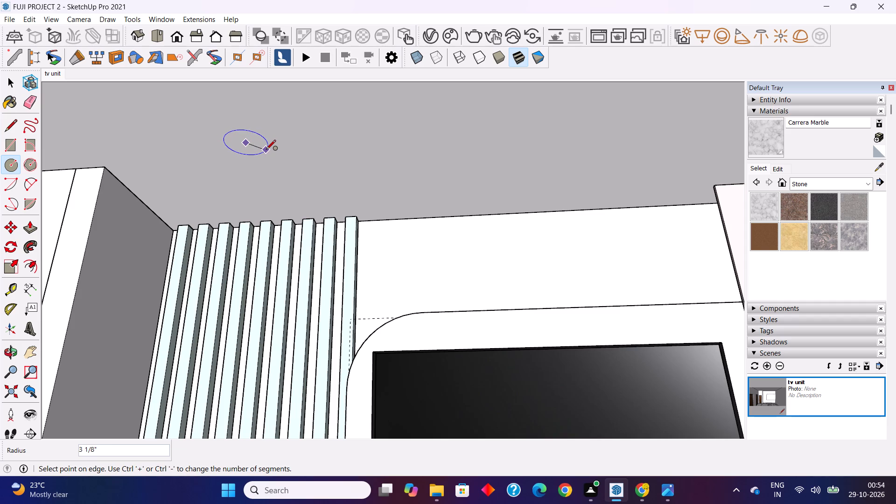
{"action": "key", "text": "3"}
{"action": "key", "text": "shift+quotedbl"}
{"action": "key", "text": "Return"}
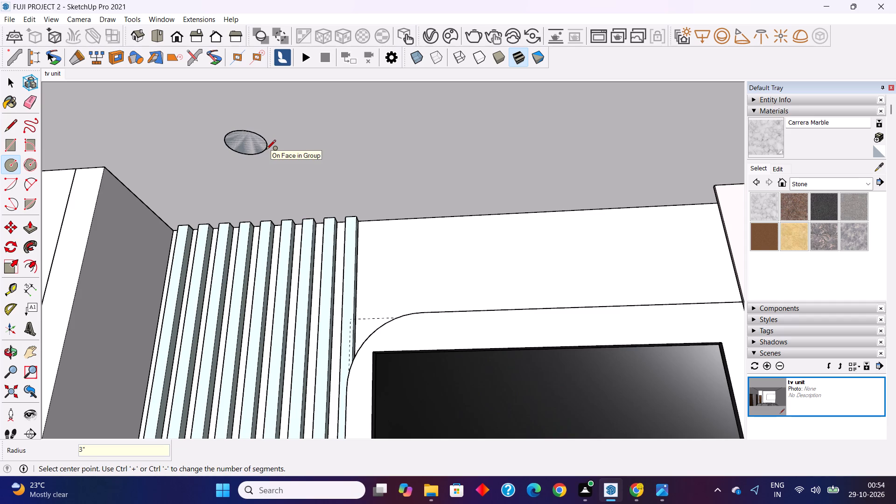
{"action": "type", "text": "150S"}
{"action": "key", "text": "Return"}
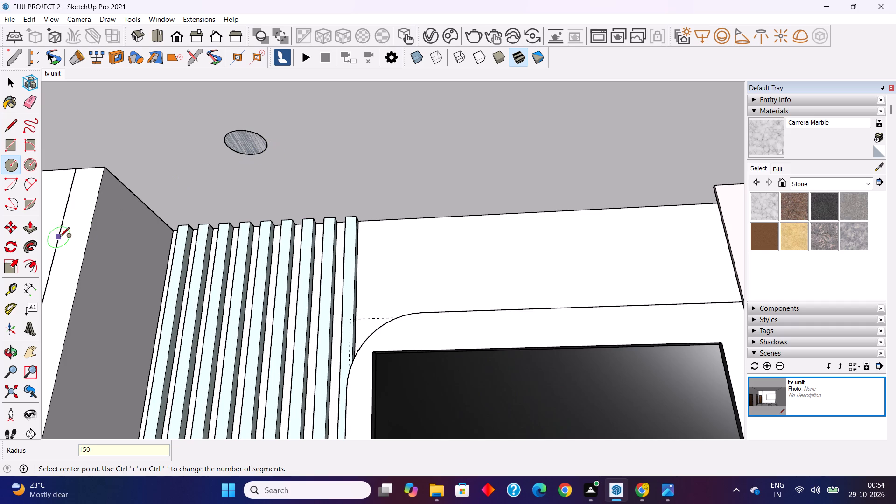
Push/Pull the ceiling circle 0.5" downward into a thin disc.
{"action": "left_click", "coordinate": [31, 231]}
{"action": "left_click", "coordinate": [256, 147]}
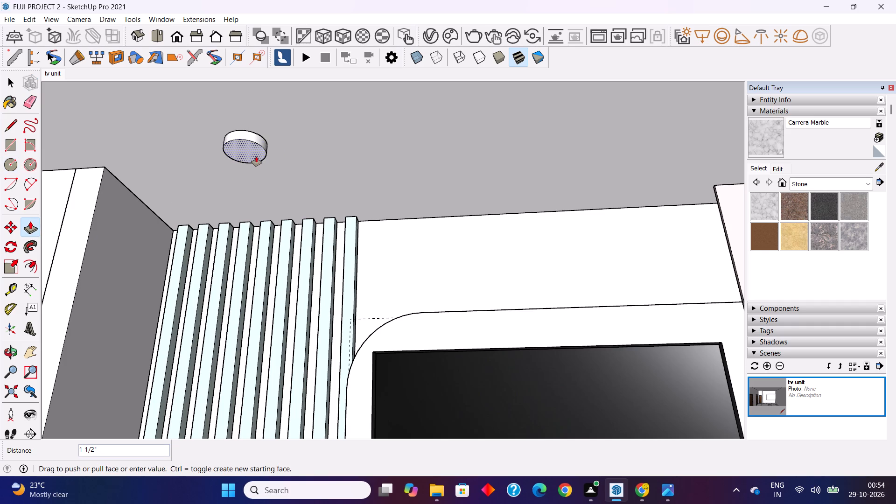
{"action": "type", "text": ".5"}
{"action": "key", "text": "shift+quotedbl"}
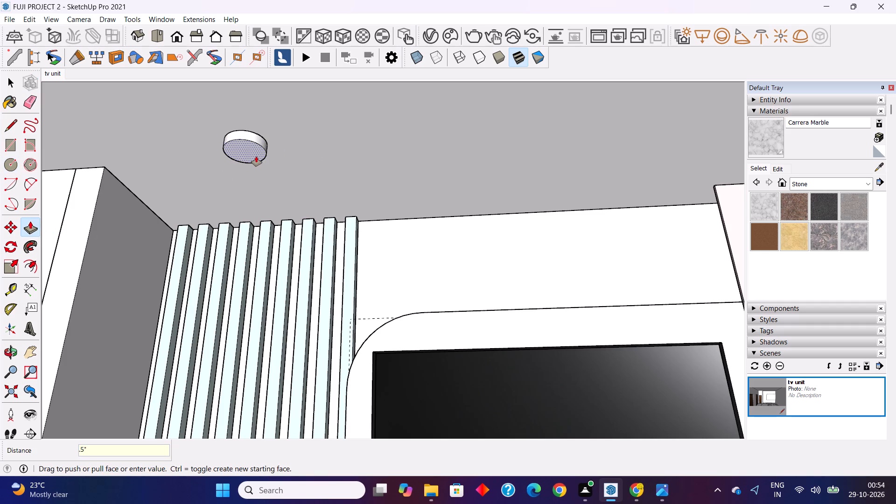
{"action": "key", "text": "Return"}
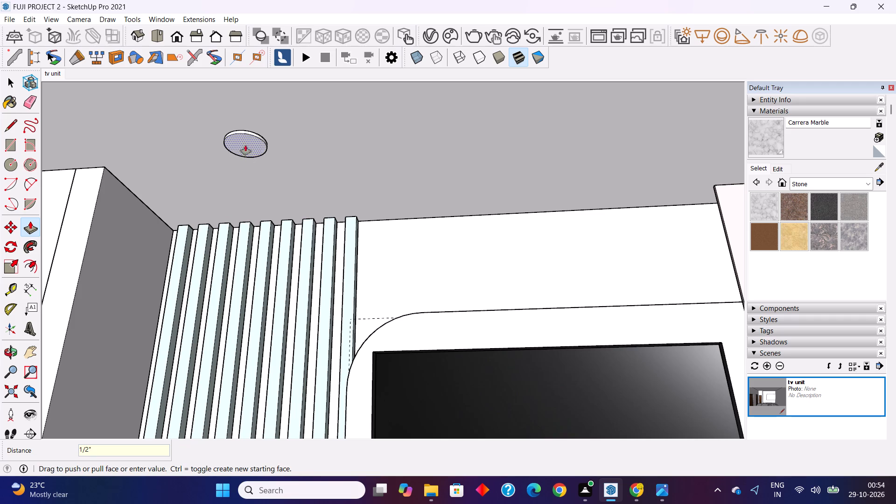
Offset the disc's lower edge inward by about 9/16" to outline a rim.
{"action": "scroll", "coordinate": [243, 111], "scroll_direction": "up", "scroll_amount": 8}
{"action": "scroll", "coordinate": [246, 148], "scroll_direction": "up", "scroll_amount": 5}
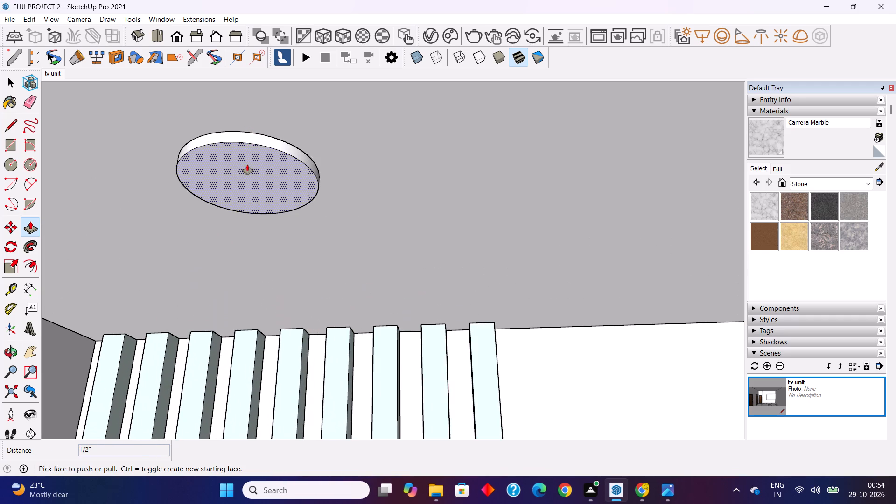
{"action": "middle_click_drag", "start_coordinate": [247, 165], "coordinate": [244, 135]}
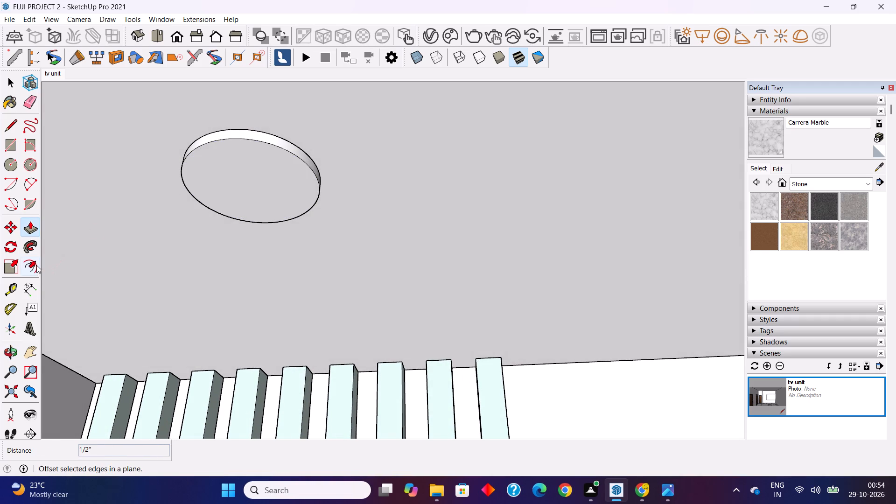
{"action": "left_click", "coordinate": [35, 264]}
{"action": "left_click", "coordinate": [239, 191]}
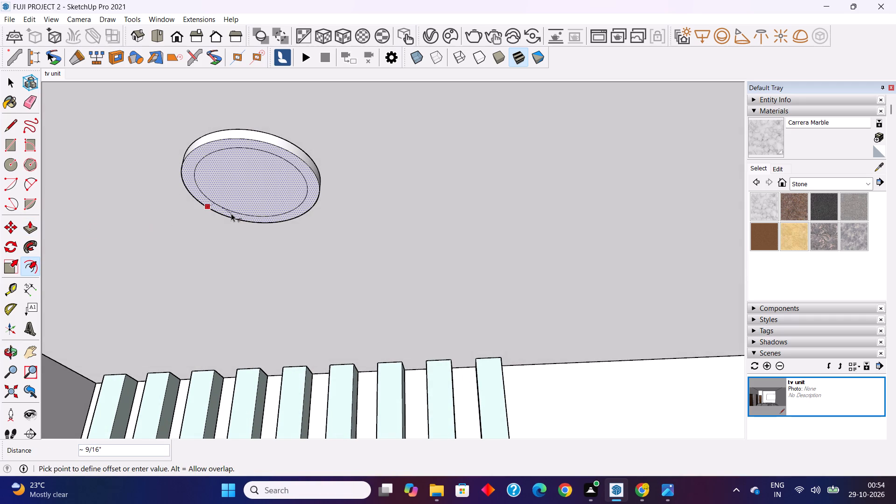
{"action": "left_click", "coordinate": [231, 213]}
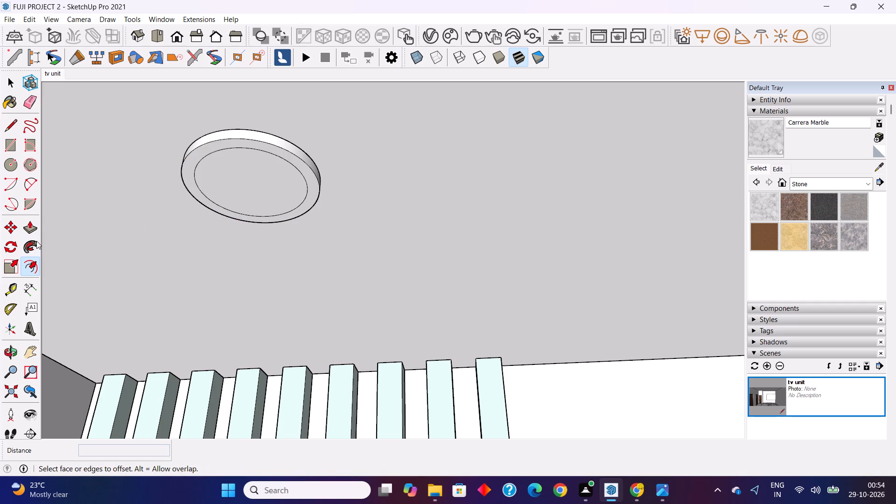
{"action": "left_click", "coordinate": [32, 266]}
Recess the disc's inner circle slightly upward inside the rim with Push/Pull.
{"action": "left_click", "coordinate": [34, 224]}
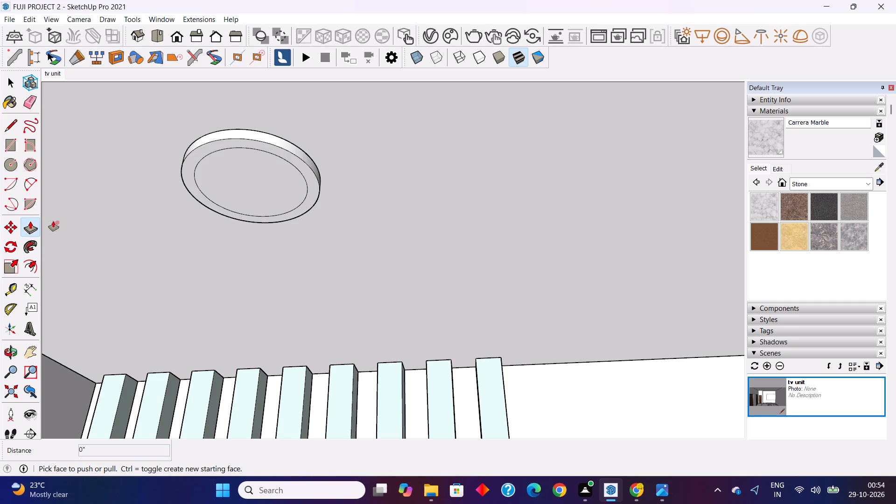
{"action": "left_click", "coordinate": [247, 185]}
{"action": "left_click", "coordinate": [247, 182]}
{"action": "key", "text": "space"}
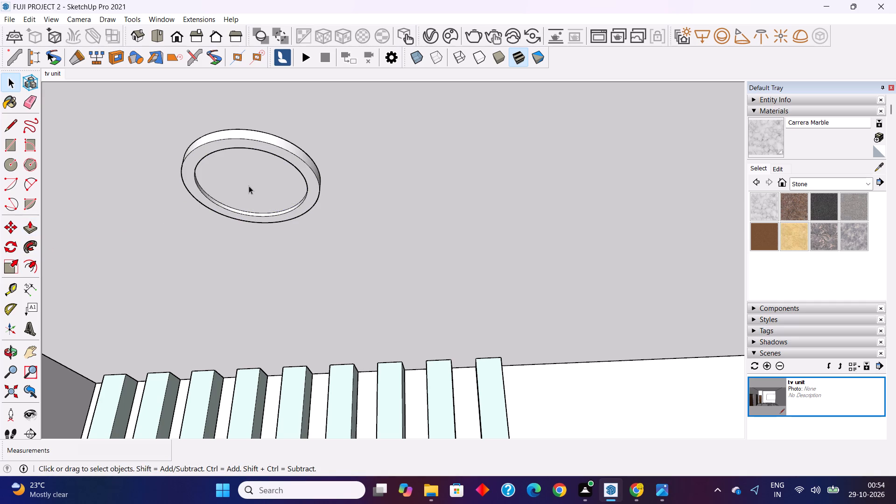
Group the recessed inner face with its edges and convert the group into a V-Ray Mesh Light.
{"action": "double_click", "coordinate": [249, 186]}
{"action": "right_click", "coordinate": [249, 186]}
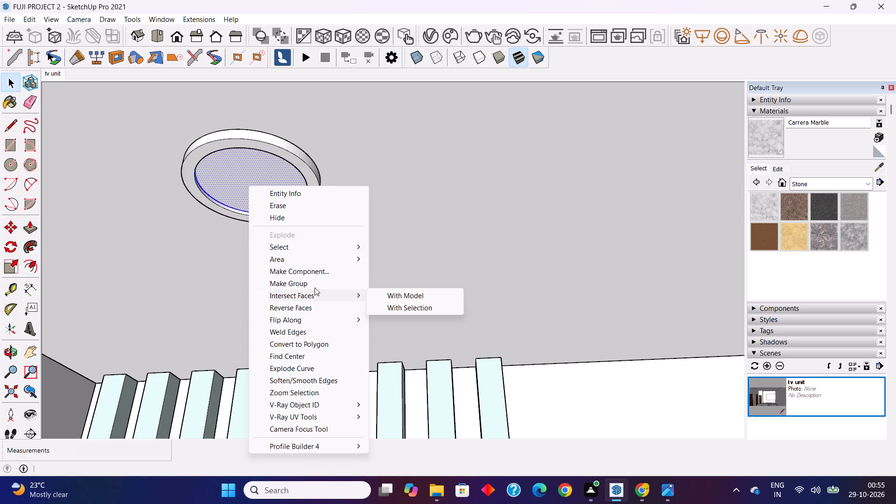
{"action": "left_click", "coordinate": [315, 287]}
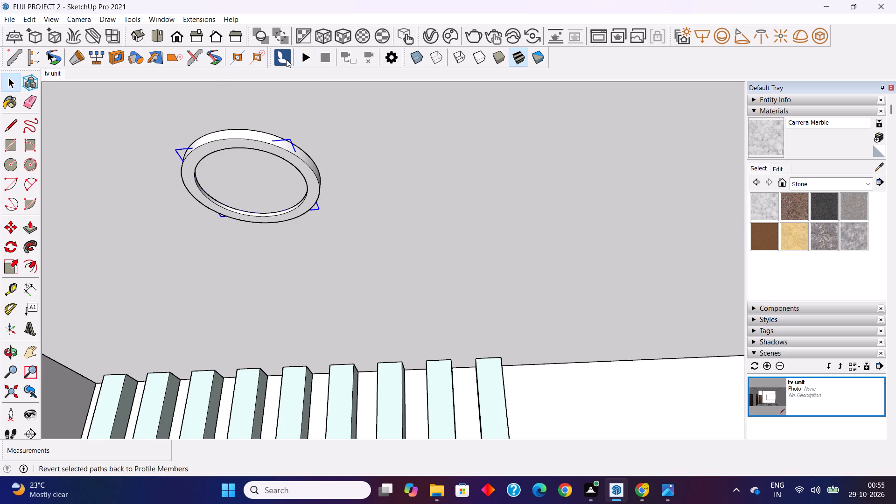
{"action": "left_click", "coordinate": [819, 40]}
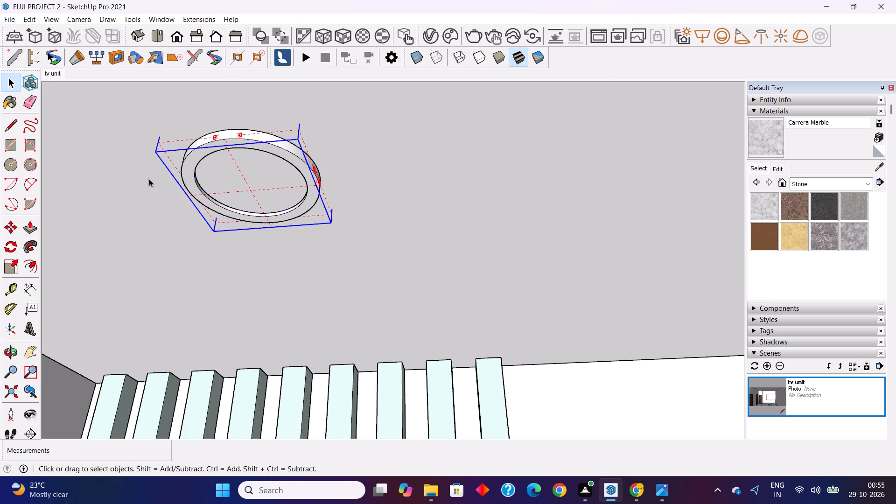
{"action": "scroll", "coordinate": [149, 179], "scroll_direction": "down", "scroll_amount": 19}
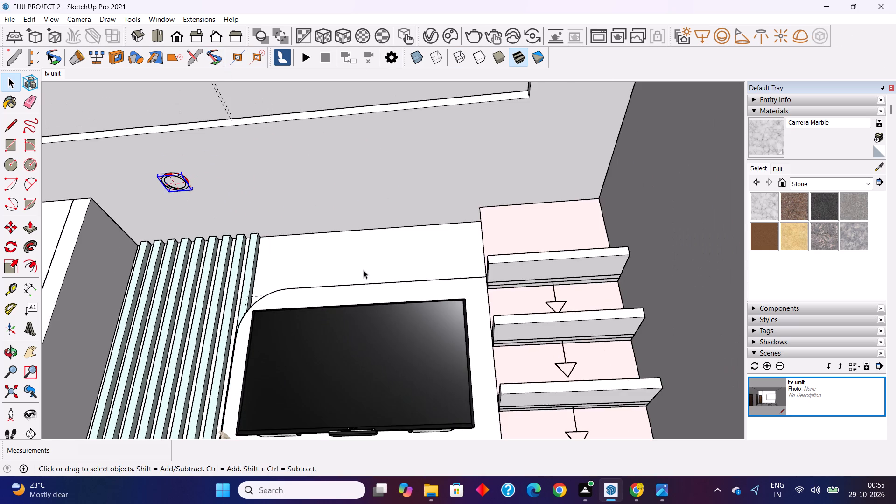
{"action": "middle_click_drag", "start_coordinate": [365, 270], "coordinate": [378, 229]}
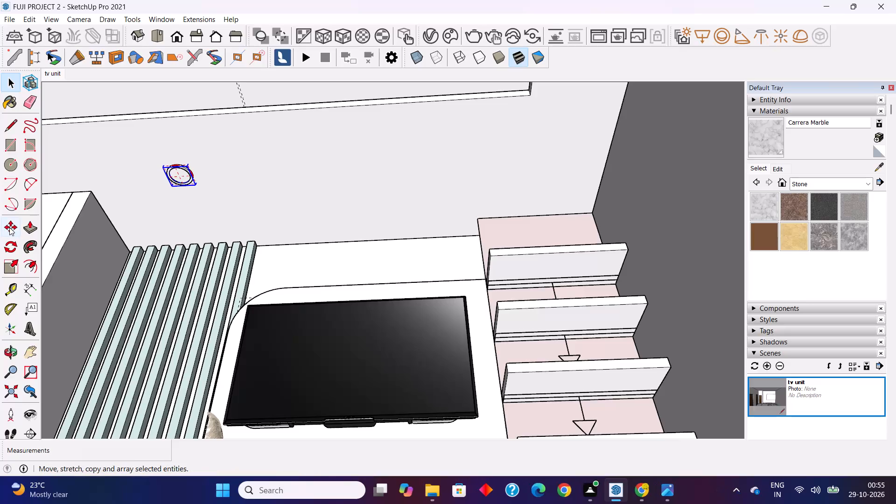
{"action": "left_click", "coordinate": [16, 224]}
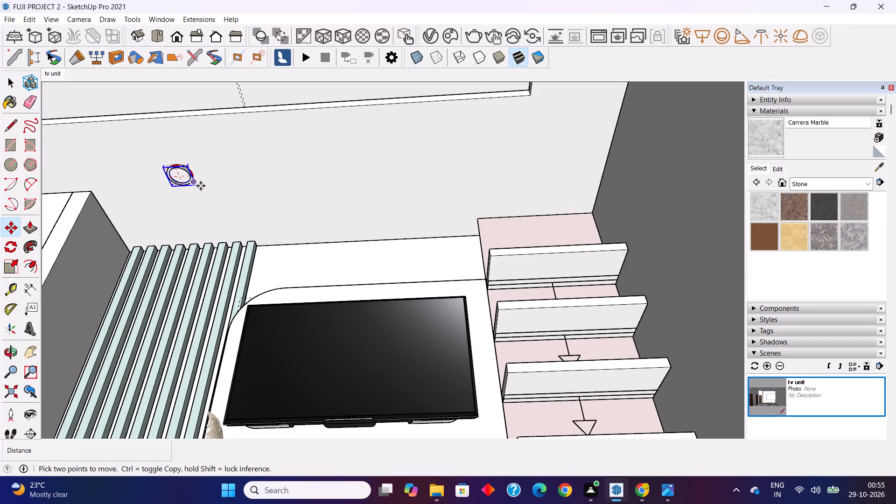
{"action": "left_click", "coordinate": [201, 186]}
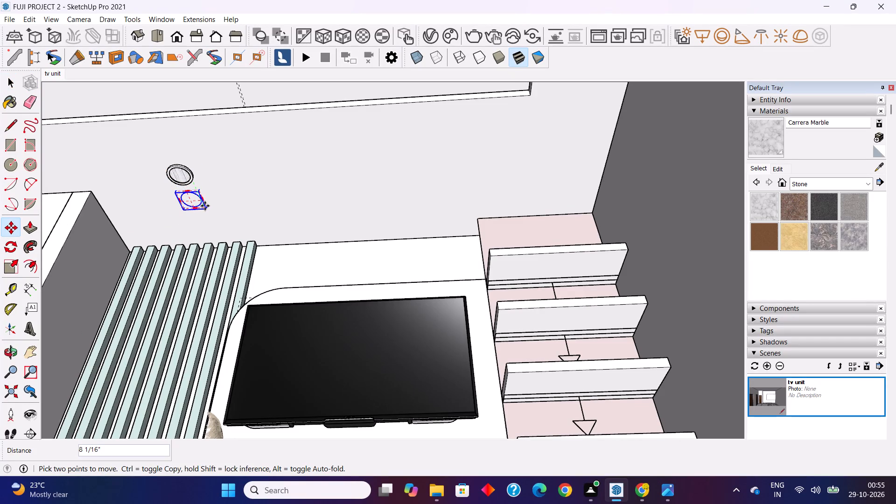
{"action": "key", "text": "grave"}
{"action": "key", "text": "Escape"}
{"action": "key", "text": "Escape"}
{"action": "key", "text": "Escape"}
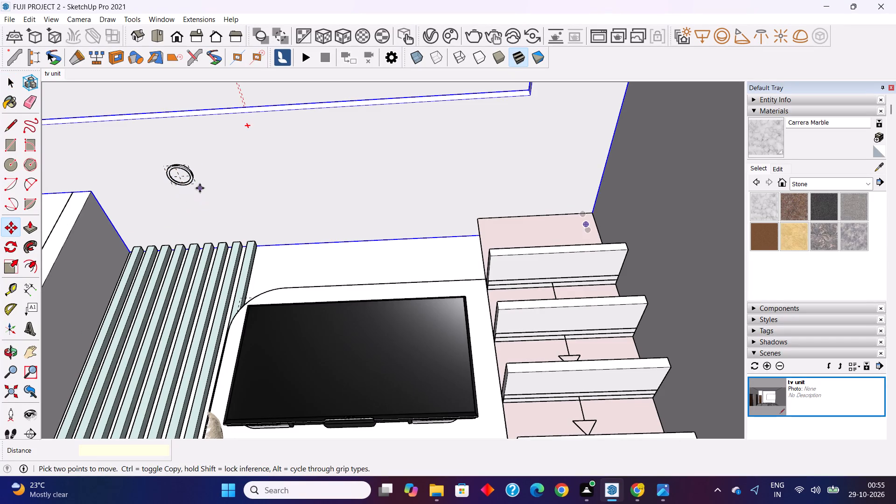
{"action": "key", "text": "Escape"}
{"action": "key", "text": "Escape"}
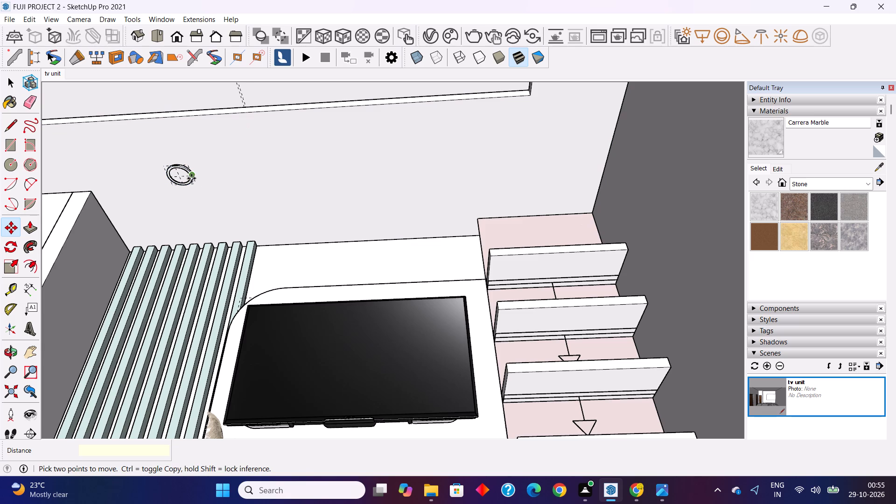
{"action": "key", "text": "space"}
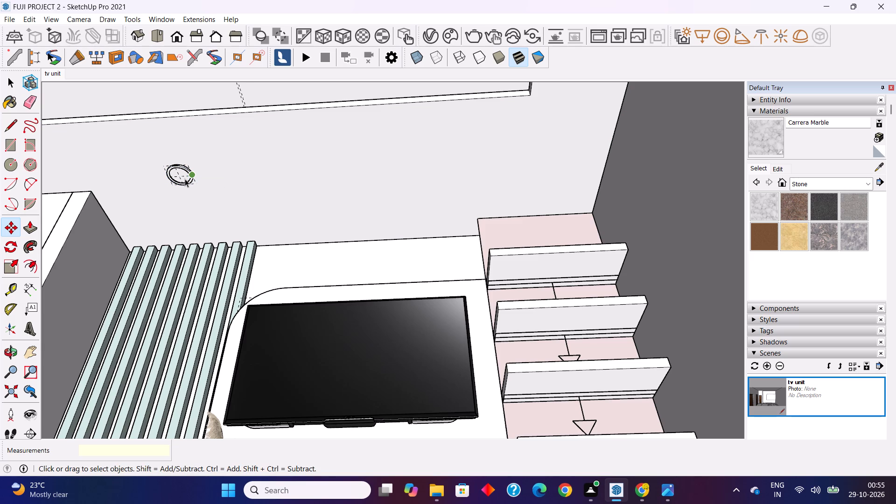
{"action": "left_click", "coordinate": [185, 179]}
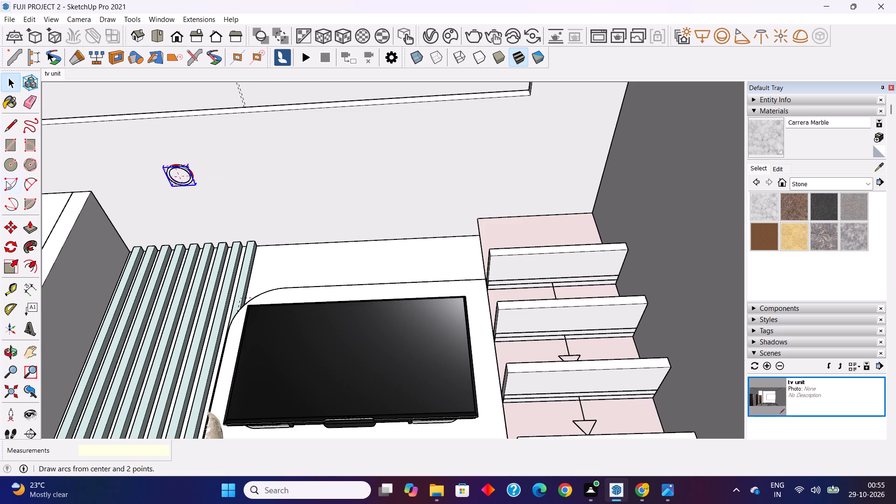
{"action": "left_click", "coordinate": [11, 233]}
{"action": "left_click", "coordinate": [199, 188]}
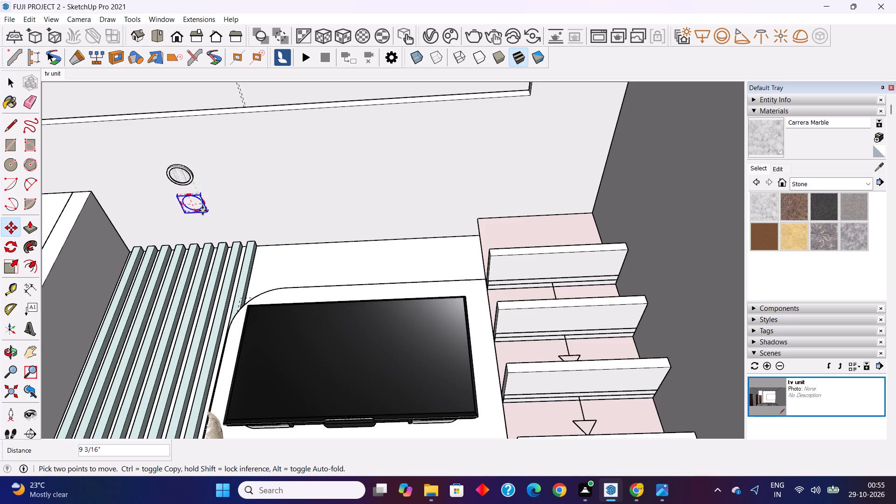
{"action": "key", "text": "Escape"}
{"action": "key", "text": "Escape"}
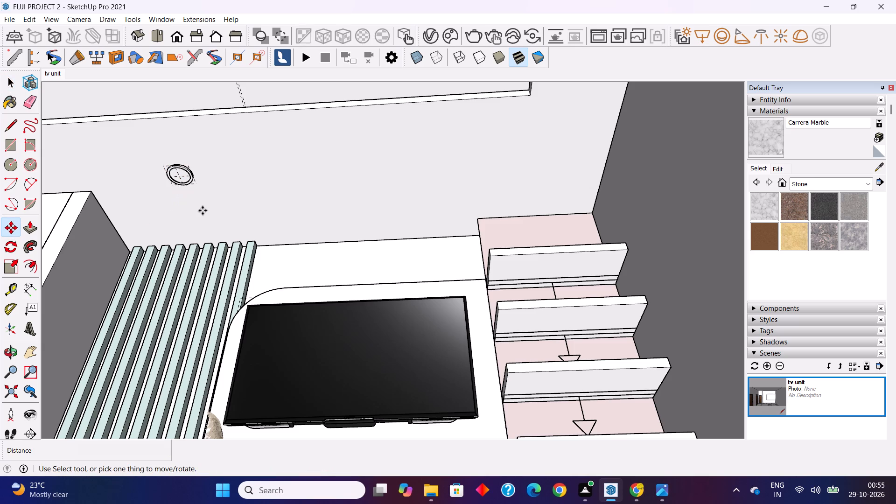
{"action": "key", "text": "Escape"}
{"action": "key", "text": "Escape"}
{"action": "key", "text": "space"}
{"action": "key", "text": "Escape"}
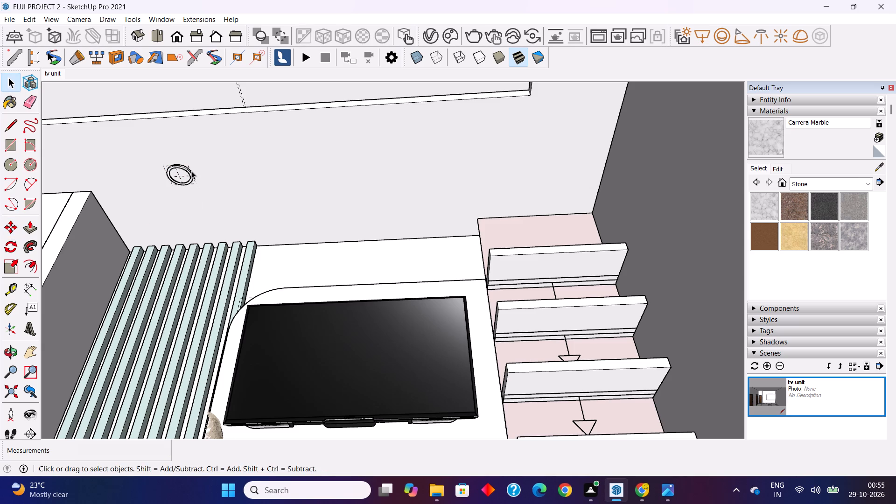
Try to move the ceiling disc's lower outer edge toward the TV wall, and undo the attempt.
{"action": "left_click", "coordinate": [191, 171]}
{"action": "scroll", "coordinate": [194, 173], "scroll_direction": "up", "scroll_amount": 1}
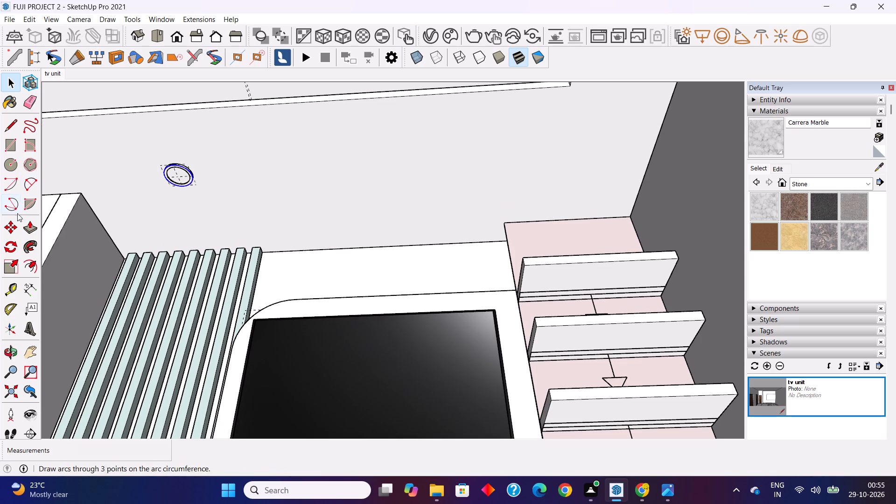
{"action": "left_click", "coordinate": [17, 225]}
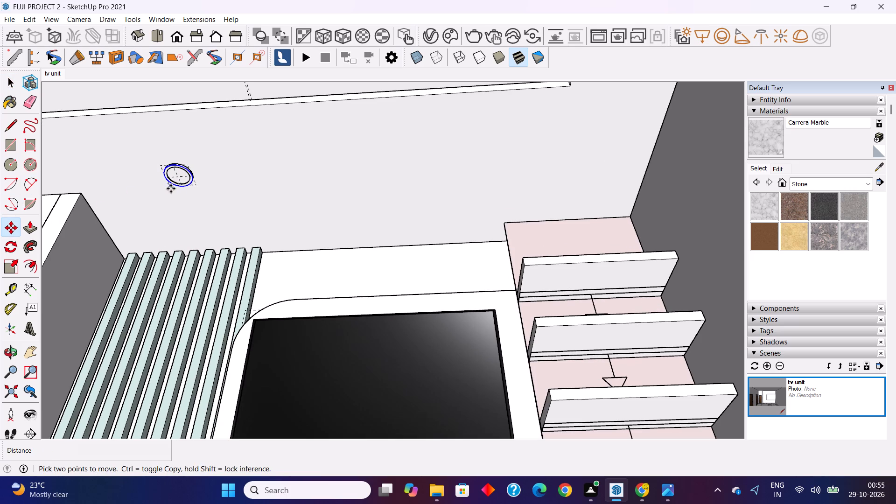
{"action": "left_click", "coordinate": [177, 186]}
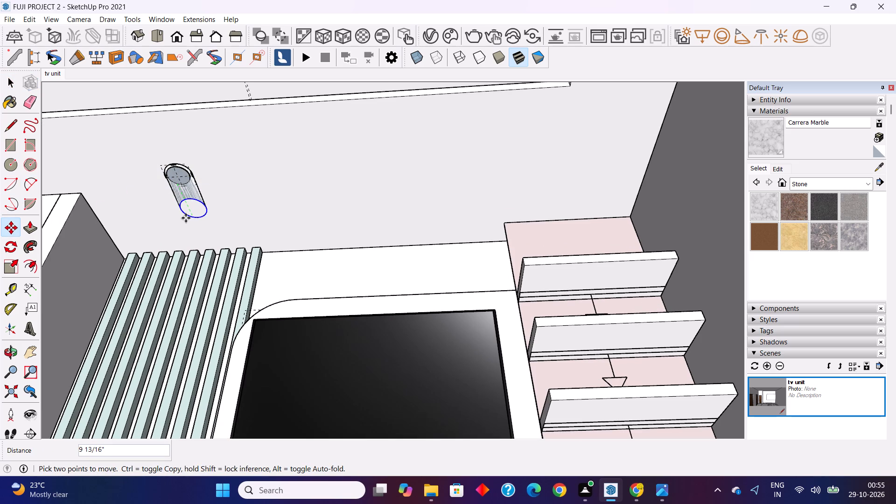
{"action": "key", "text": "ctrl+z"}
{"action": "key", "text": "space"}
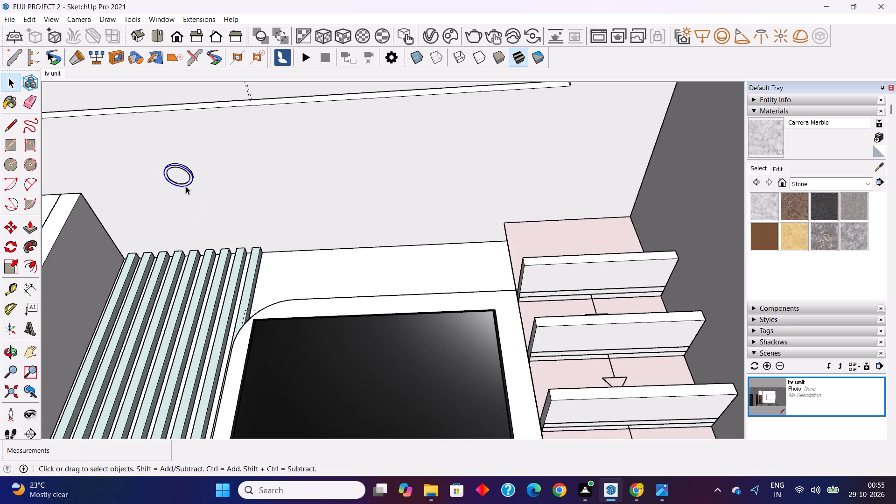
Undo the mesh light and inner-face grouping, stepping back to the plain ceiling disc with its inner circle recessed.
{"action": "scroll", "coordinate": [184, 173], "scroll_direction": "up", "scroll_amount": 15}
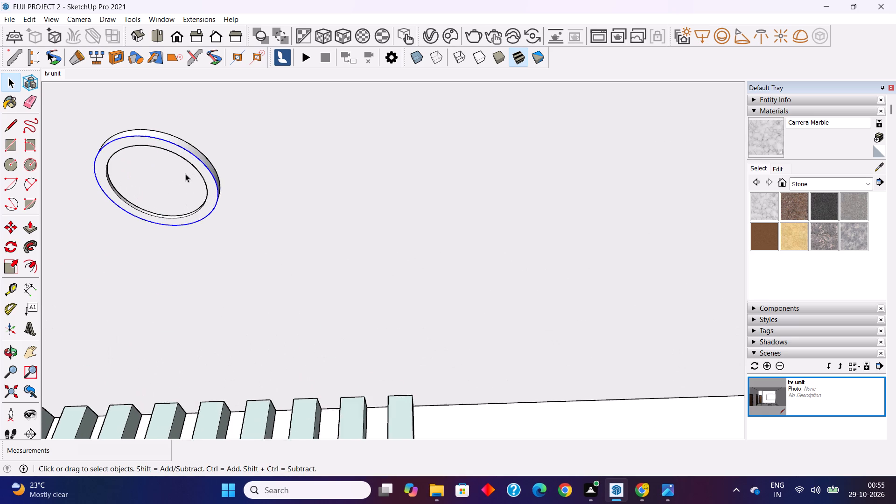
{"action": "scroll", "coordinate": [185, 174], "scroll_direction": "up", "scroll_amount": 1}
{"action": "key", "text": "ctrl+z"}
{"action": "key", "text": "ctrl+z"}
{"action": "key", "text": "ctrl+z"}
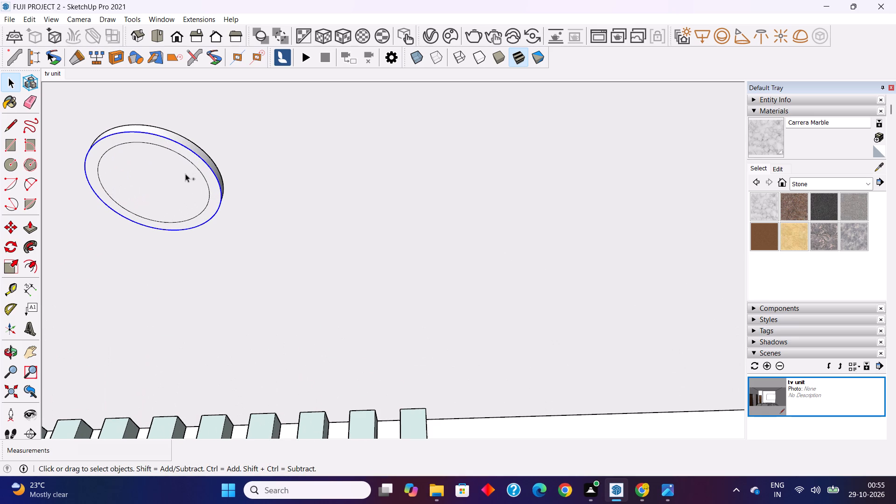
{"action": "key", "text": "ctrl+y"}
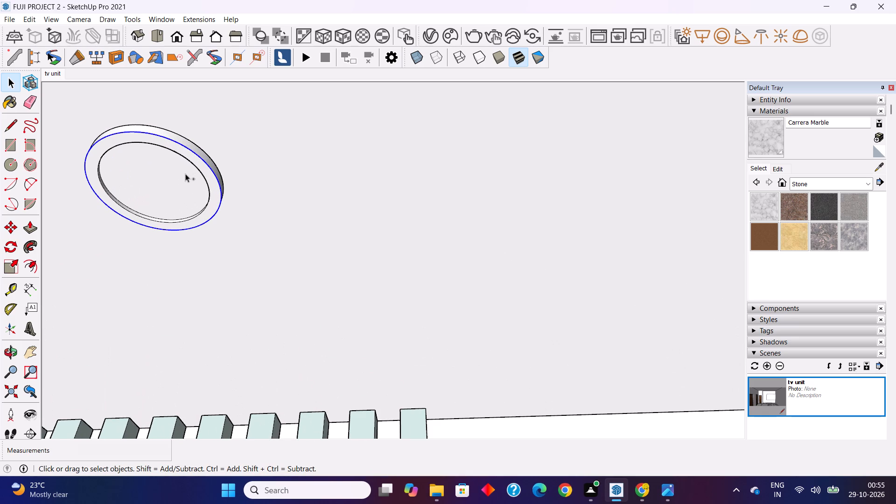
Group the entire recessed ceiling disc, including its rim and inner face.
{"action": "left_click", "coordinate": [185, 174]}
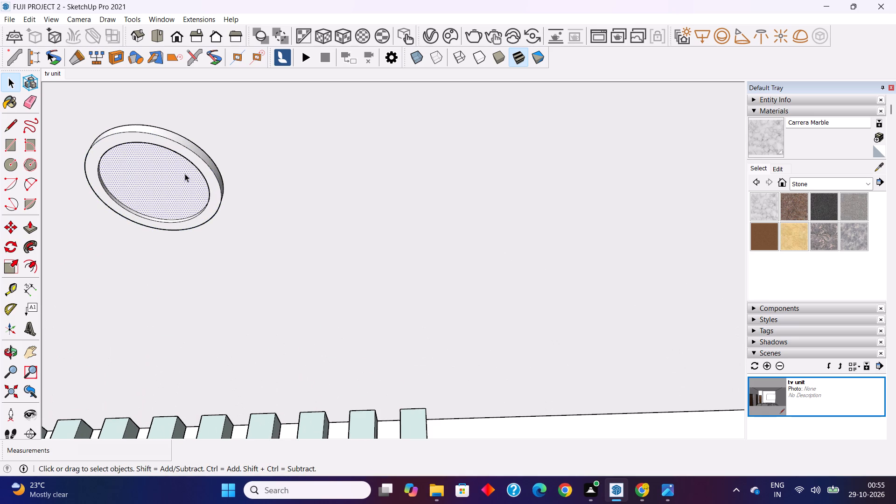
{"action": "triple_click", "coordinate": [185, 174]}
{"action": "left_click", "coordinate": [185, 174]}
{"action": "right_click", "coordinate": [185, 174]}
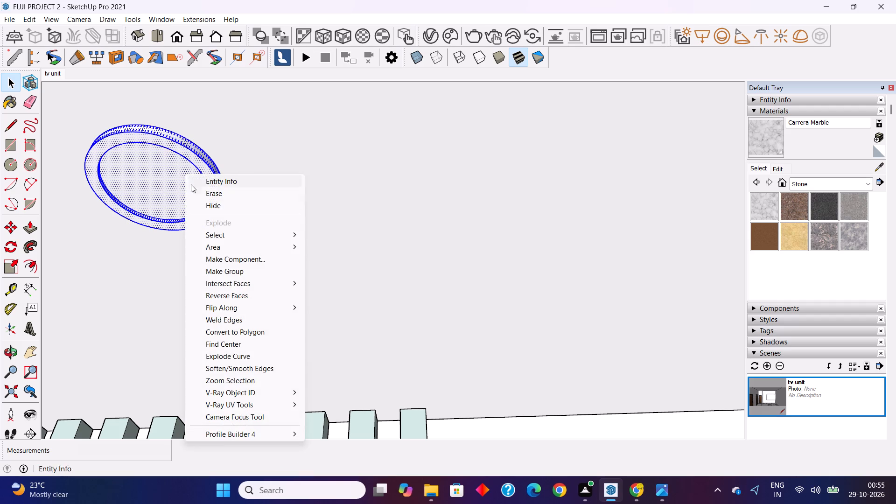
{"action": "left_click", "coordinate": [224, 271]}
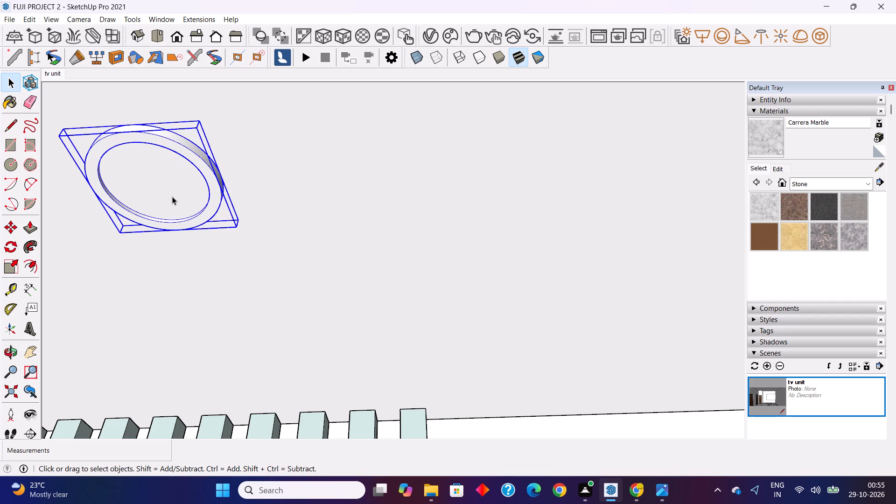
Inside the disc group, group the recessed inner face with its edges, convert it into a V-Ray Mesh Light, and exit the group.
{"action": "double_click", "coordinate": [172, 196]}
{"action": "double_click", "coordinate": [169, 189]}
{"action": "right_click", "coordinate": [169, 189]}
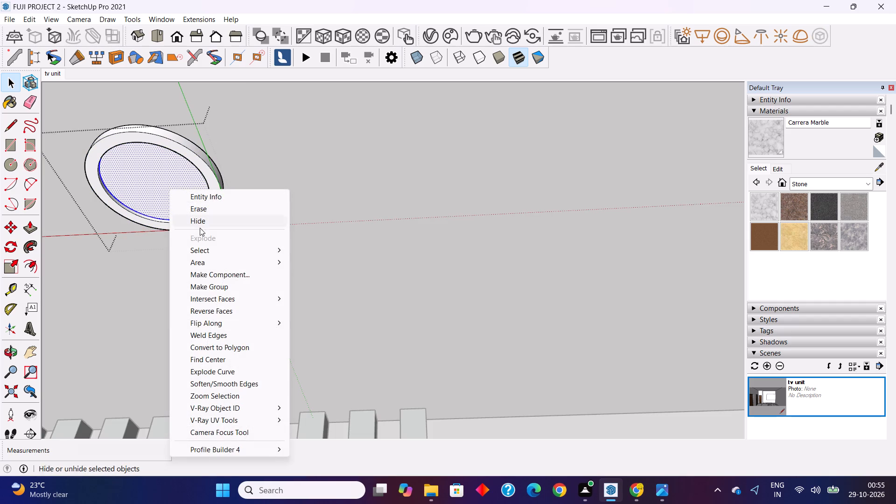
{"action": "left_click", "coordinate": [220, 286]}
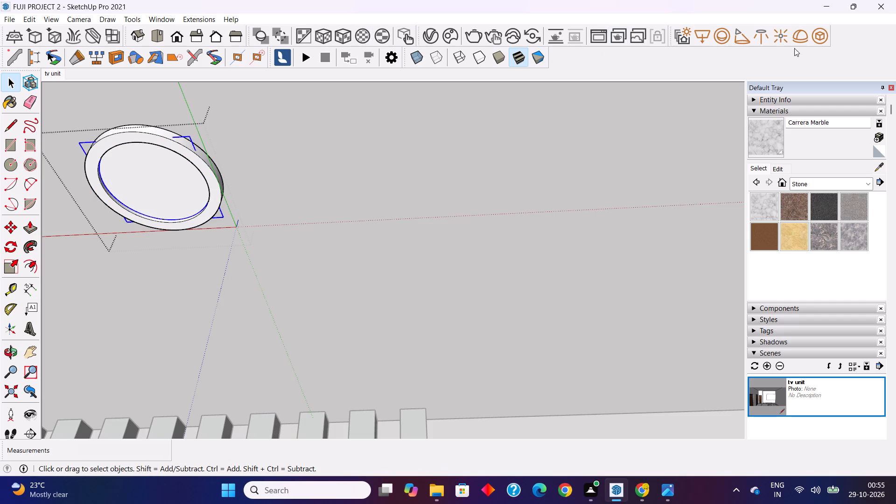
{"action": "left_click", "coordinate": [822, 34]}
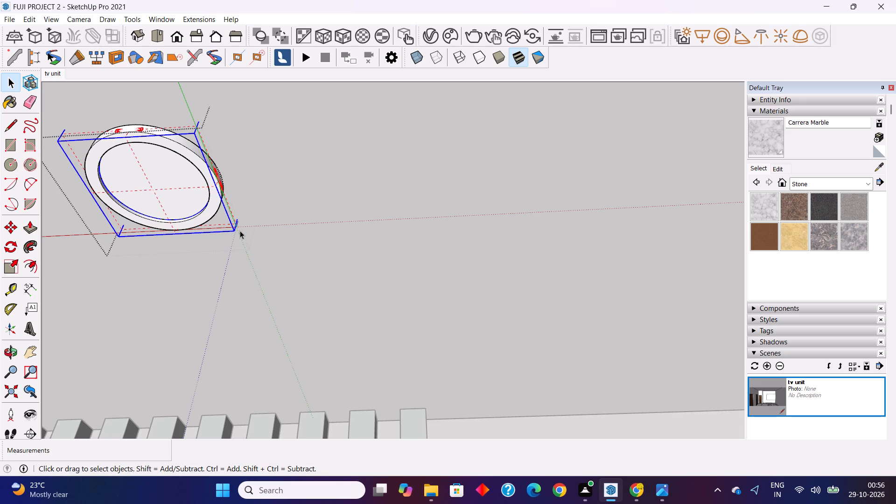
{"action": "key", "text": "Escape"}
{"action": "key", "text": "Escape"}
Move the grouped ceiling light about 6 1/2" toward the TV wall, with a slight final adjustment of about 3/16".
{"action": "scroll", "coordinate": [147, 160], "scroll_direction": "down", "scroll_amount": 11}
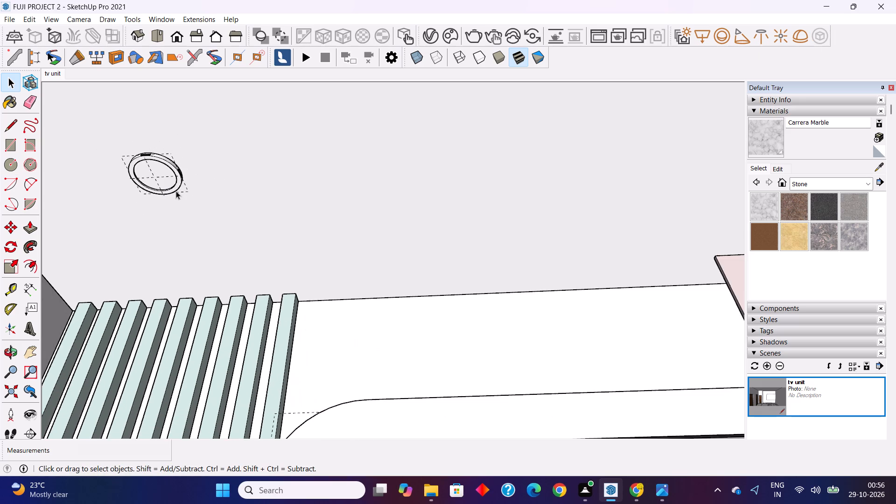
{"action": "scroll", "coordinate": [176, 191], "scroll_direction": "down", "scroll_amount": 7}
{"action": "left_click", "coordinate": [167, 188]}
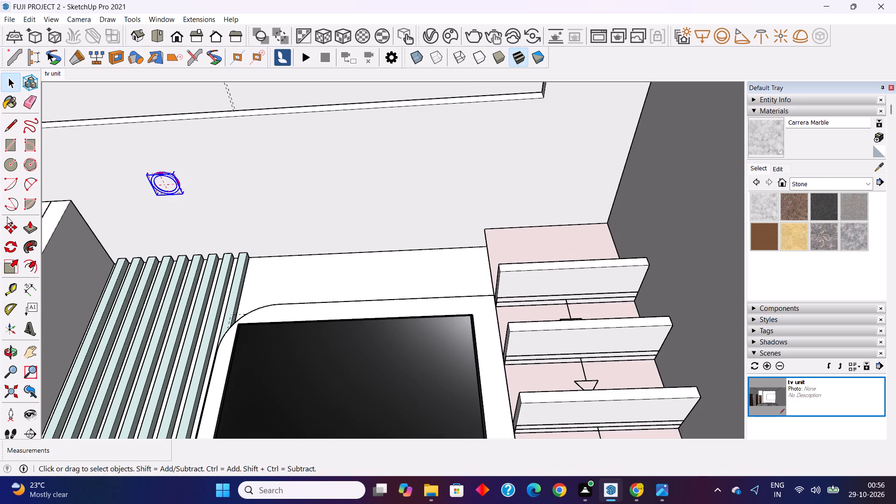
{"action": "left_click", "coordinate": [8, 228]}
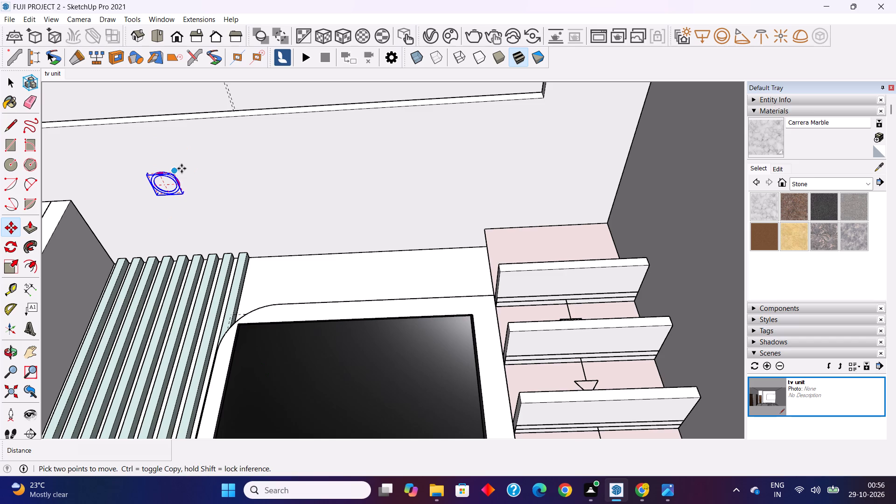
{"action": "left_click", "coordinate": [182, 168]}
{"action": "left_click", "coordinate": [188, 191]}
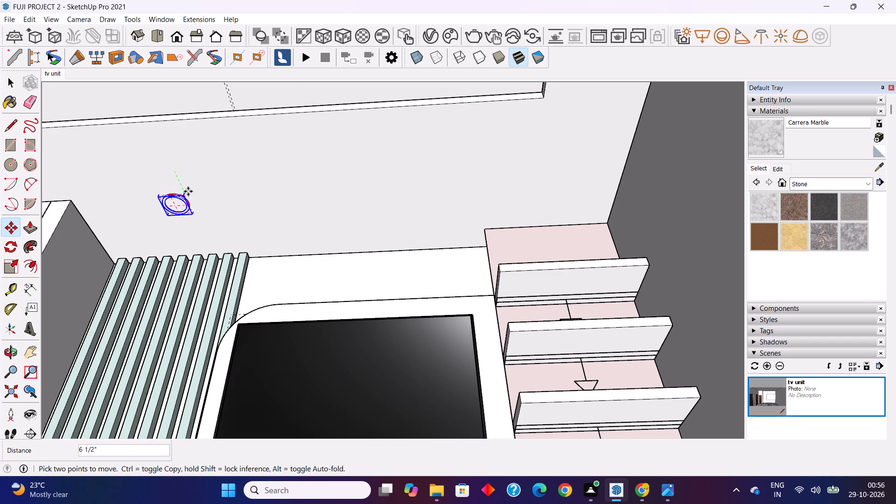
{"action": "left_click", "coordinate": [188, 192]}
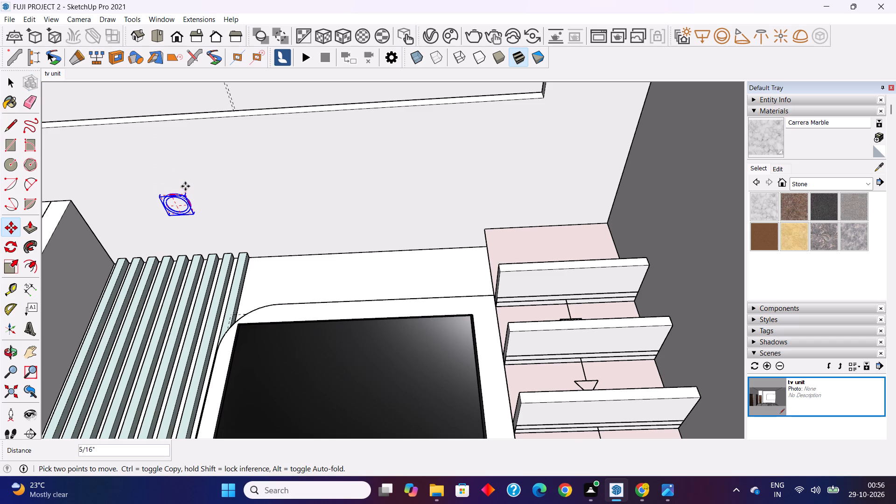
{"action": "left_click", "coordinate": [182, 187]}
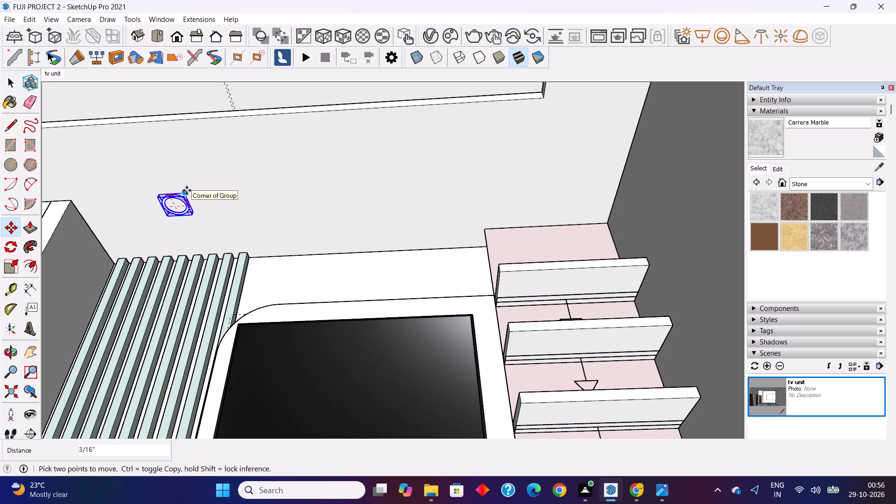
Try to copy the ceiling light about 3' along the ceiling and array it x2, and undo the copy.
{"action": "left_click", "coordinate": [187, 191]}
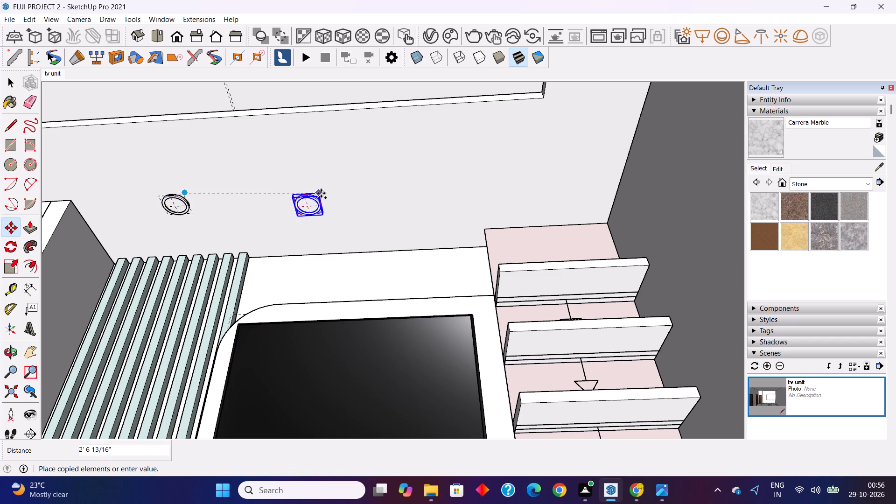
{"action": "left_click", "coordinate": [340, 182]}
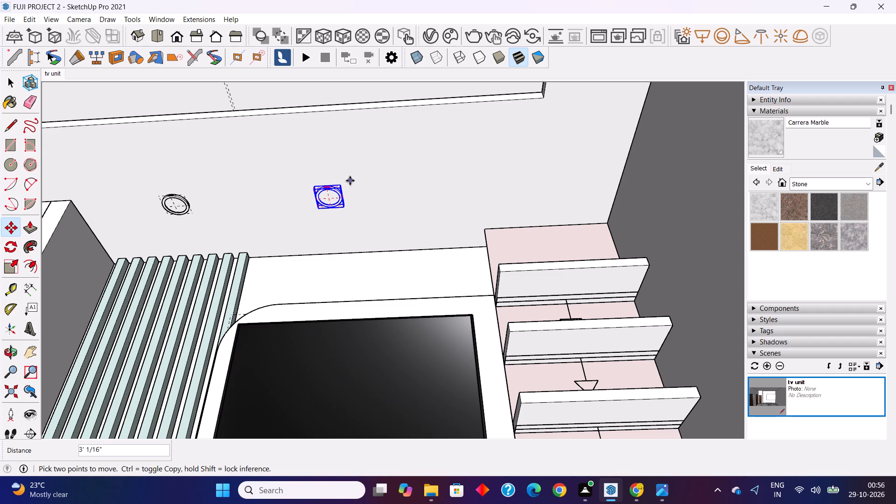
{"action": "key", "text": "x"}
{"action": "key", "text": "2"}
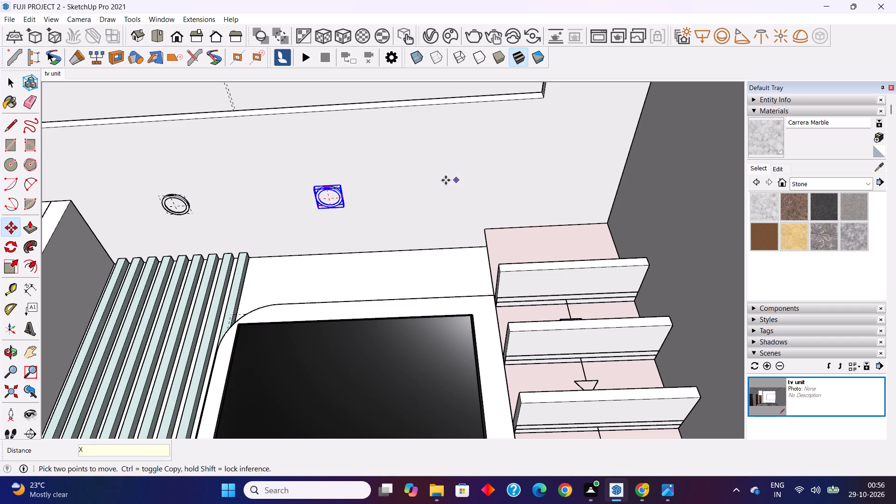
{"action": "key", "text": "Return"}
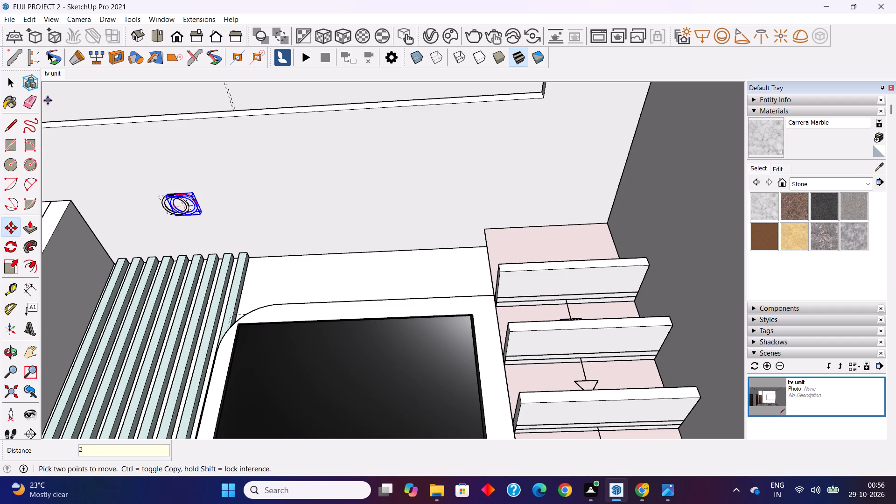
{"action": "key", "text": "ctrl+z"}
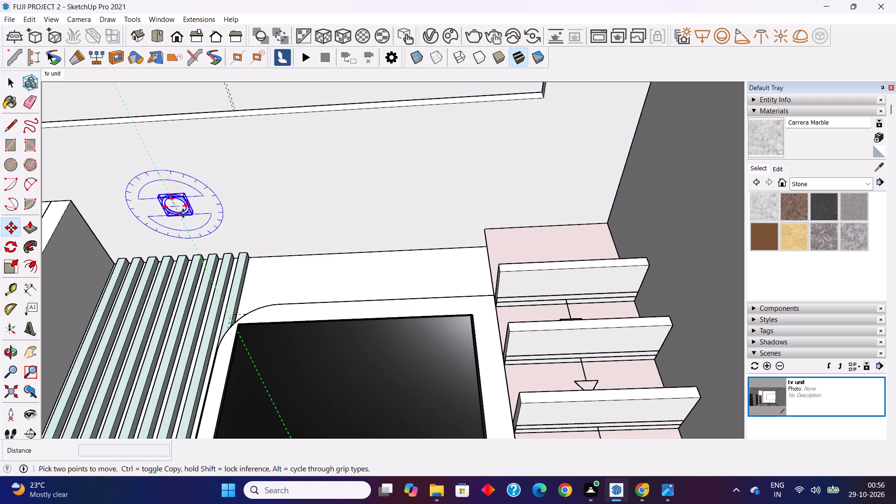
Copy the ceiling light about 3' 6" along the ceiling above the TV wall and try to array it x2.
{"action": "left_click", "coordinate": [194, 215]}
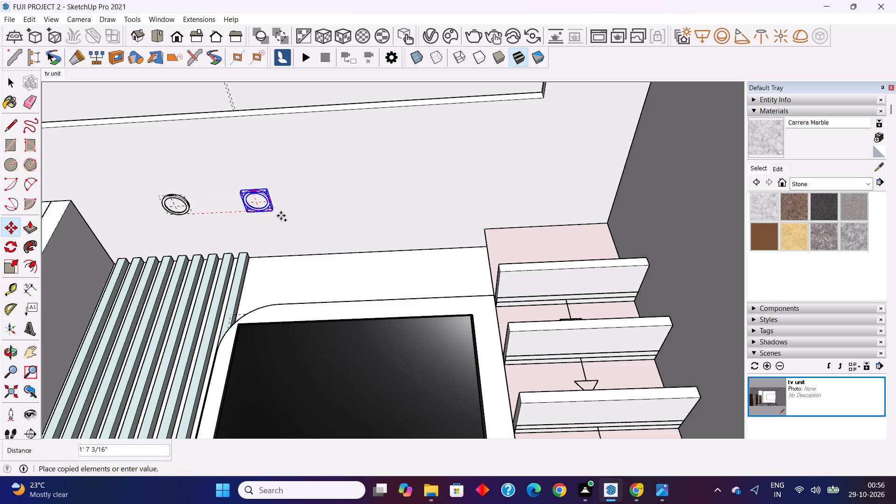
{"action": "left_click", "coordinate": [370, 209]}
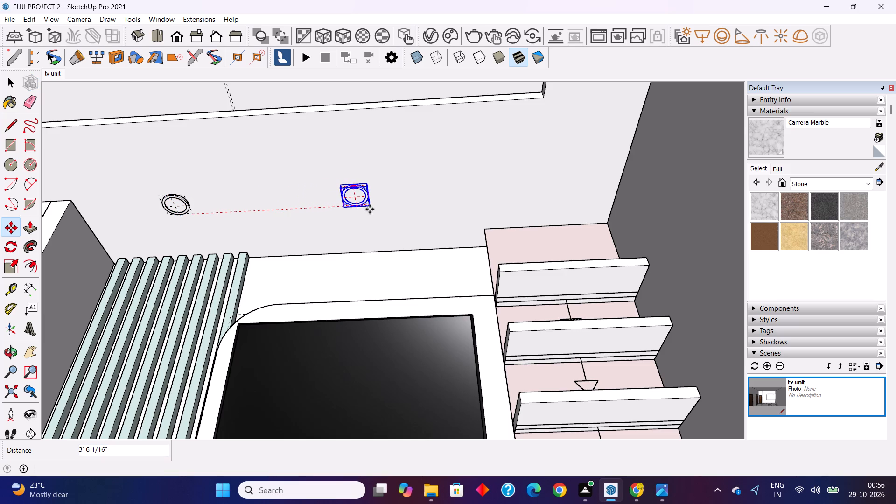
{"action": "key", "text": "x"}
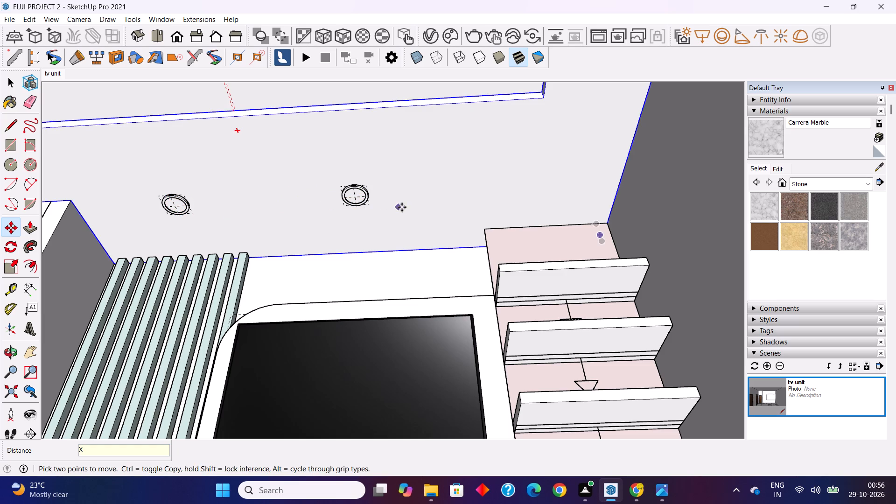
{"action": "key", "text": "2"}
{"action": "key", "text": "Return"}
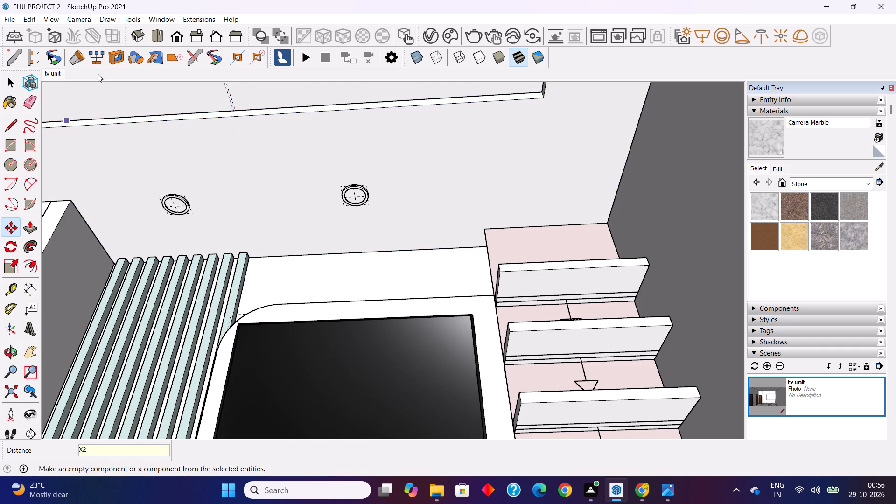
Copy the ceiling light above the TV about 4' along the ceiling to a spot above the wall shelves.
{"action": "scroll", "coordinate": [439, 208], "scroll_direction": "down", "scroll_amount": 2}
{"action": "scroll", "coordinate": [403, 221], "scroll_direction": "up", "scroll_amount": 1}
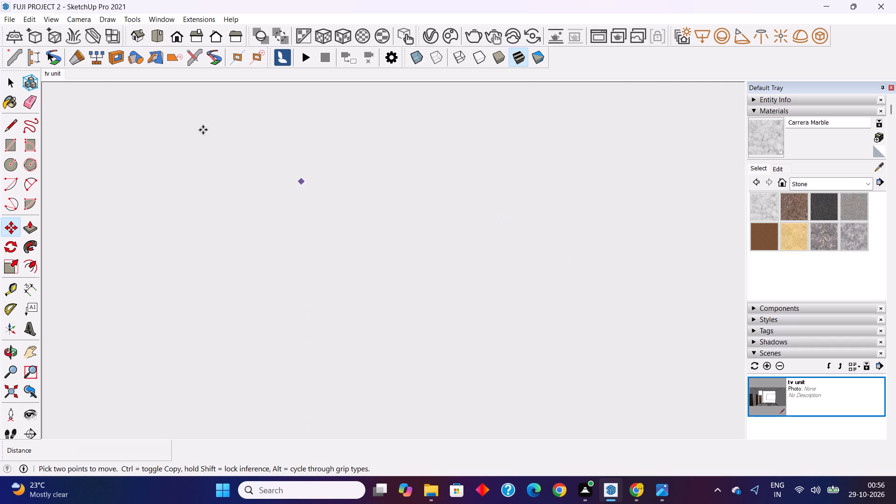
{"action": "left_click", "coordinate": [54, 77]}
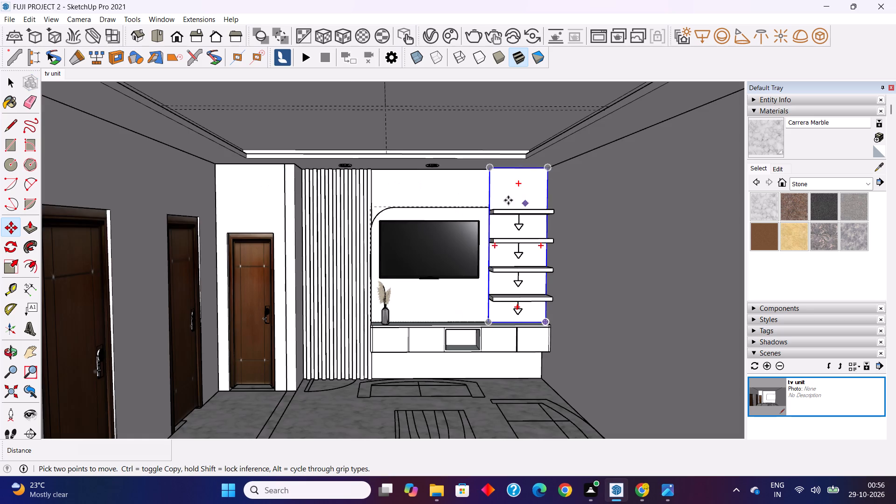
{"action": "scroll", "coordinate": [453, 174], "scroll_direction": "up", "scroll_amount": 8}
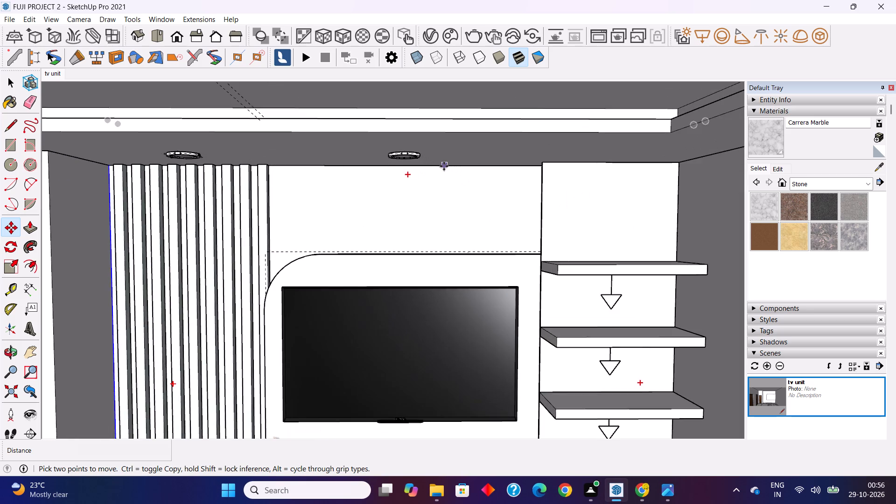
{"action": "middle_click_drag", "start_coordinate": [443, 166], "coordinate": [430, 112]}
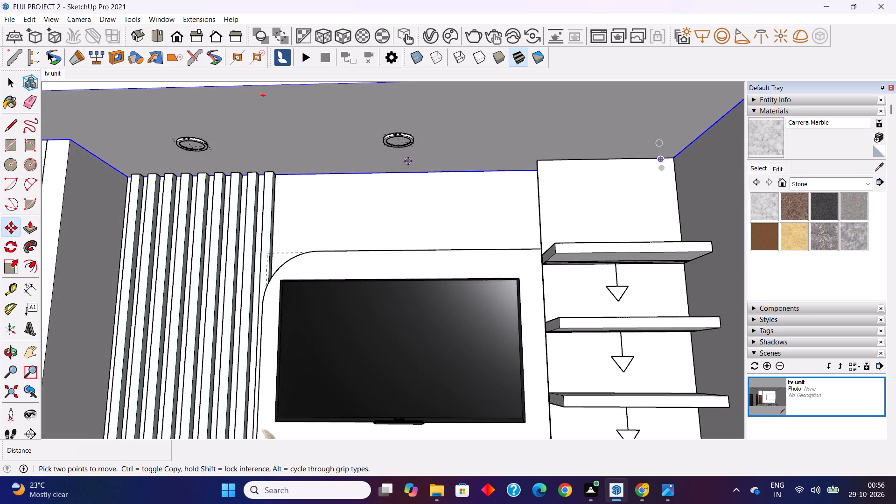
{"action": "left_click", "coordinate": [403, 147]}
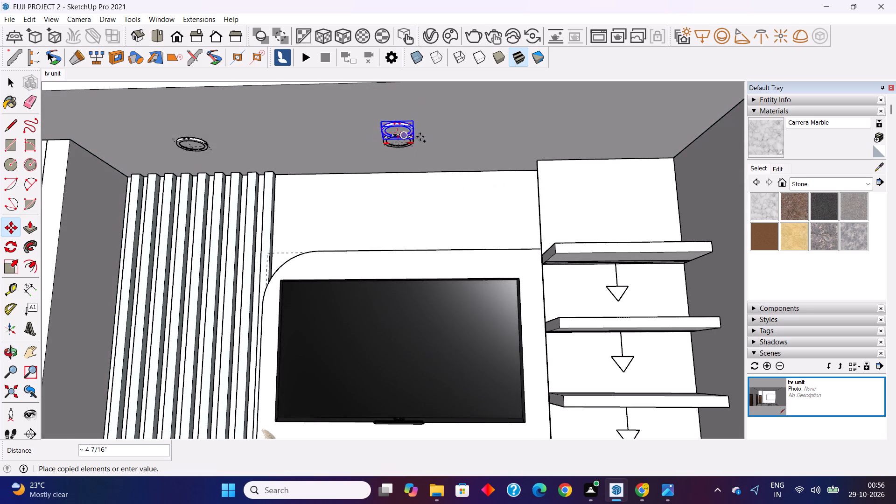
{"action": "left_click", "coordinate": [647, 144]}
{"action": "key", "text": "space"}
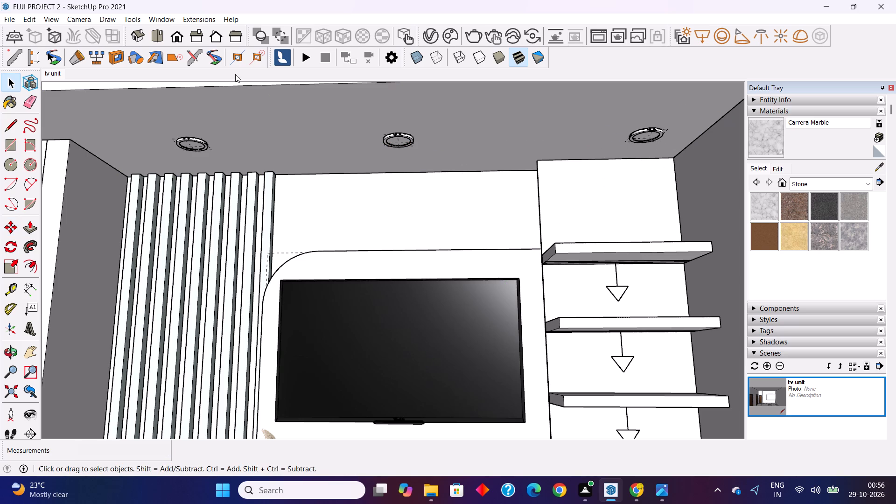
From the tv unit scene view, add a V-Ray Sphere Light of size about 42.3 on the floor before the TV wall.
{"action": "left_click", "coordinate": [52, 76]}
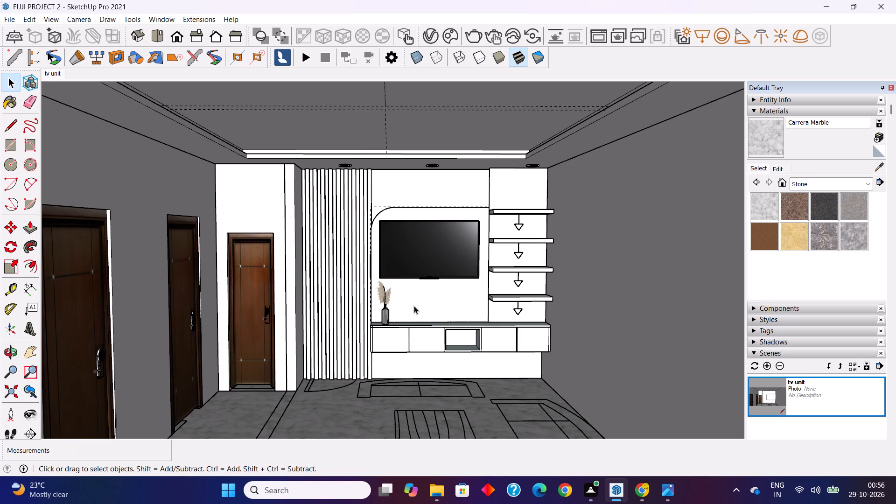
{"action": "middle_click_drag", "start_coordinate": [410, 303], "coordinate": [406, 274], "text": "shift"}
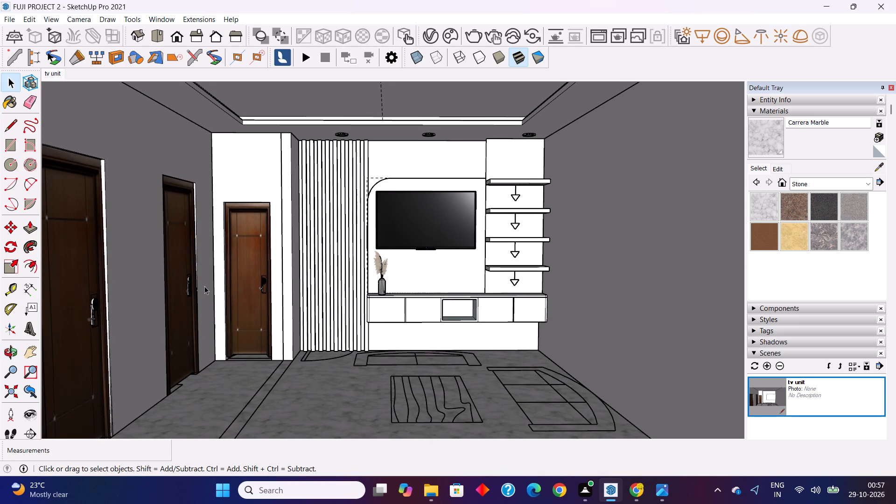
{"action": "left_click", "coordinate": [724, 35]}
{"action": "left_click", "coordinate": [387, 407]}
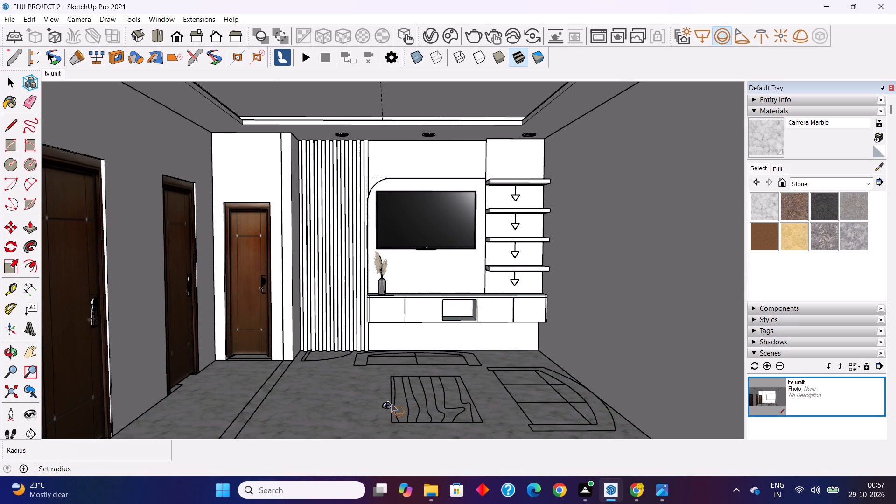
{"action": "left_click", "coordinate": [435, 398]}
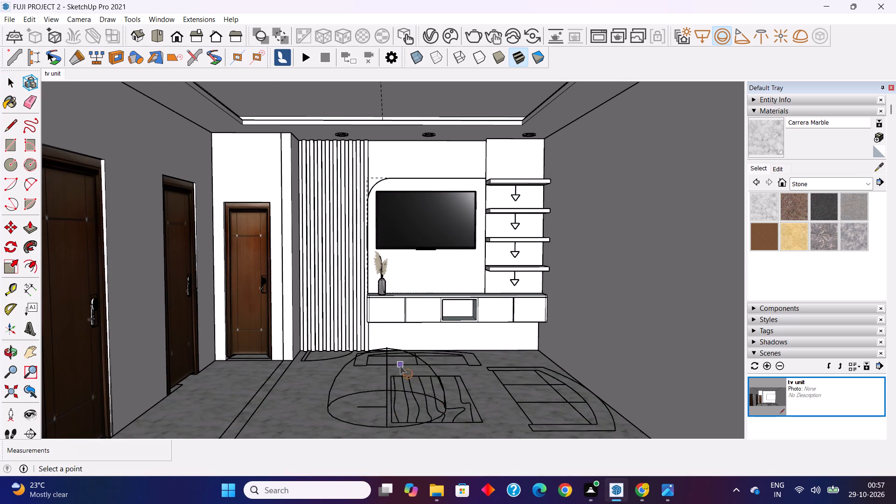
{"action": "key", "text": "Escape"}
{"action": "key", "text": "Escape"}
{"action": "key", "text": "space"}
{"action": "key", "text": "Escape"}
Move the sphere light up about 3' 3" off the floor, then about 1' 6" sideways toward the shelf side of the TV wall.
{"action": "left_click", "coordinate": [385, 361]}
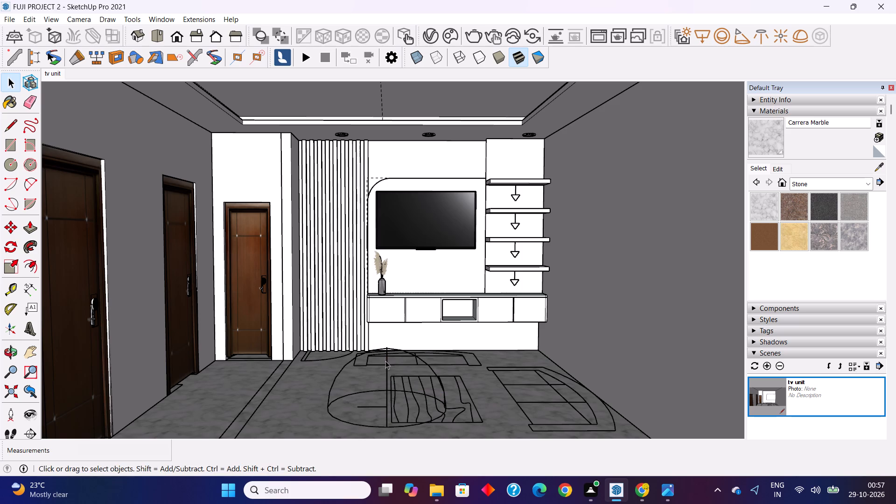
{"action": "left_click", "coordinate": [13, 224]}
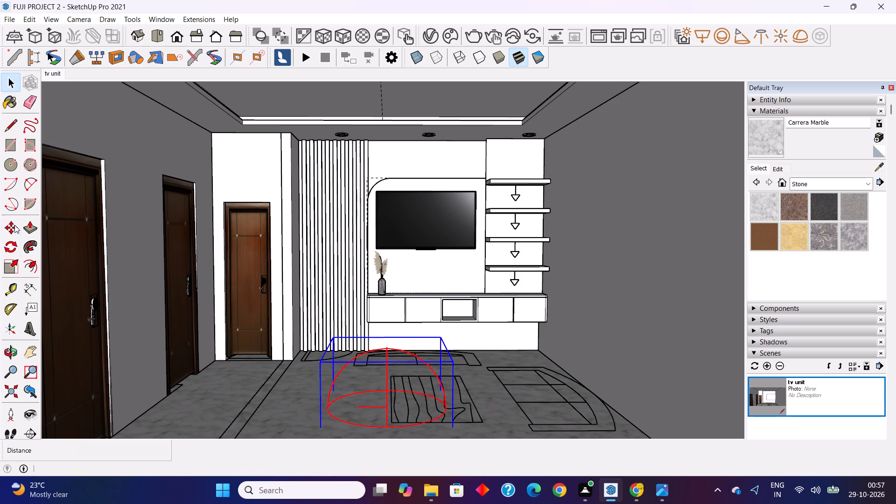
{"action": "left_click", "coordinate": [455, 362]}
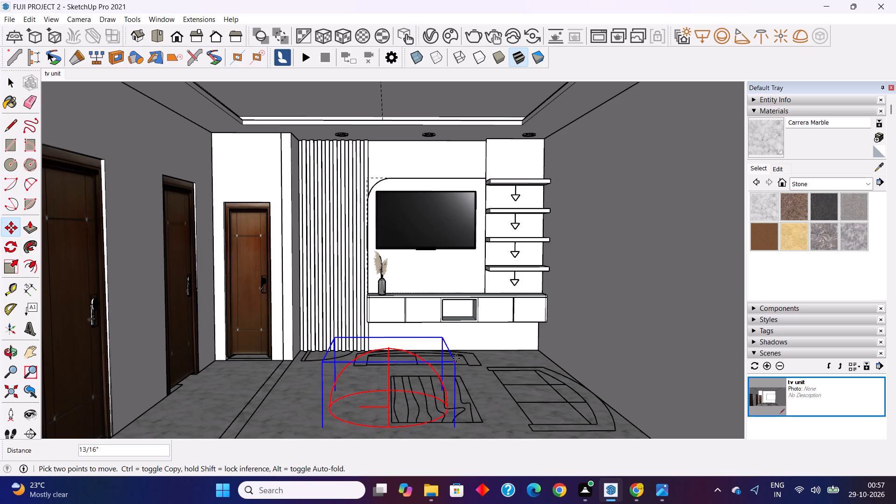
{"action": "left_click", "coordinate": [456, 239]}
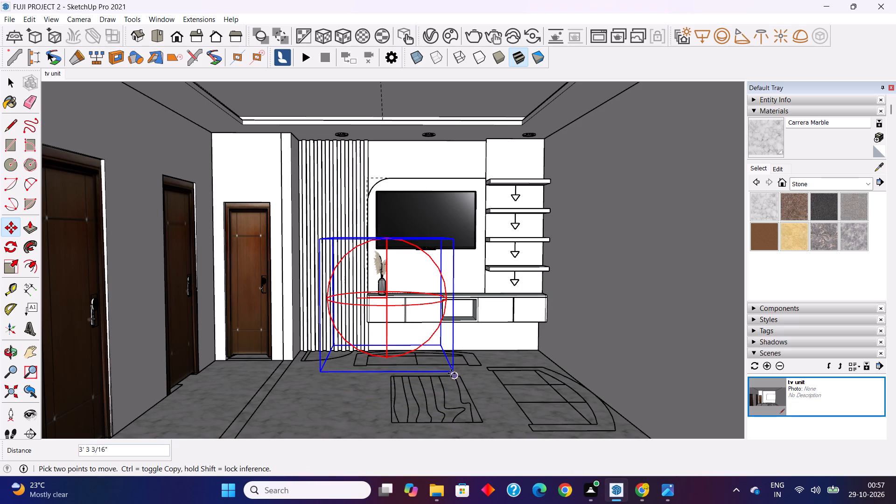
{"action": "left_click", "coordinate": [451, 371]}
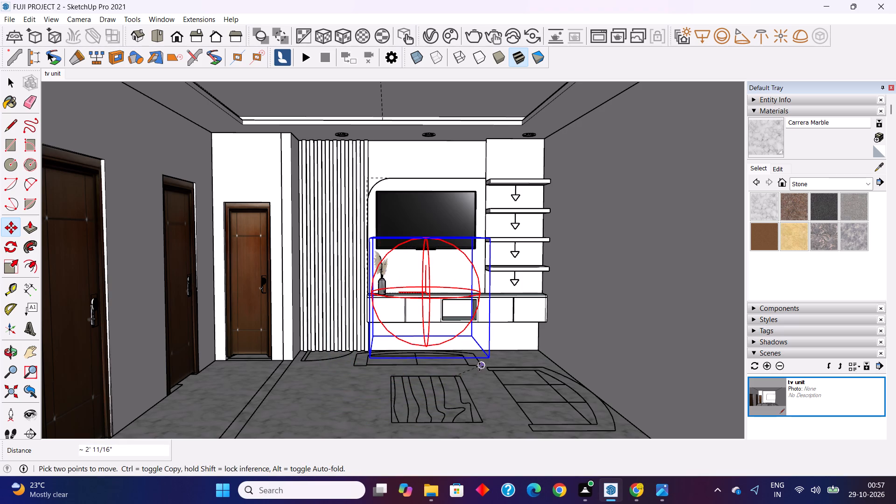
{"action": "left_click", "coordinate": [497, 377]}
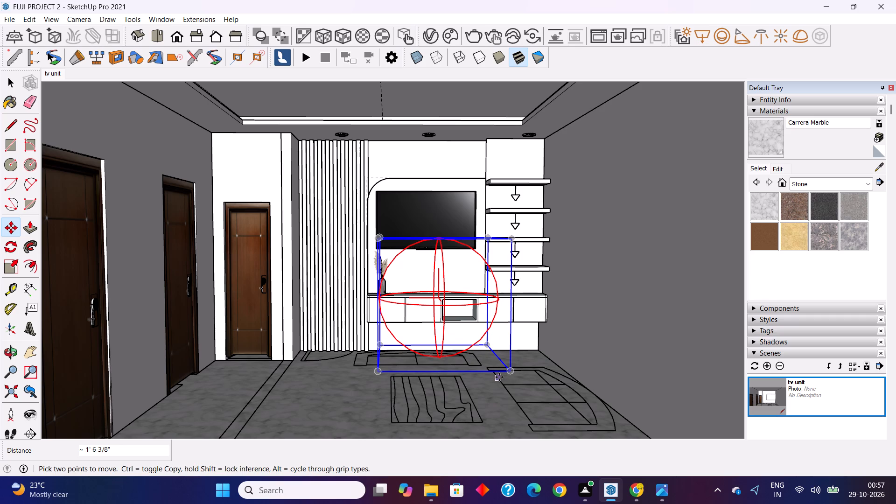
{"action": "key", "text": "space"}
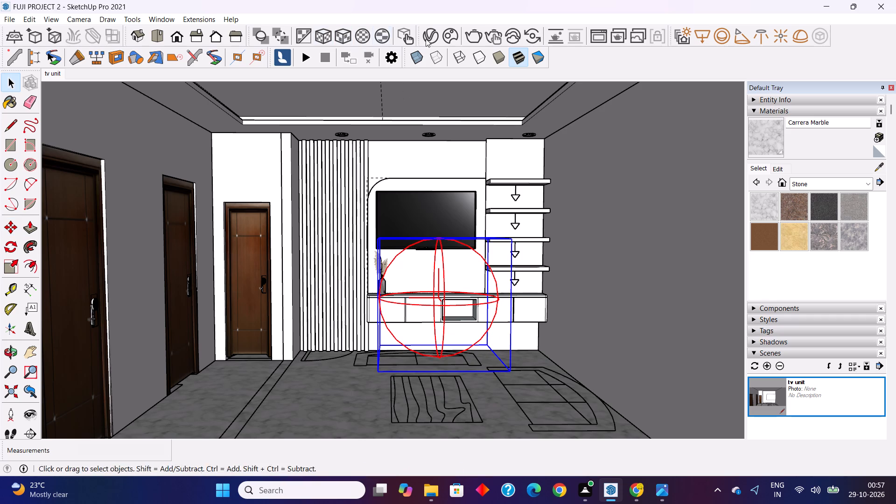
Set the sphere light's intensity to 3000, make it invisible, and disable its shadows and its effect on reflections.
{"action": "left_click", "coordinate": [425, 35]}
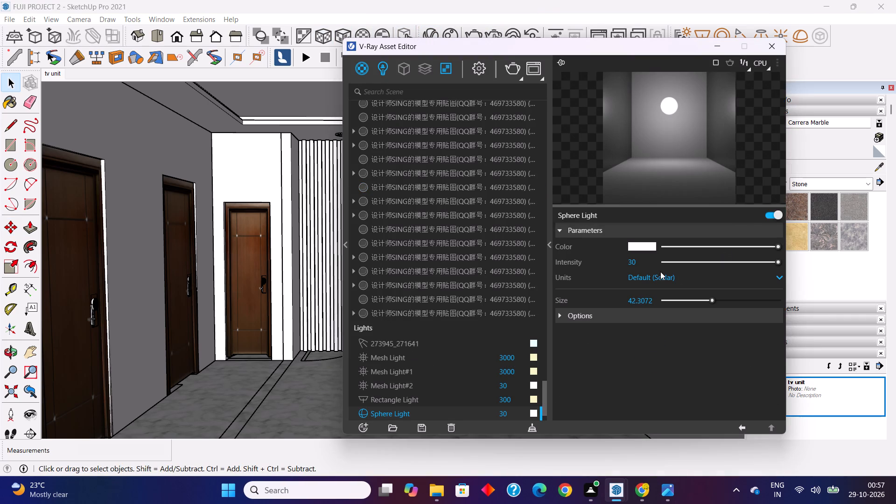
{"action": "left_click", "coordinate": [645, 264]}
{"action": "key", "text": "0"}
{"action": "key", "text": "0"}
{"action": "left_click", "coordinate": [573, 317]}
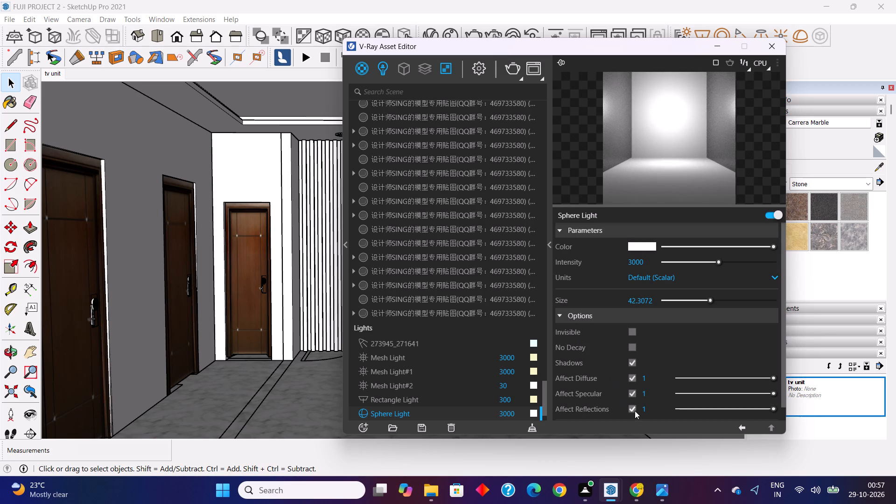
{"action": "left_click", "coordinate": [631, 362]}
{"action": "left_click", "coordinate": [633, 329]}
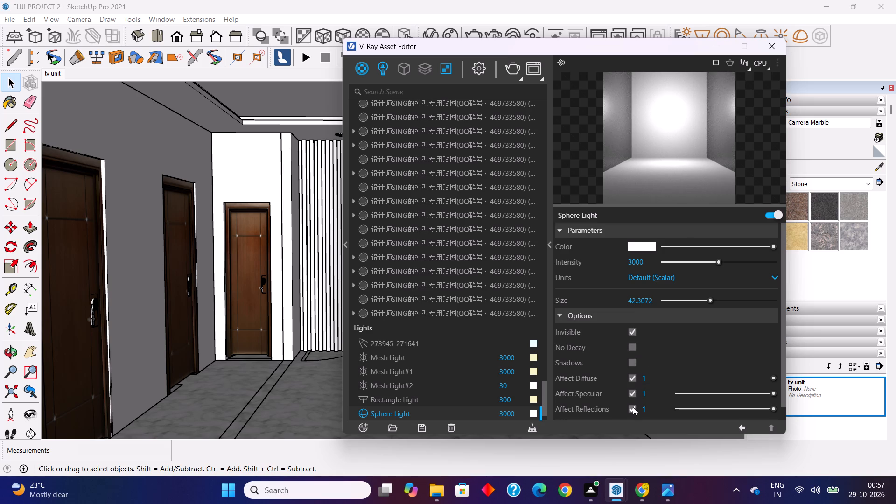
{"action": "left_click", "coordinate": [631, 410]}
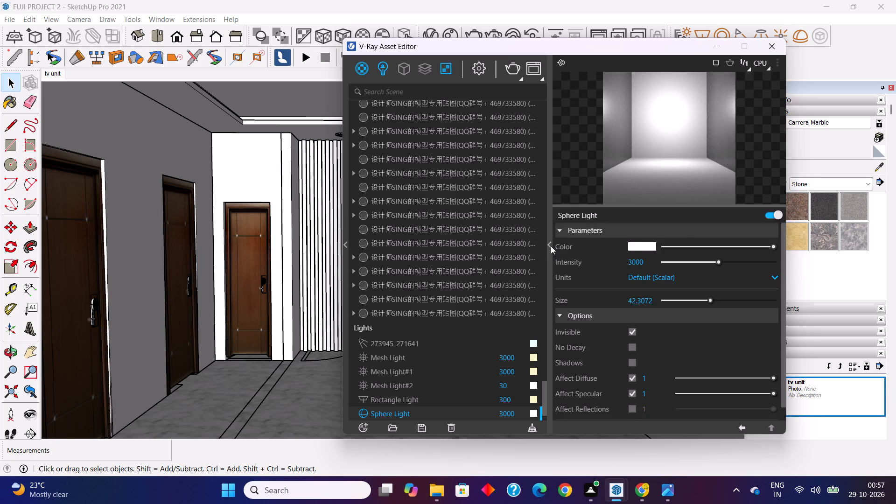
{"action": "left_click", "coordinate": [550, 246]}
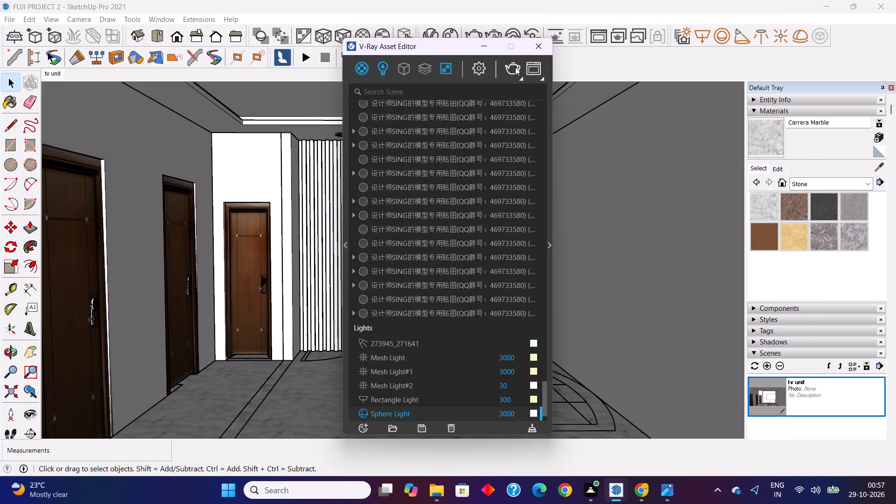
Run a V-Ray test render of the TV wall view, stop it, and close the frame buffer.
{"action": "left_click", "coordinate": [515, 67]}
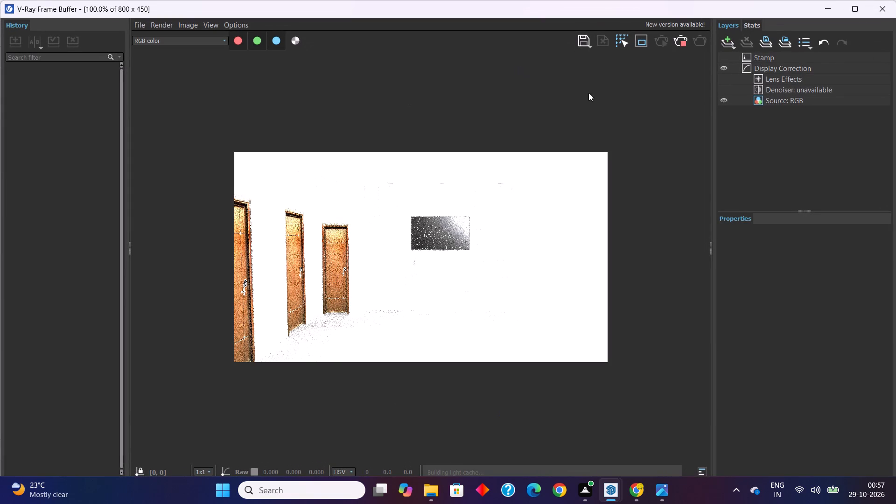
{"action": "left_click", "coordinate": [679, 40]}
{"action": "left_click", "coordinate": [893, 10]}
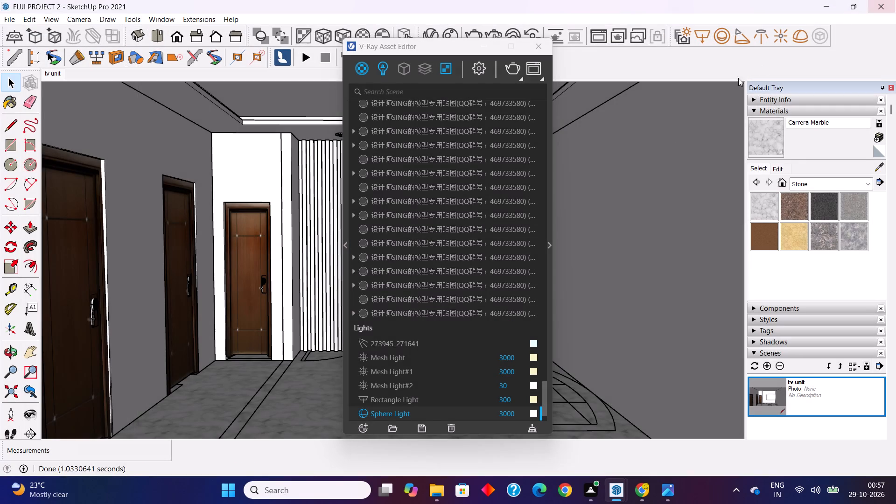
Set the sphere light's intensity to 300.
{"action": "left_click", "coordinate": [516, 415]}
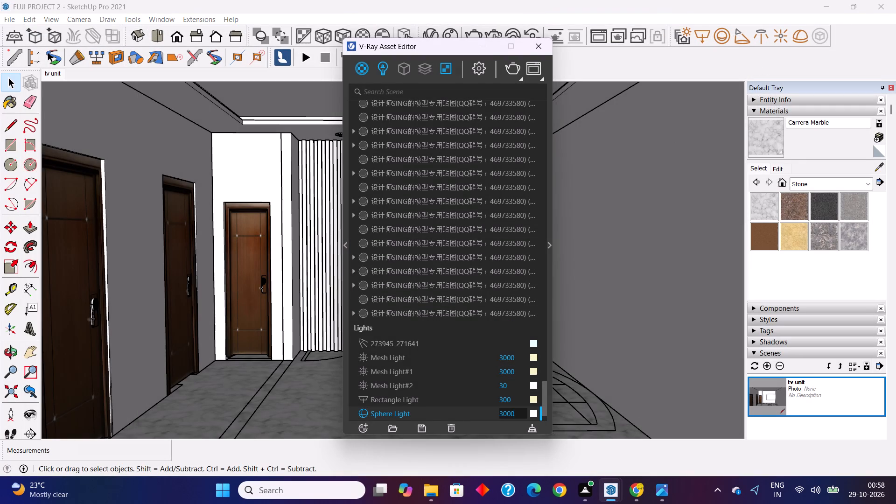
{"action": "key", "text": "BackSpace"}
{"action": "key", "text": "Return"}
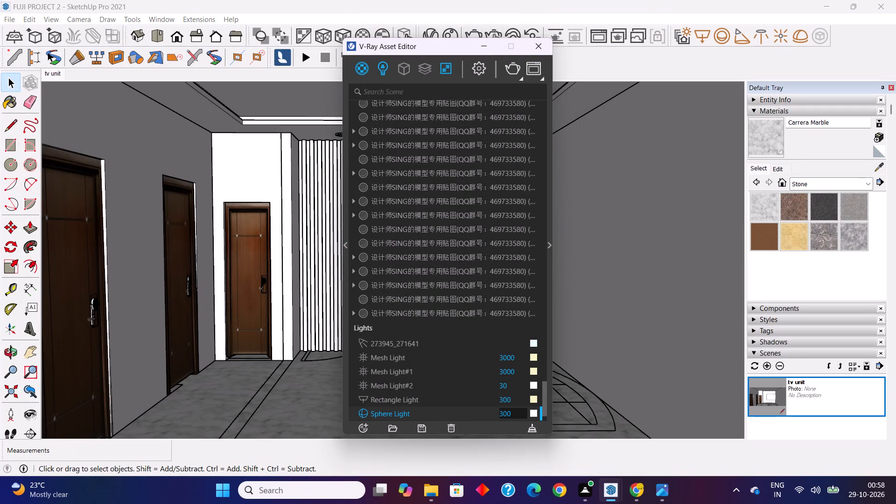
Run a V-Ray test render with the reduced sphere light intensity, stop it, and close the frame buffer.
{"action": "left_click", "coordinate": [511, 69]}
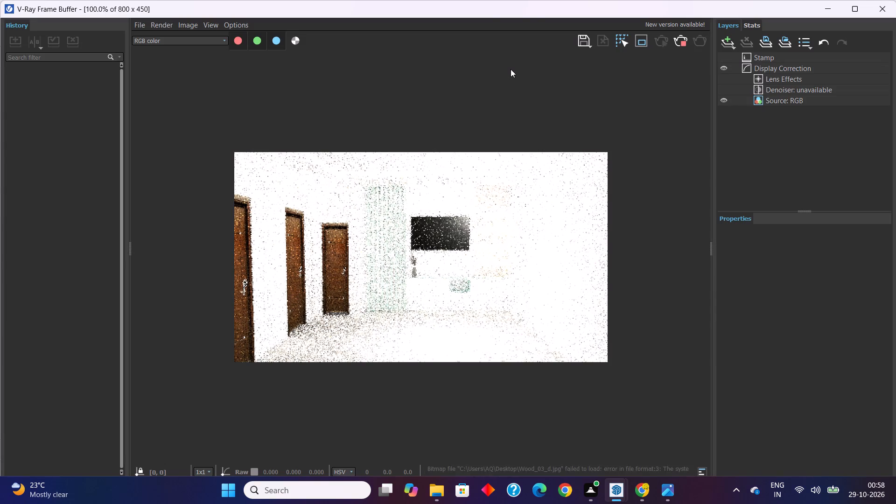
{"action": "left_click", "coordinate": [680, 41]}
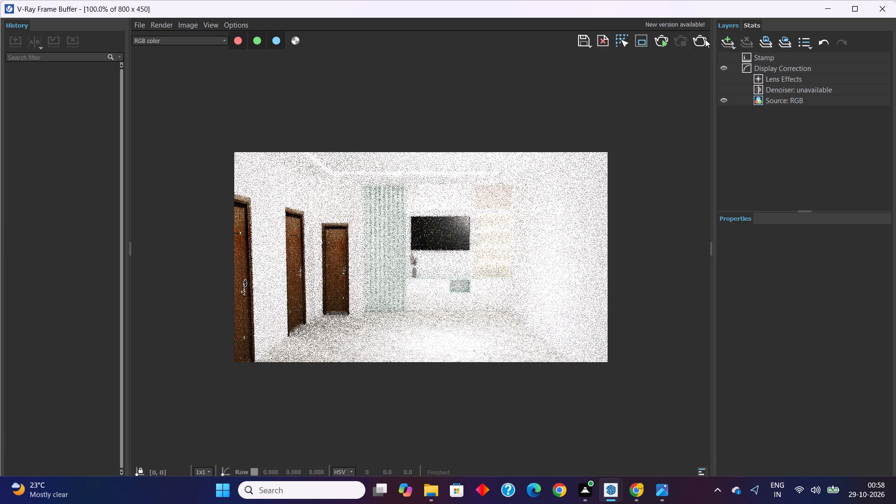
{"action": "left_click", "coordinate": [890, 8]}
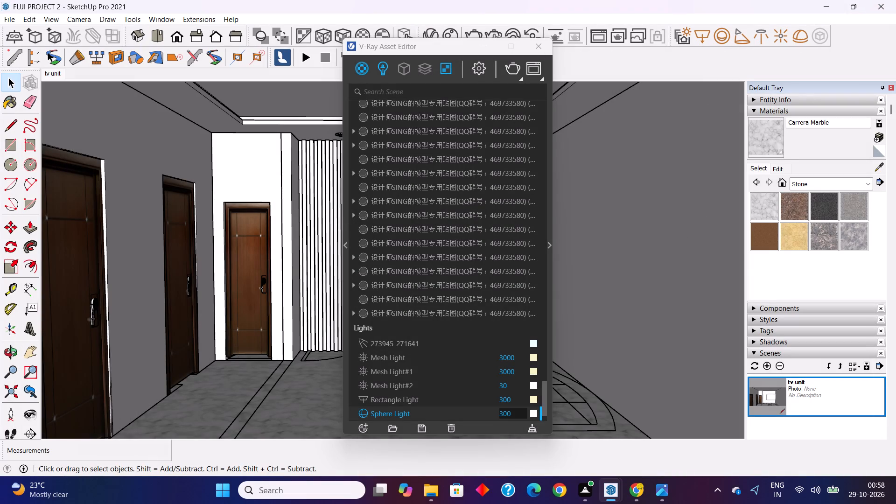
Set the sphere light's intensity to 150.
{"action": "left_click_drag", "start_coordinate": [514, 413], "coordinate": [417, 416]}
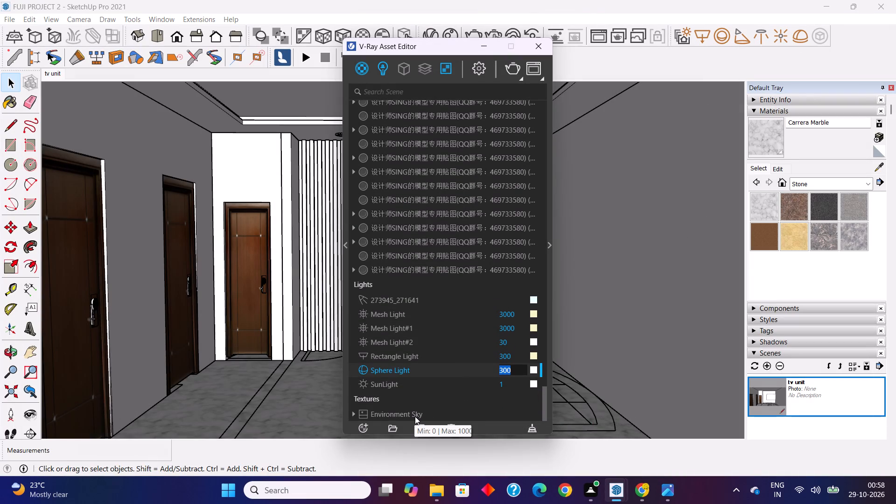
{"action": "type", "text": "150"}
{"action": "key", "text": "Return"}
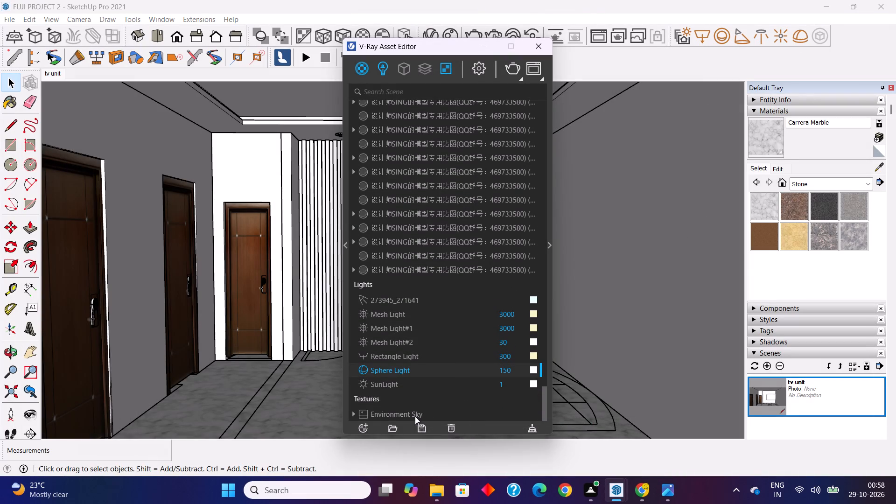
Run another V-Ray test render, inspect the TV wall area up close, stop the render, and close the frame buffer.
{"action": "left_click", "coordinate": [514, 69]}
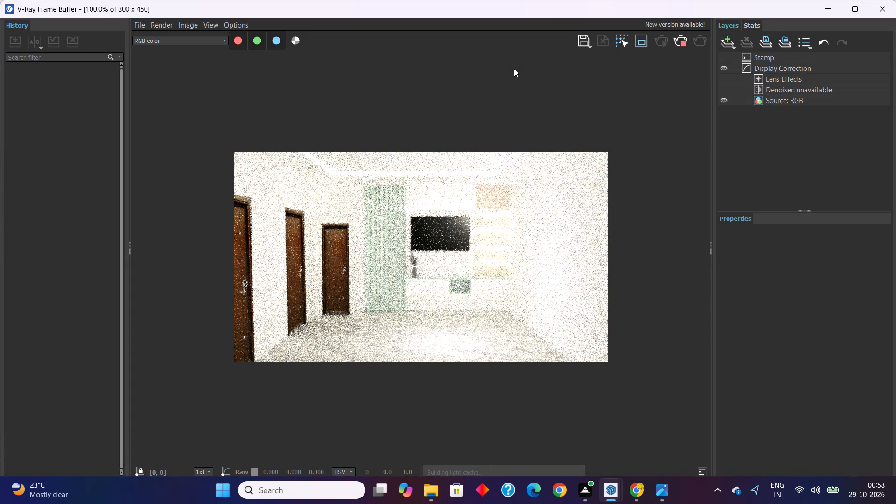
{"action": "scroll", "coordinate": [471, 209], "scroll_direction": "up", "scroll_amount": 2}
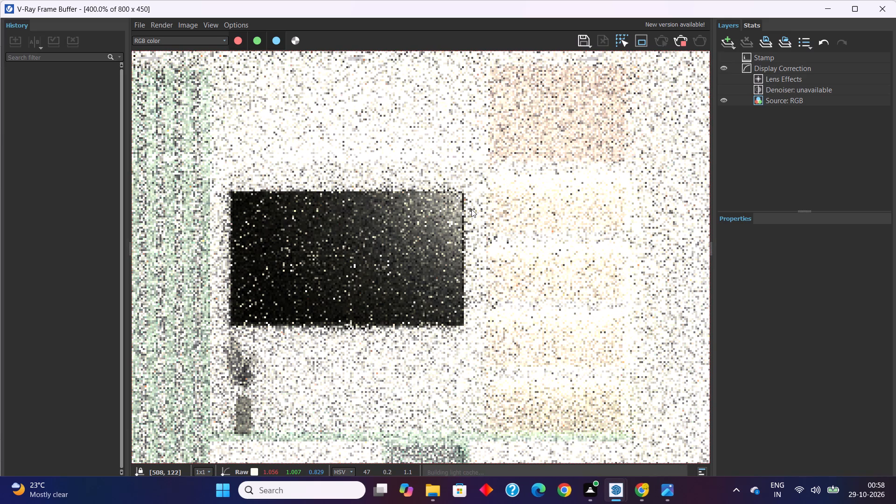
{"action": "scroll", "coordinate": [471, 209], "scroll_direction": "down", "scroll_amount": 1}
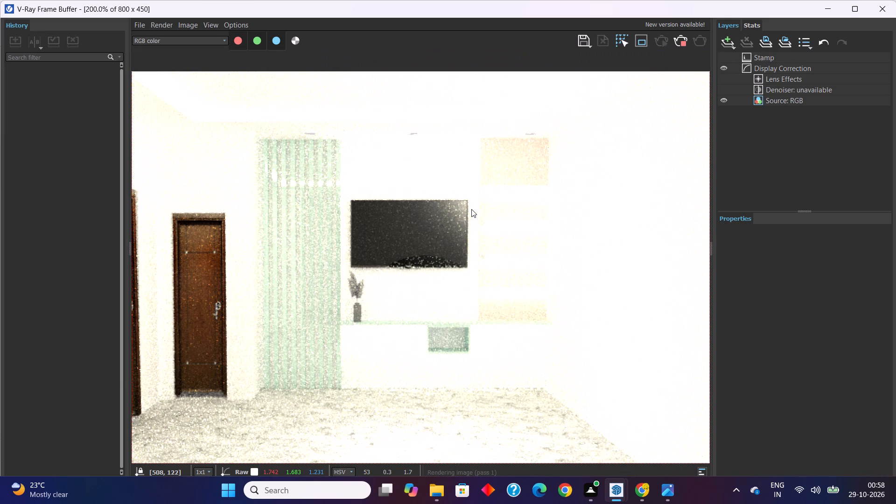
{"action": "left_click", "coordinate": [683, 39]}
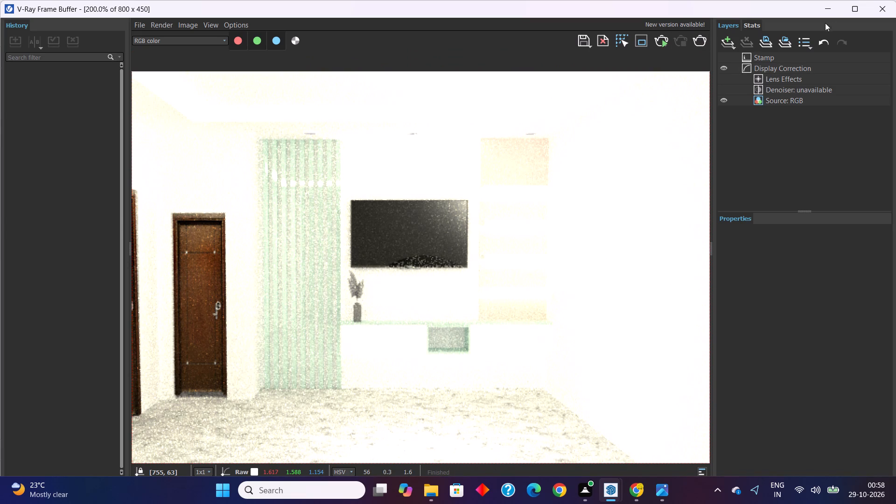
{"action": "left_click", "coordinate": [886, 10]}
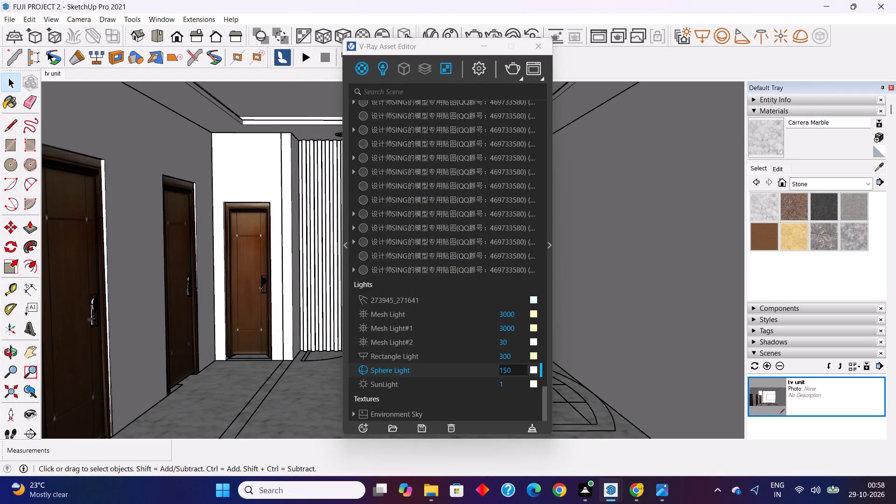
Set the sphere light's intensity to 30.
{"action": "left_click_drag", "start_coordinate": [517, 374], "coordinate": [435, 371]}
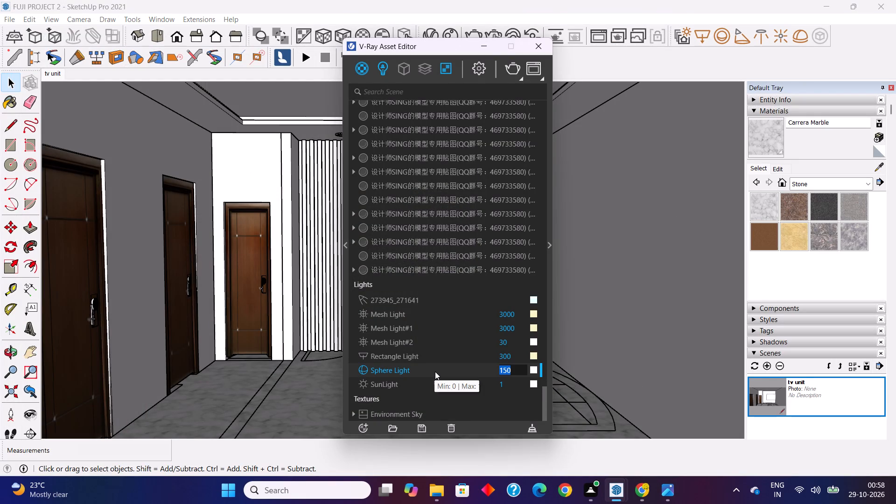
{"action": "type", "text": "30"}
{"action": "key", "text": "Return"}
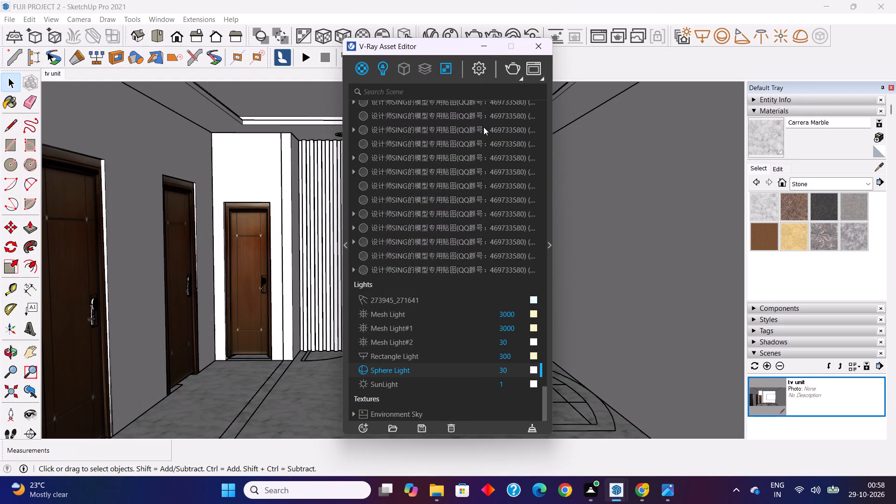
Run a V-Ray test render of the TV wall view to check the dimmer sphere light.
{"action": "left_click", "coordinate": [509, 70]}
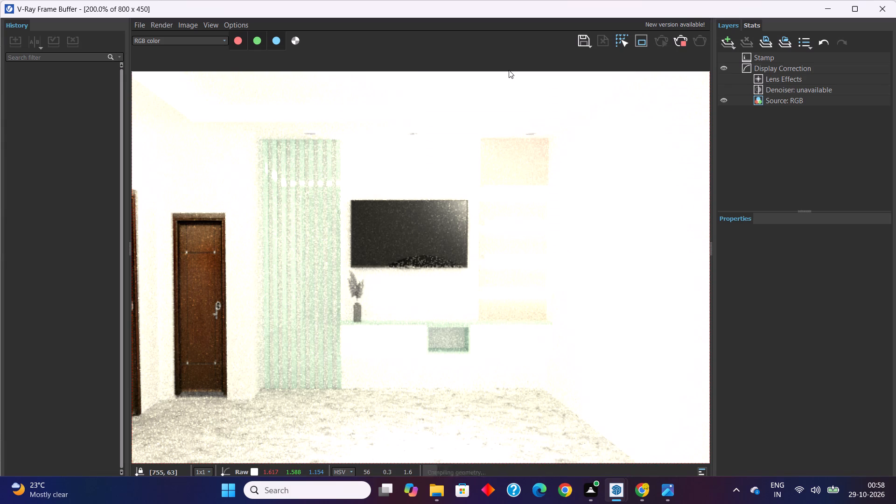
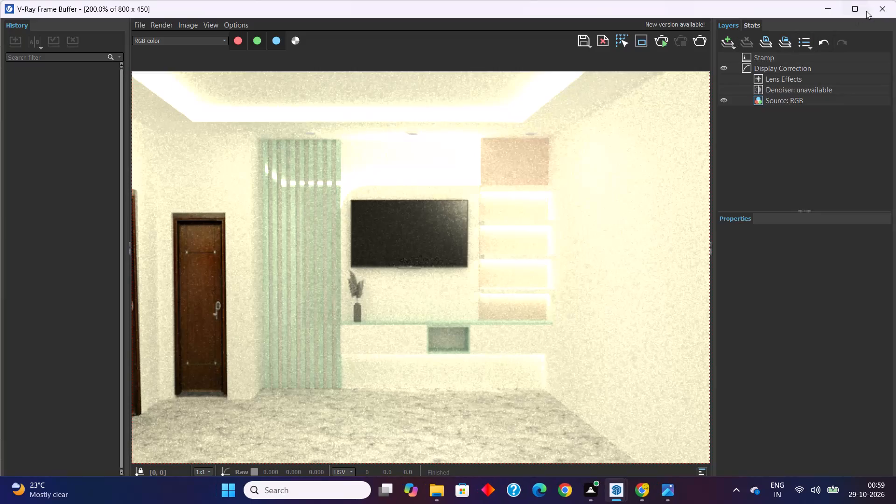
Close the finished render and set the intensity of both Mesh Light and Mesh Light#1 to 300.
{"action": "left_click", "coordinate": [882, 8]}
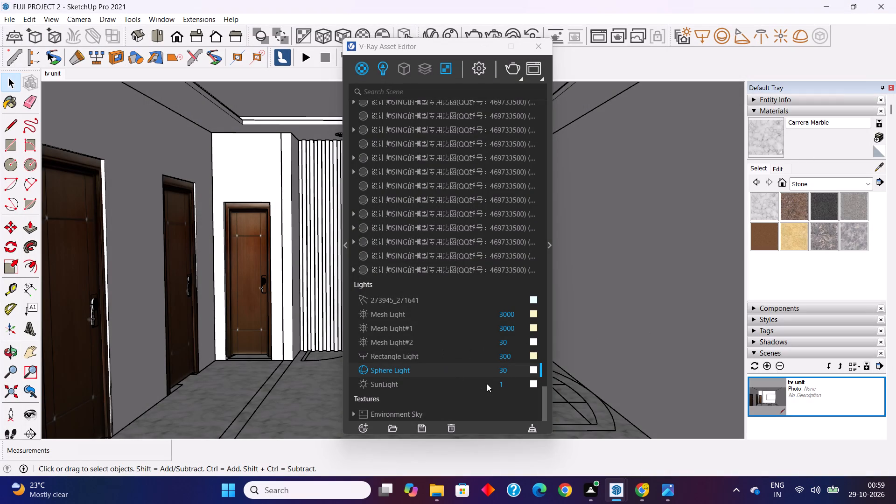
{"action": "left_click", "coordinate": [517, 315]}
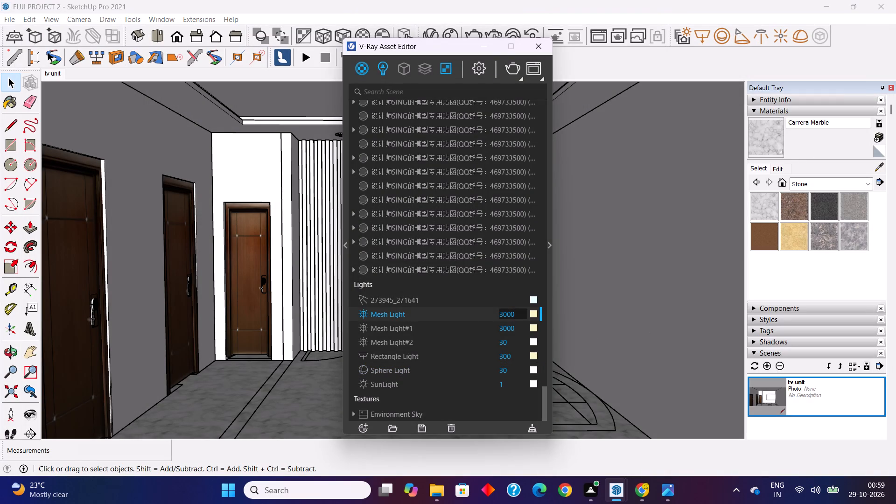
{"action": "key", "text": "BackSpace"}
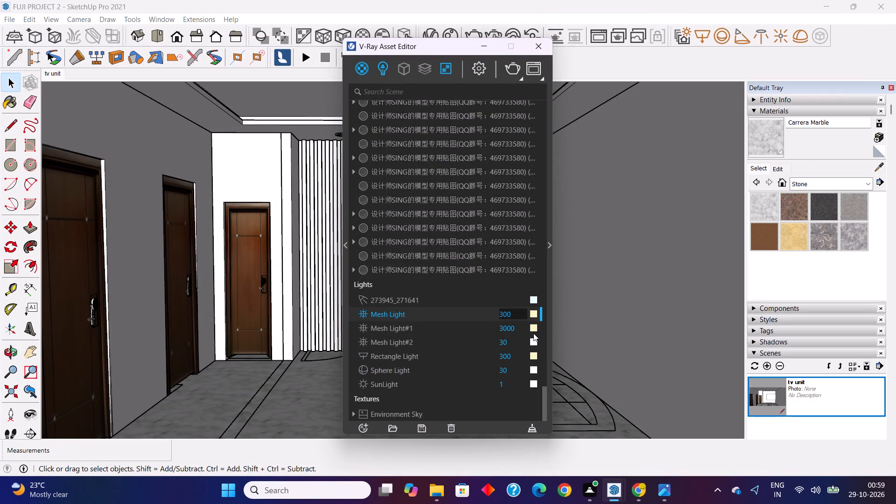
{"action": "left_click", "coordinate": [521, 333]}
{"action": "key", "text": "BackSpace"}
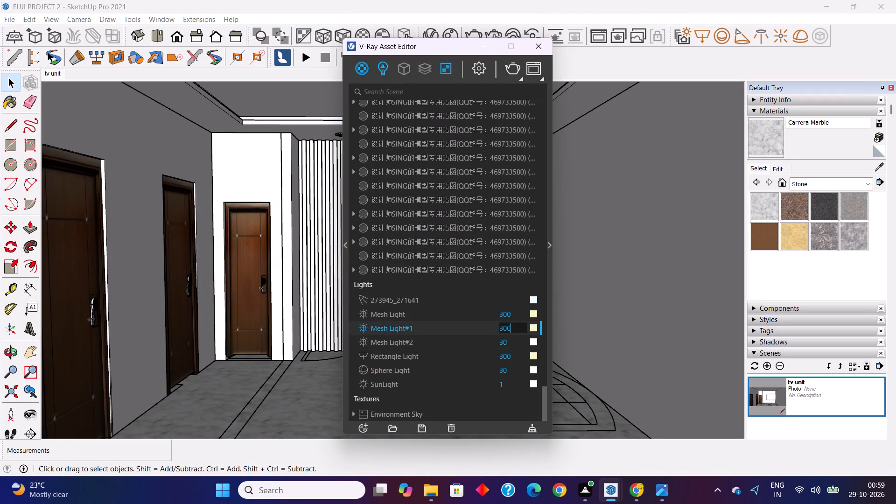
Run a V-Ray test render of the TV wall with the dimmer mesh lights, and close the frame buffer and asset editor.
{"action": "left_click", "coordinate": [511, 69]}
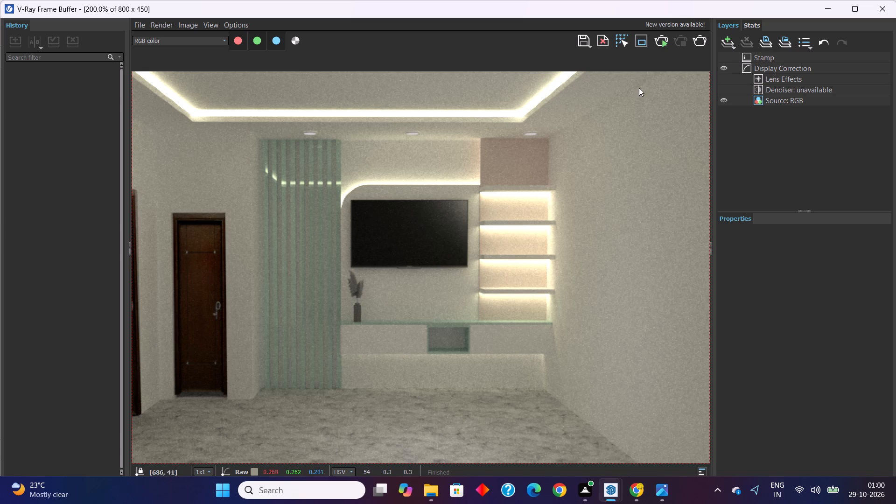
{"action": "left_click", "coordinate": [889, 7]}
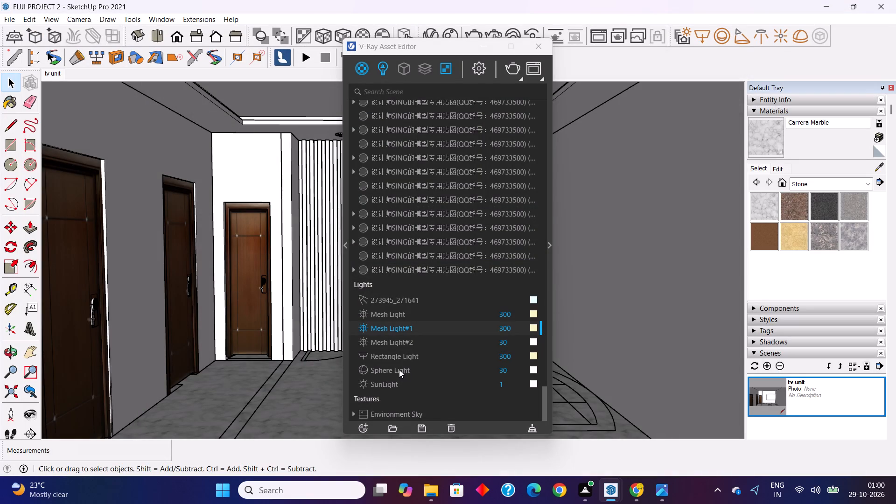
{"action": "left_click", "coordinate": [538, 44]}
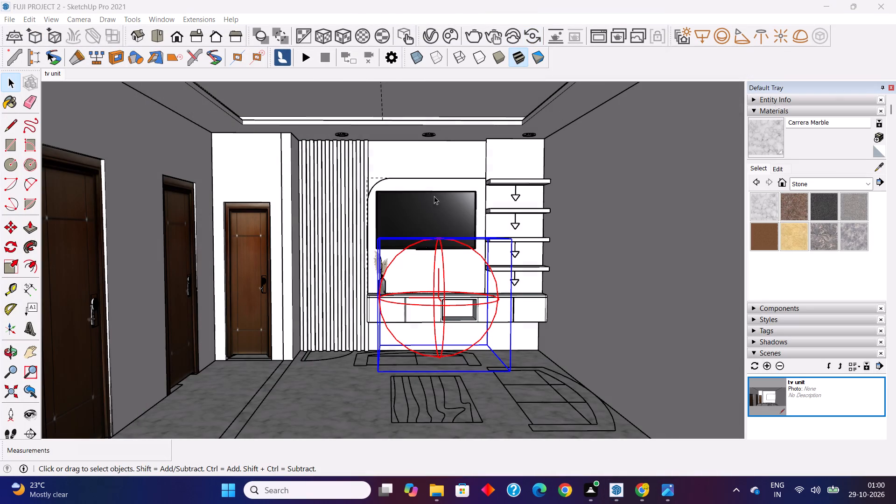
Hide the building's end wall group opposite the TV wall, working from an outside view of the model.
{"action": "middle_click_drag", "start_coordinate": [434, 285], "coordinate": [321, 299]}
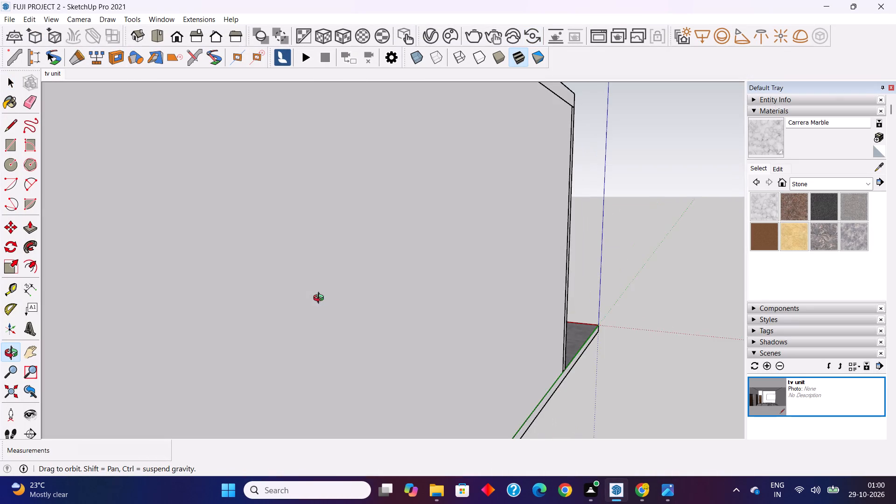
{"action": "middle_click_drag", "start_coordinate": [321, 299], "coordinate": [543, 293]}
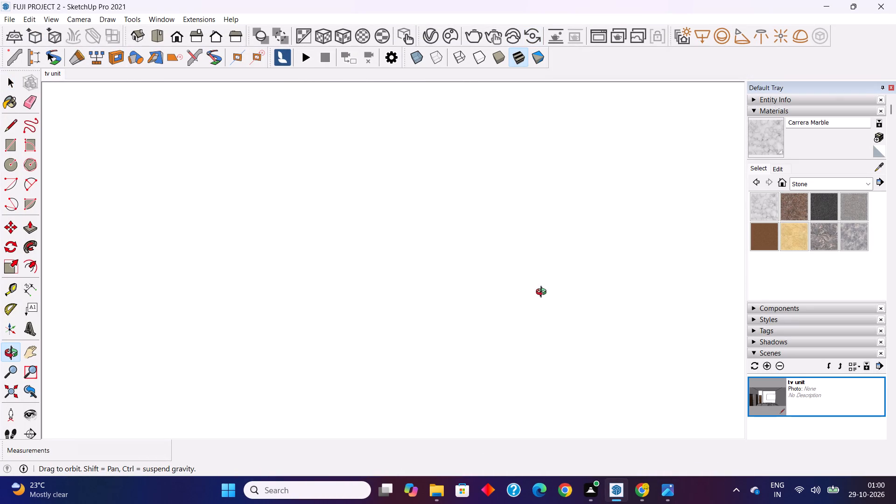
{"action": "middle_click_drag", "start_coordinate": [543, 293], "coordinate": [458, 296]}
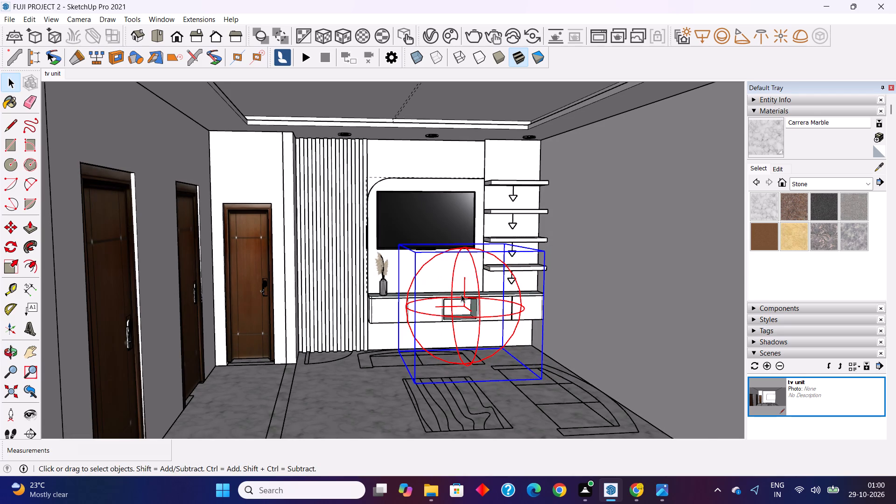
{"action": "middle_click_drag", "start_coordinate": [461, 294], "coordinate": [466, 281], "text": "shift"}
{"action": "scroll", "coordinate": [426, 256], "scroll_direction": "down", "scroll_amount": 11}
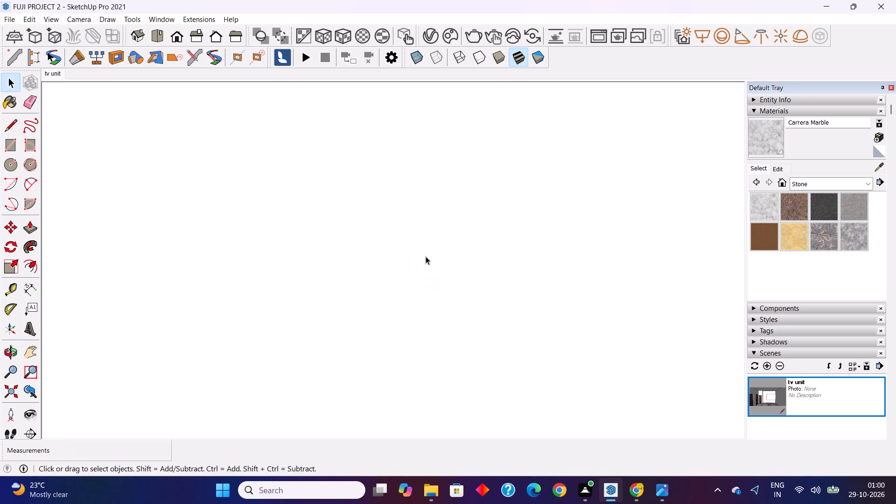
{"action": "scroll", "coordinate": [426, 256], "scroll_direction": "down", "scroll_amount": 4}
{"action": "left_click", "coordinate": [130, 33]}
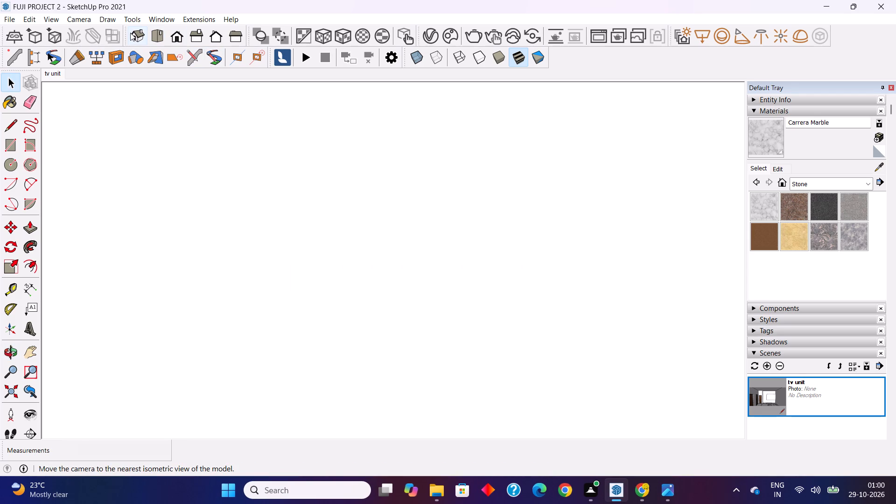
{"action": "scroll", "coordinate": [350, 189], "scroll_direction": "down", "scroll_amount": 15}
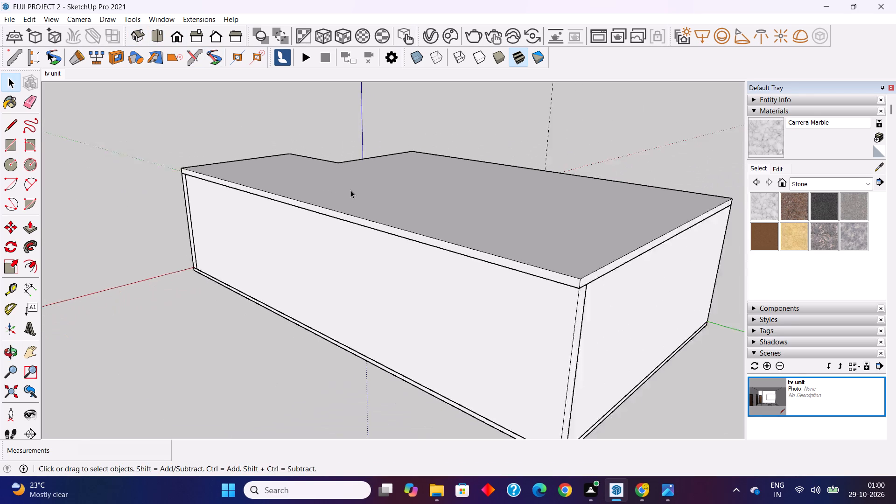
{"action": "scroll", "coordinate": [350, 190], "scroll_direction": "down", "scroll_amount": 7}
{"action": "middle_click_drag", "start_coordinate": [465, 285], "coordinate": [105, 329]}
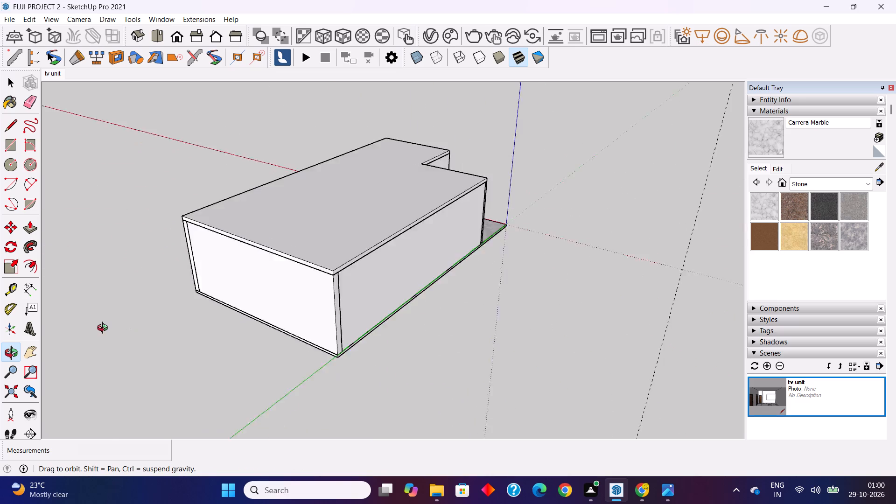
{"action": "middle_click_drag", "start_coordinate": [105, 329], "coordinate": [103, 329]}
{"action": "left_click", "coordinate": [246, 287]}
{"action": "right_click", "coordinate": [247, 286]}
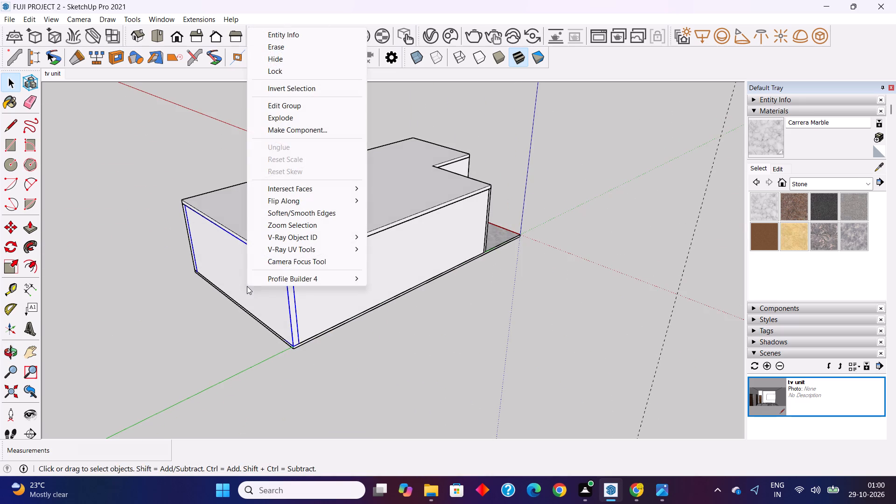
{"action": "left_click", "coordinate": [277, 60]}
Return to the tv unit scene and hide the side wall group of the adjoining space beside the hob drawn on the floor.
{"action": "middle_click_drag", "start_coordinate": [313, 265], "coordinate": [323, 269]}
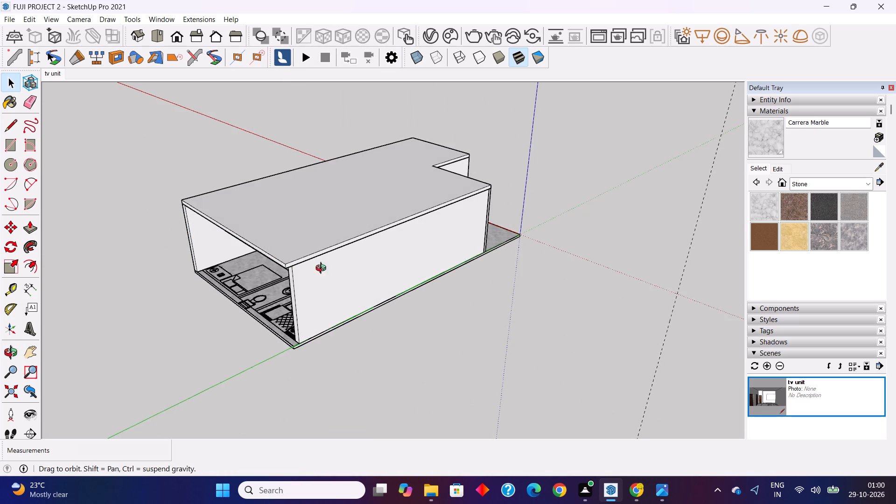
{"action": "middle_click_drag", "start_coordinate": [323, 269], "coordinate": [485, 179]}
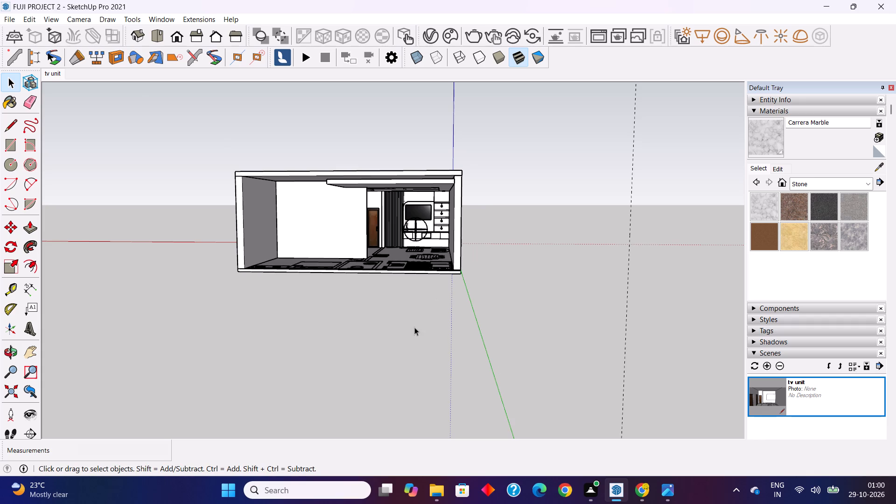
{"action": "left_click", "coordinate": [543, 203]}
{"action": "left_click", "coordinate": [54, 75]}
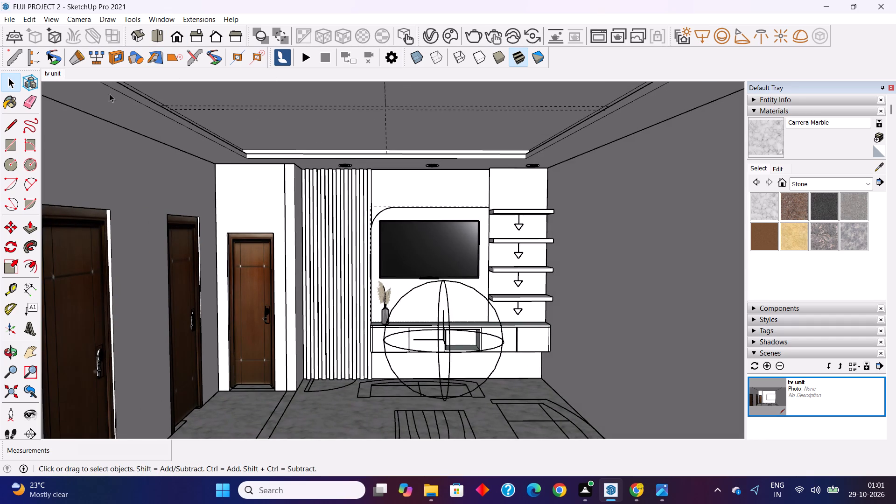
{"action": "middle_click_drag", "start_coordinate": [212, 239], "coordinate": [133, 242]}
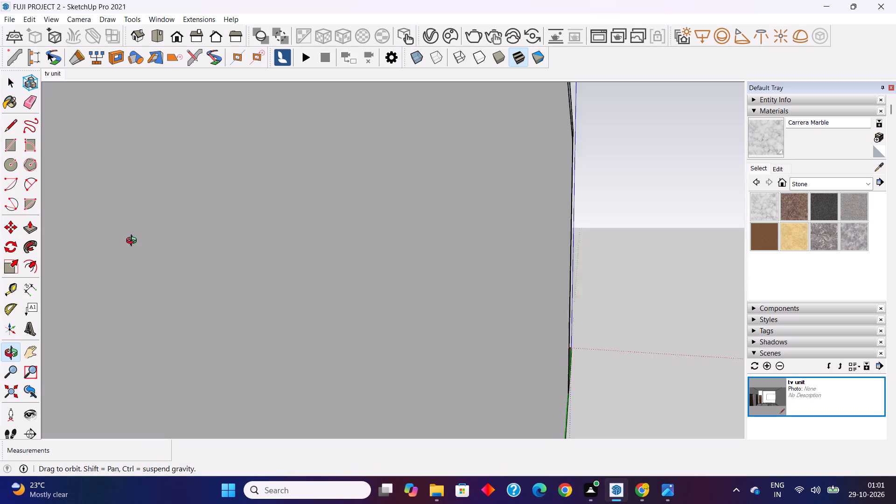
{"action": "middle_click_drag", "start_coordinate": [133, 242], "coordinate": [134, 242]}
{"action": "middle_click_drag", "start_coordinate": [138, 241], "coordinate": [661, 180], "text": "shift"}
{"action": "middle_click_drag", "start_coordinate": [210, 201], "coordinate": [227, 203], "text": "shift"}
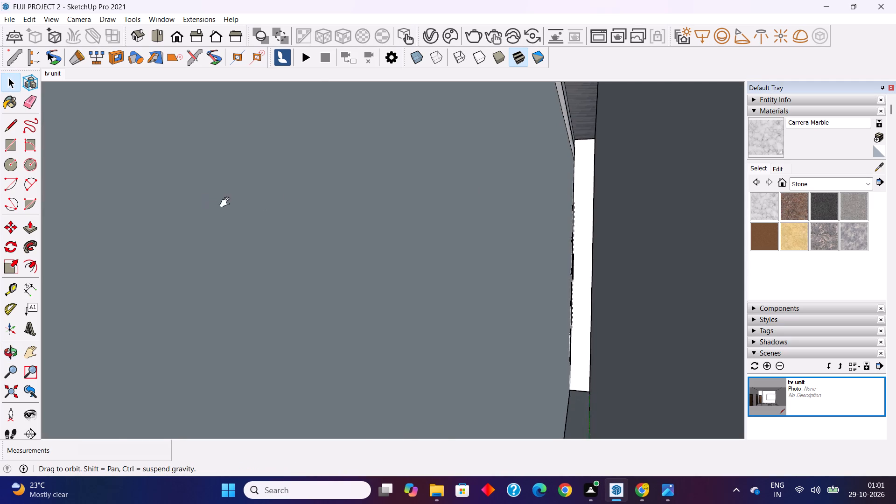
{"action": "middle_click_drag", "start_coordinate": [227, 203], "coordinate": [711, 138], "text": "shift"}
{"action": "middle_click_drag", "start_coordinate": [230, 162], "coordinate": [427, 132], "text": "shift"}
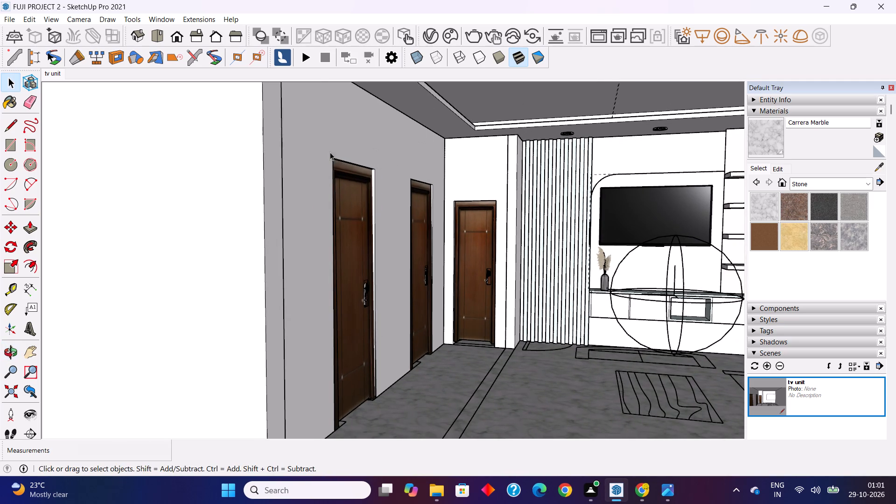
{"action": "middle_click_drag", "start_coordinate": [194, 194], "coordinate": [169, 195], "text": "shift"}
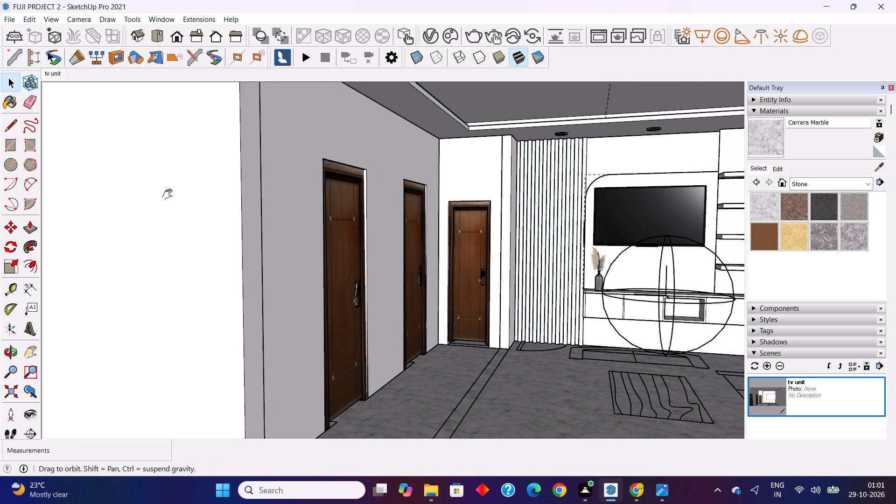
{"action": "middle_click_drag", "start_coordinate": [169, 195], "coordinate": [229, 170], "text": "shift"}
{"action": "middle_click_drag", "start_coordinate": [206, 200], "coordinate": [81, 234], "text": "ctrl"}
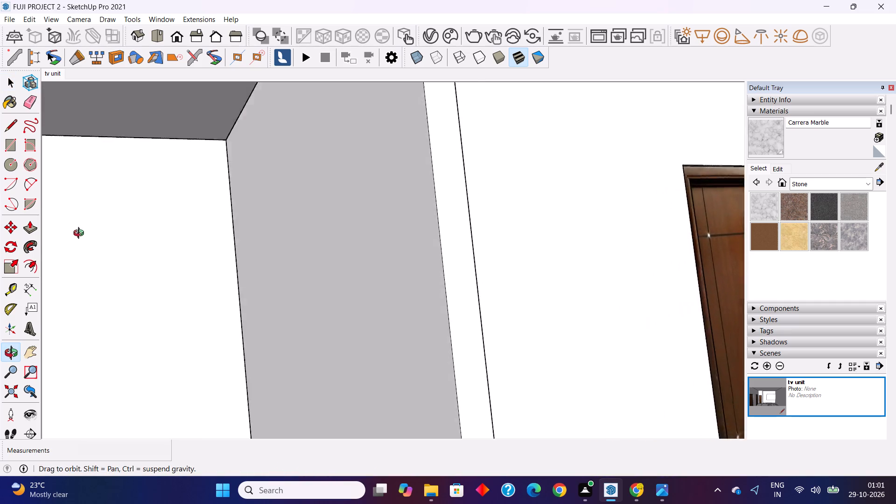
{"action": "middle_click_drag", "start_coordinate": [81, 234], "coordinate": [76, 238], "text": "ctrl"}
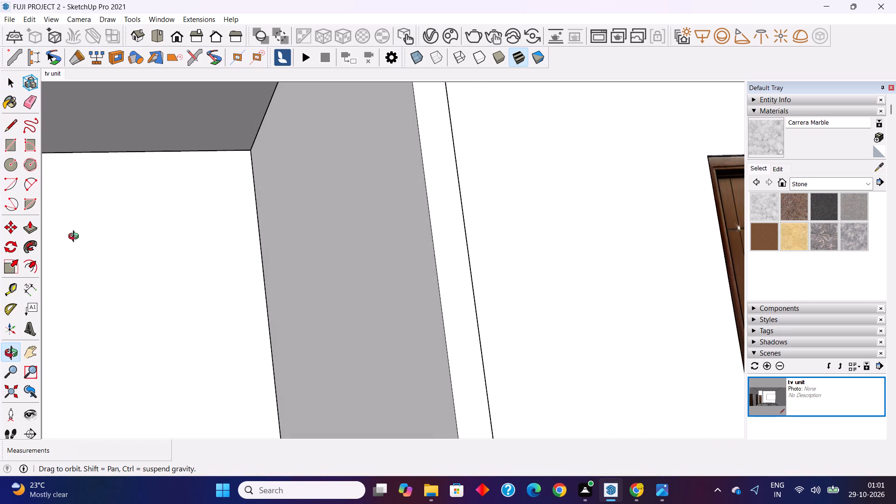
{"action": "middle_click_drag", "start_coordinate": [76, 238], "coordinate": [73, 238], "text": "ctrl"}
{"action": "scroll", "coordinate": [151, 219], "scroll_direction": "down", "scroll_amount": 2}
{"action": "middle_click_drag", "start_coordinate": [146, 276], "coordinate": [123, 313], "text": "ctrl"}
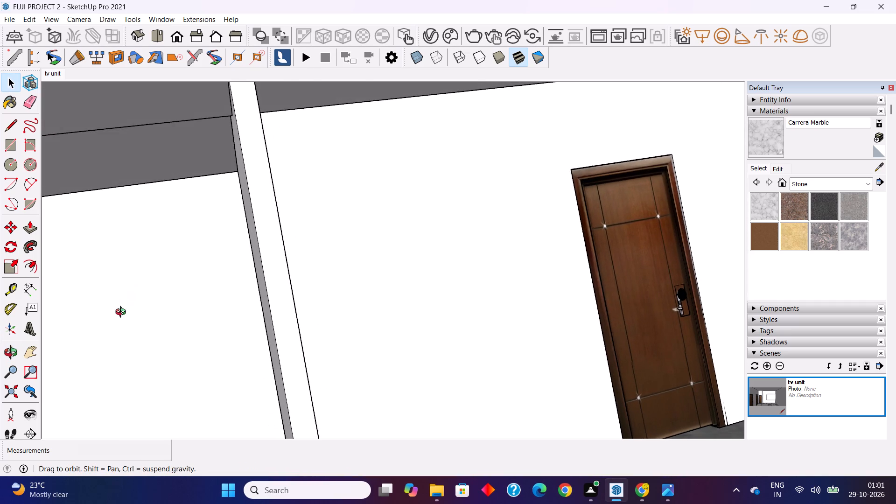
{"action": "middle_click_drag", "start_coordinate": [123, 313], "coordinate": [155, 257], "text": "ctrl"}
{"action": "middle_click_drag", "start_coordinate": [178, 280], "coordinate": [125, 296], "text": "alt"}
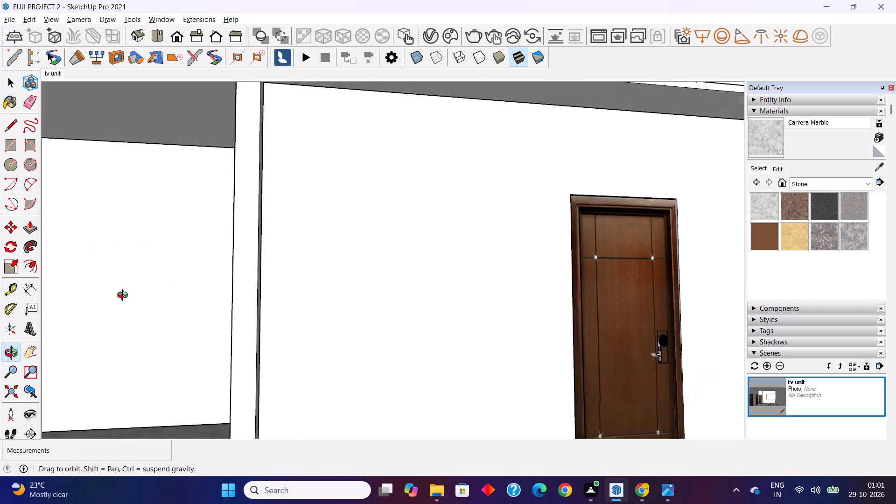
{"action": "middle_click_drag", "start_coordinate": [125, 296], "coordinate": [110, 301], "text": "alt"}
{"action": "middle_click_drag", "start_coordinate": [142, 283], "coordinate": [380, 245], "text": "shift"}
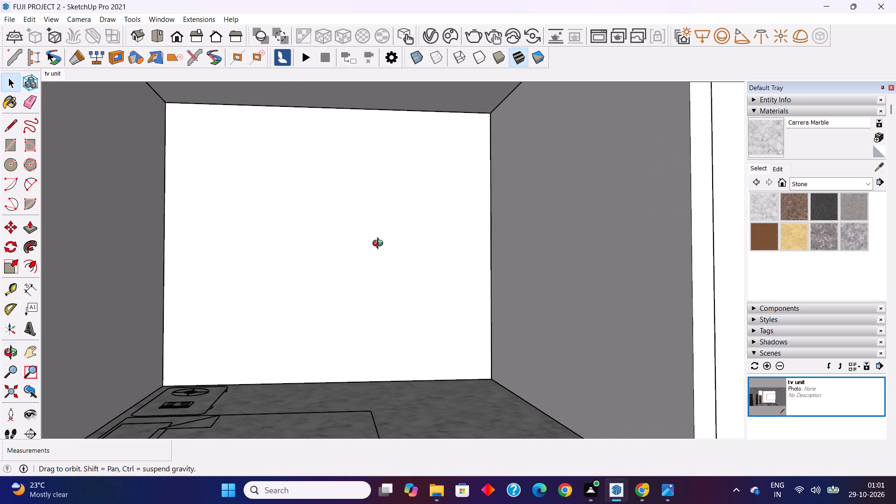
{"action": "middle_click_drag", "start_coordinate": [380, 245], "coordinate": [380, 244], "text": "shift"}
{"action": "middle_click_drag", "start_coordinate": [286, 261], "coordinate": [245, 265], "text": "alt"}
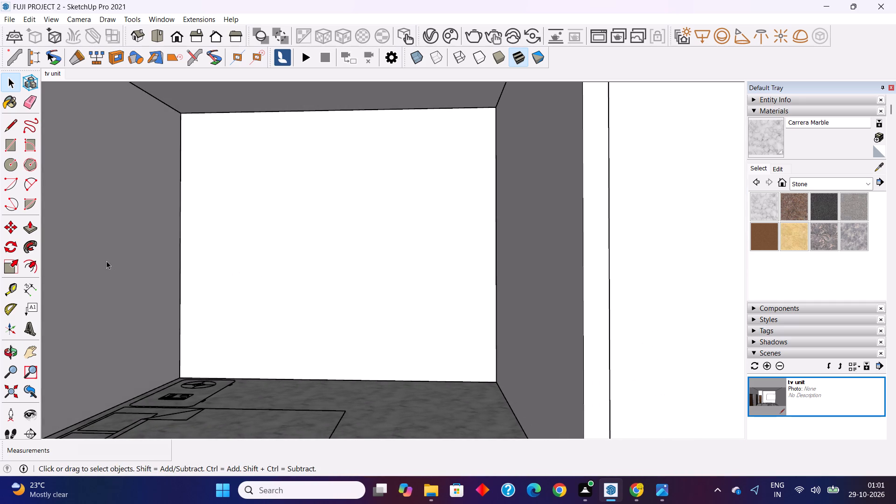
{"action": "left_click", "coordinate": [103, 260]}
{"action": "right_click", "coordinate": [103, 260]}
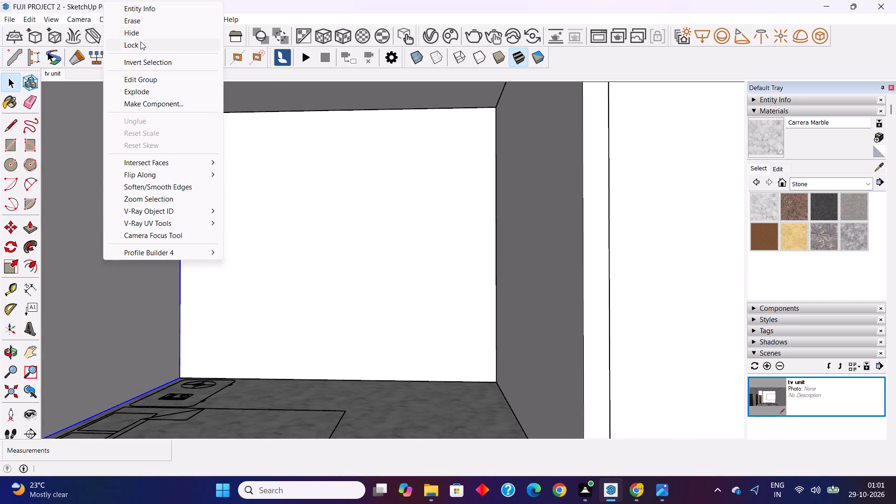
{"action": "left_click", "coordinate": [140, 35]}
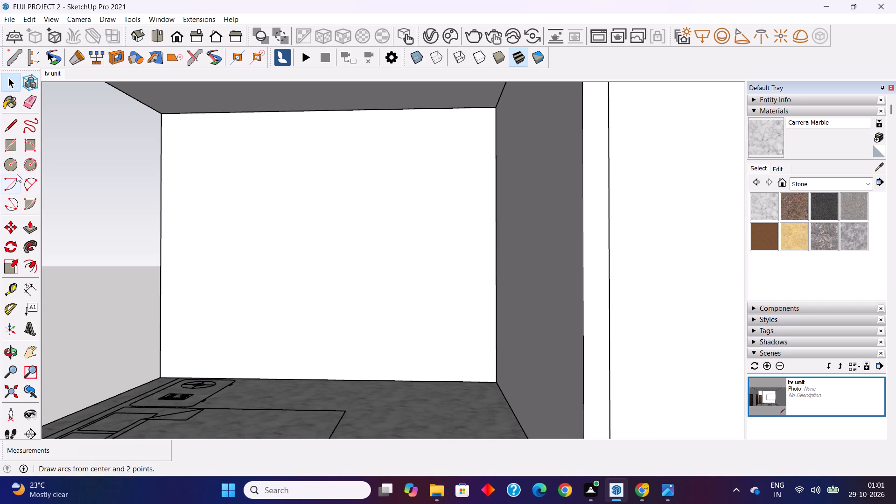
Return to the tv unit scene and hide the adjoining space's side wall group beside the hob drawn on the floor.
{"action": "left_click", "coordinate": [51, 72]}
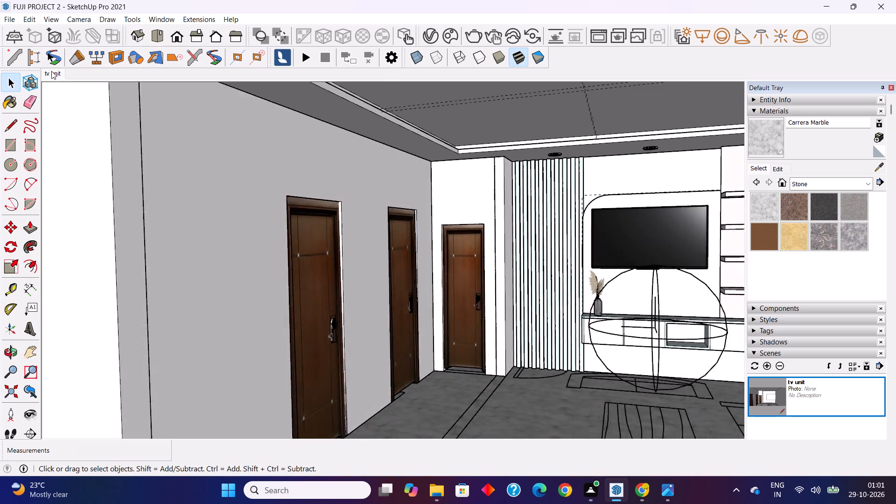
{"action": "middle_click_drag", "start_coordinate": [124, 189], "coordinate": [67, 202], "text": "alt"}
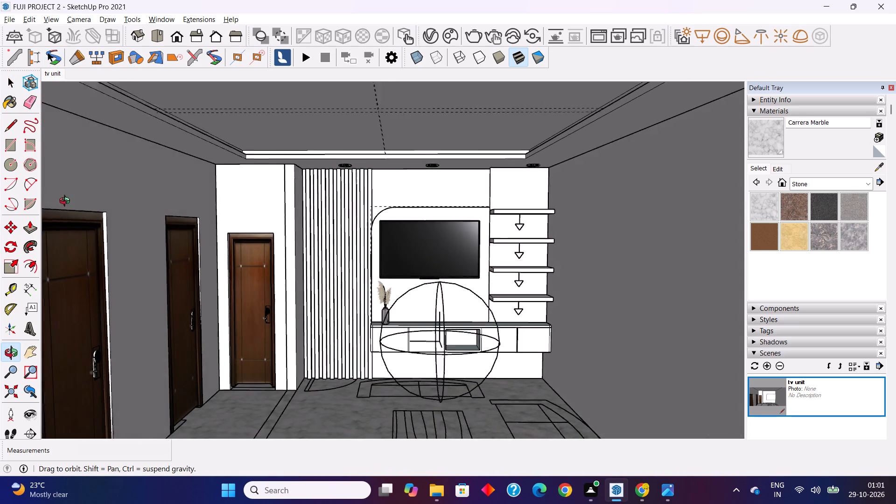
{"action": "middle_click_drag", "start_coordinate": [67, 202], "coordinate": [78, 204], "text": "alt"}
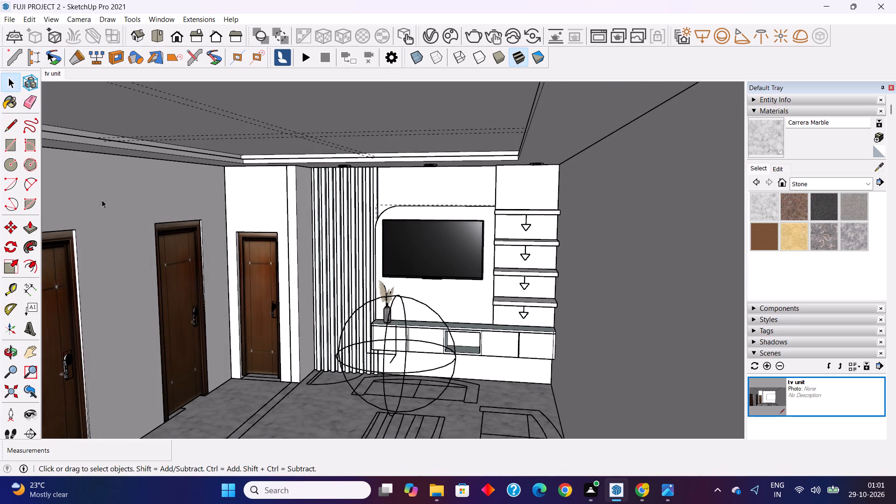
{"action": "middle_click_drag", "start_coordinate": [109, 200], "coordinate": [346, 143], "text": "shift"}
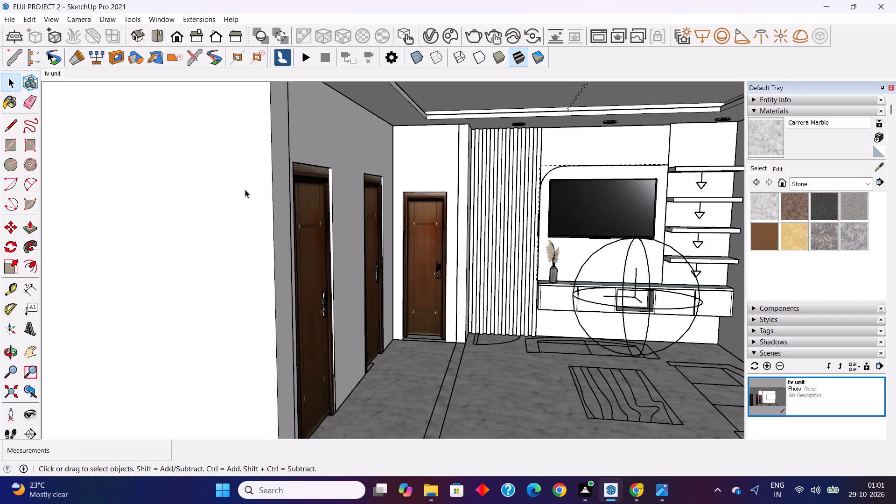
{"action": "middle_click_drag", "start_coordinate": [221, 199], "coordinate": [0, 231], "text": "alt"}
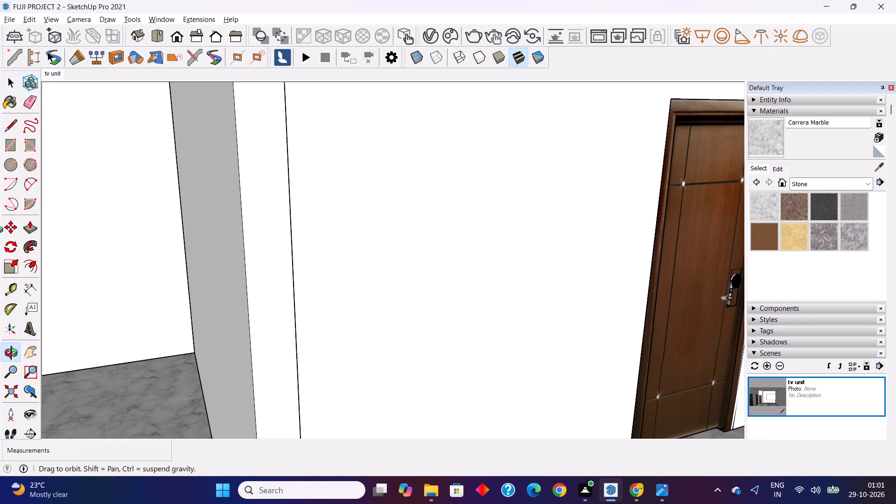
{"action": "middle_click_drag", "start_coordinate": [0, 231], "coordinate": [1, 232], "text": "alt"}
{"action": "middle_click_drag", "start_coordinate": [193, 215], "coordinate": [430, 154], "text": "shift"}
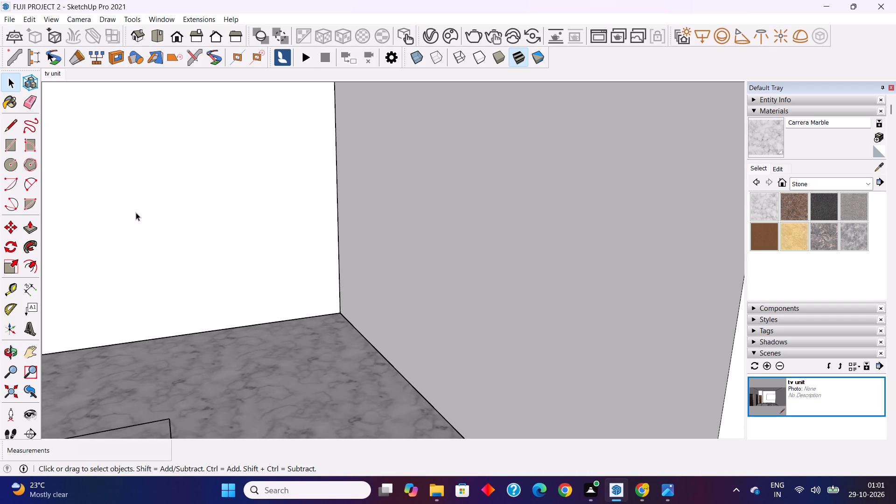
{"action": "middle_click_drag", "start_coordinate": [136, 217], "coordinate": [63, 218], "text": "alt"}
{"action": "middle_click_drag", "start_coordinate": [84, 219], "coordinate": [309, 175], "text": "shift"}
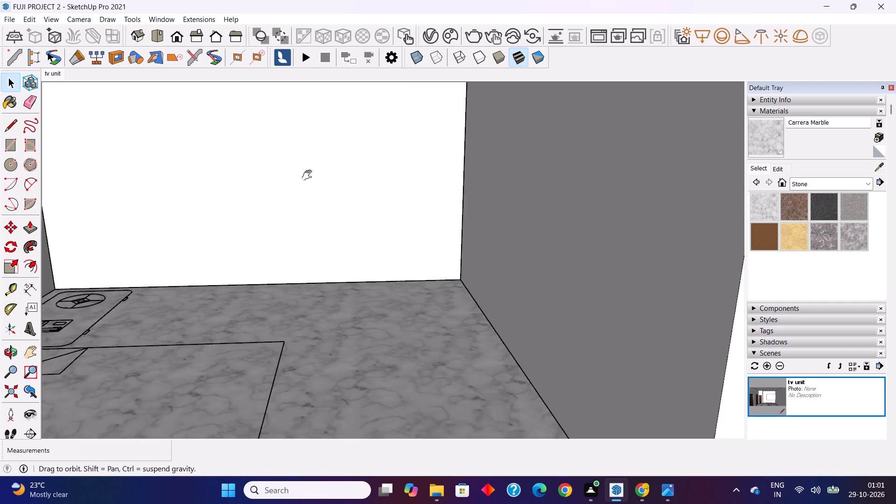
{"action": "middle_click_drag", "start_coordinate": [309, 175], "coordinate": [385, 168], "text": "shift"}
{"action": "left_click", "coordinate": [124, 214]}
{"action": "right_click", "coordinate": [124, 214]}
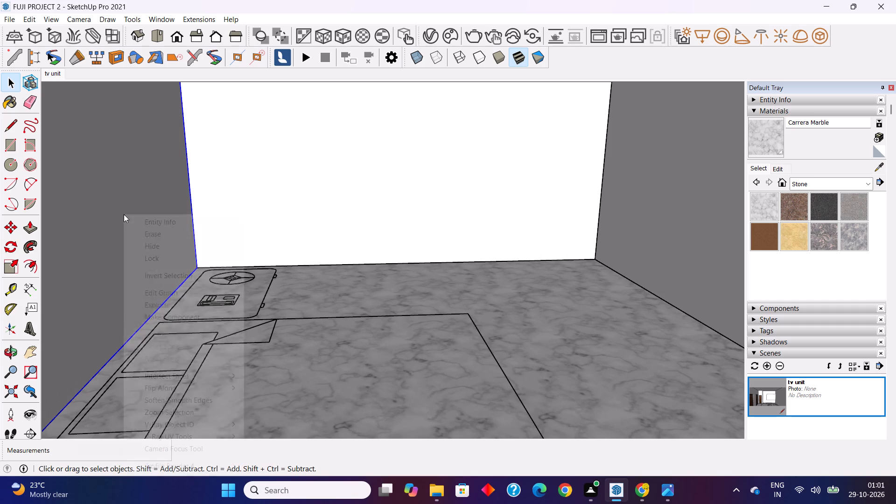
{"action": "left_click", "coordinate": [163, 250]}
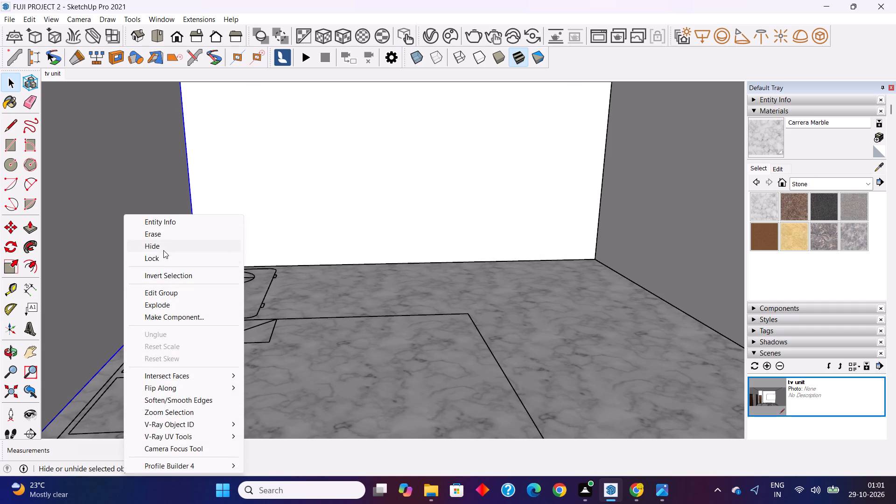
Reframe the view facing the TV wall with two doors in frame, and update the tv unit scene with it.
{"action": "middle_click_drag", "start_coordinate": [319, 235], "coordinate": [20, 252], "text": "shift"}
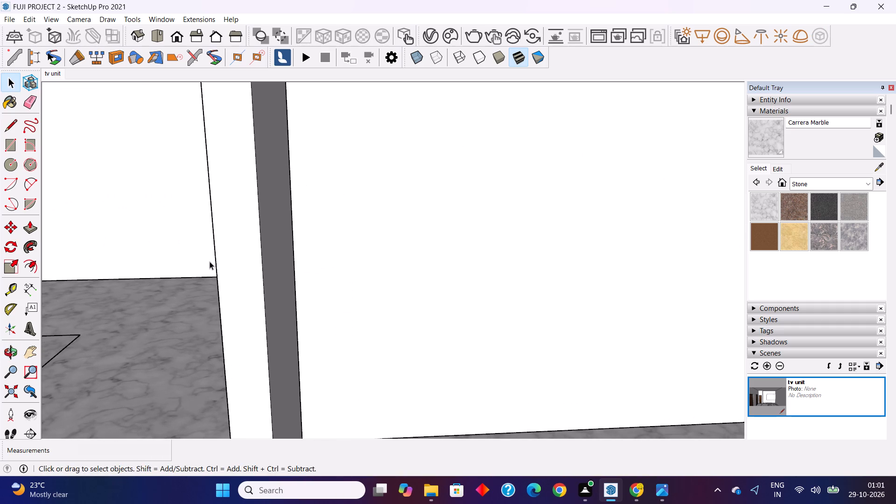
{"action": "middle_click_drag", "start_coordinate": [210, 261], "coordinate": [322, 269], "text": "alt"}
{"action": "middle_click_drag", "start_coordinate": [320, 260], "coordinate": [0, 257], "text": "shift"}
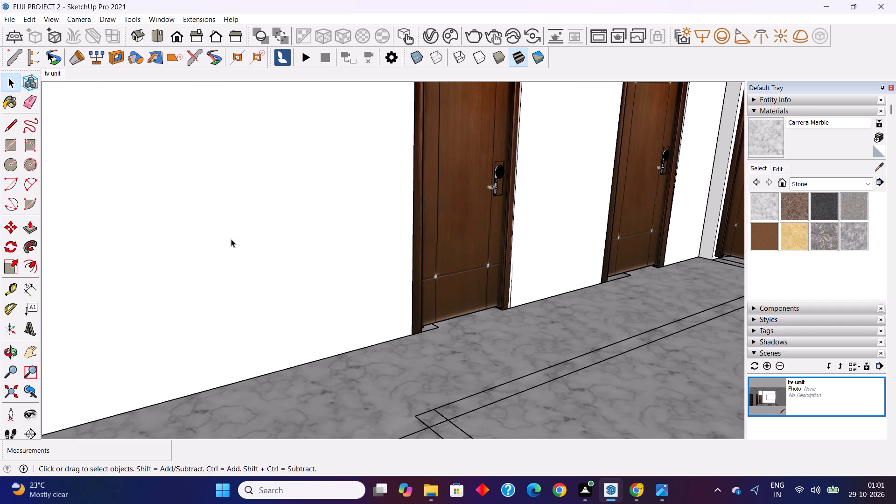
{"action": "middle_click_drag", "start_coordinate": [496, 240], "coordinate": [590, 234], "text": "alt"}
{"action": "middle_click_drag", "start_coordinate": [486, 217], "coordinate": [167, 236], "text": "shift"}
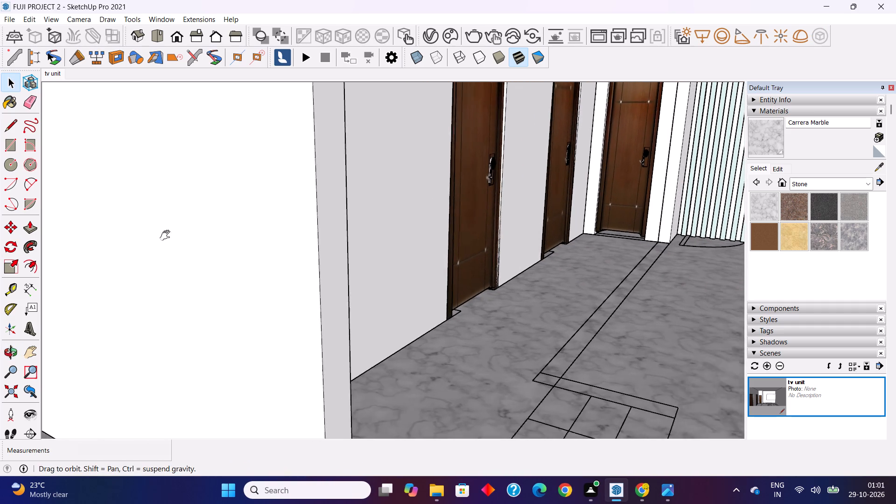
{"action": "middle_click_drag", "start_coordinate": [167, 236], "coordinate": [87, 244], "text": "shift"}
{"action": "middle_click_drag", "start_coordinate": [392, 220], "coordinate": [481, 215], "text": "alt"}
{"action": "middle_click_drag", "start_coordinate": [477, 203], "coordinate": [295, 200], "text": "shift"}
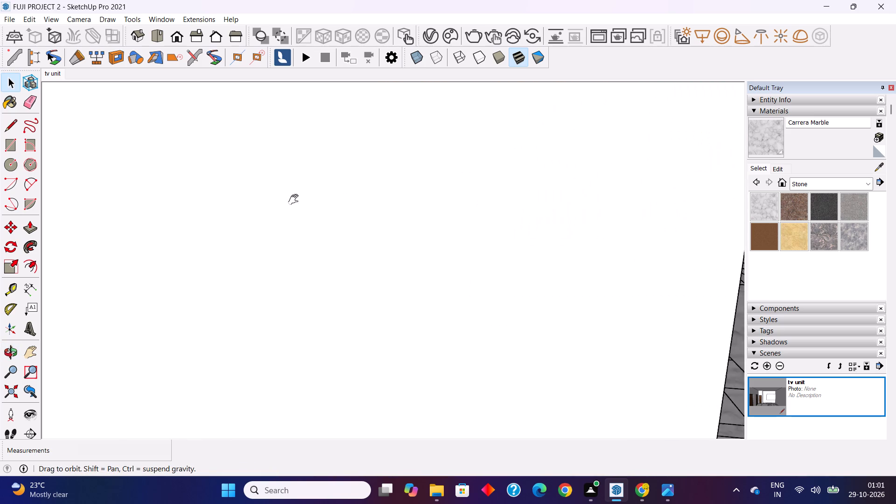
{"action": "middle_click_drag", "start_coordinate": [295, 200], "coordinate": [41, 236], "text": "shift"}
{"action": "middle_click_drag", "start_coordinate": [616, 141], "coordinate": [342, 252], "text": "shift"}
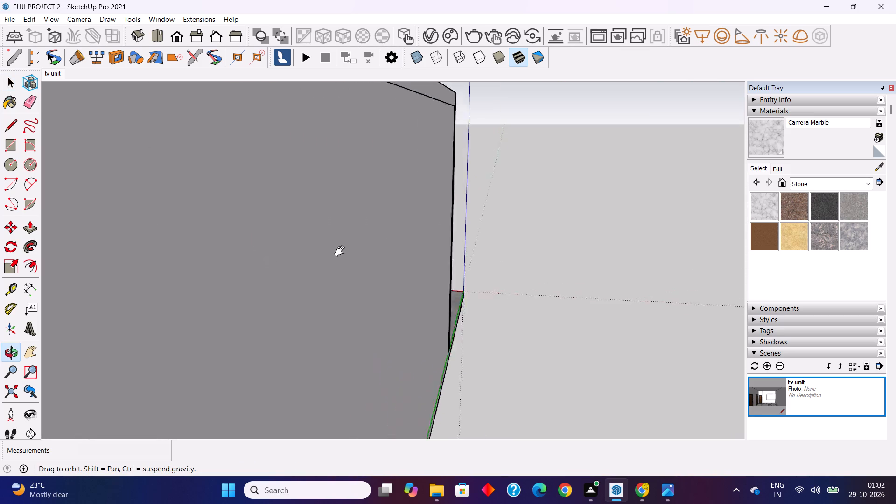
{"action": "middle_click_drag", "start_coordinate": [342, 252], "coordinate": [440, 234], "text": "shift"}
{"action": "middle_click_drag", "start_coordinate": [483, 225], "coordinate": [512, 197]}
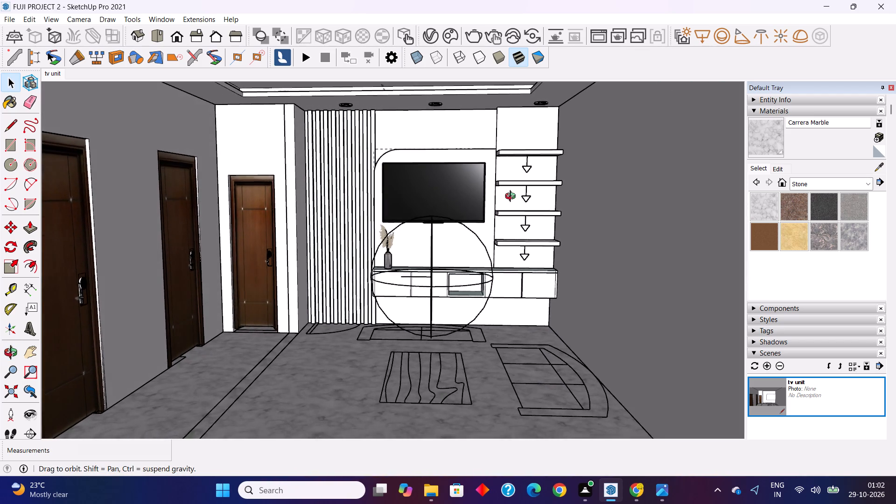
{"action": "middle_click_drag", "start_coordinate": [512, 197], "coordinate": [520, 184]}
{"action": "middle_click_drag", "start_coordinate": [443, 186], "coordinate": [365, 239], "text": "shift"}
{"action": "middle_click_drag", "start_coordinate": [394, 239], "coordinate": [402, 226]}
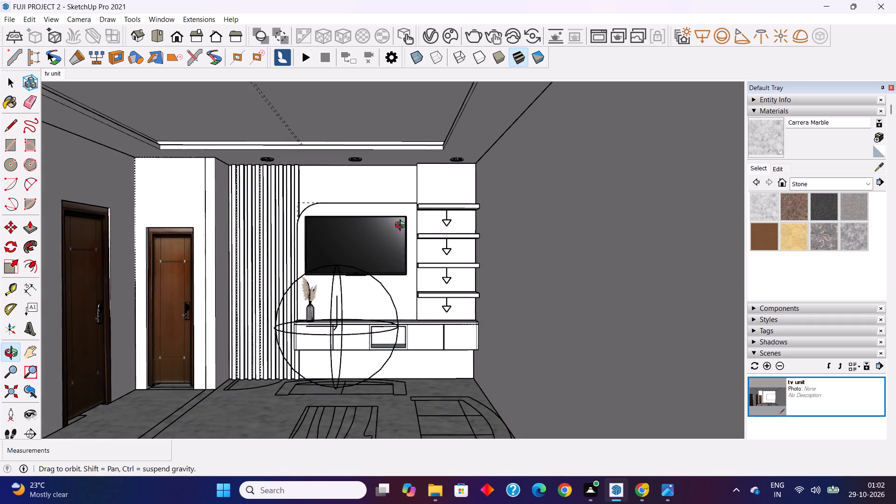
{"action": "middle_click_drag", "start_coordinate": [402, 226], "coordinate": [402, 224]}
{"action": "middle_click_drag", "start_coordinate": [455, 255], "coordinate": [464, 249]}
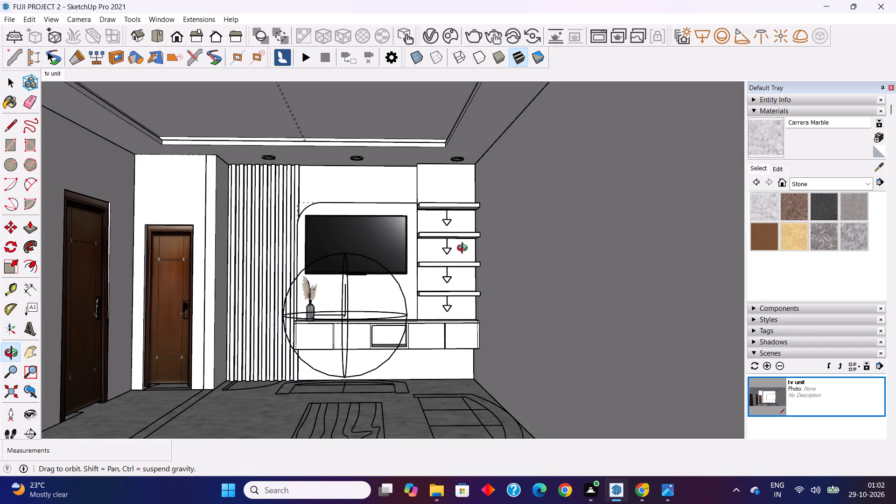
{"action": "middle_click_drag", "start_coordinate": [464, 249], "coordinate": [458, 257]}
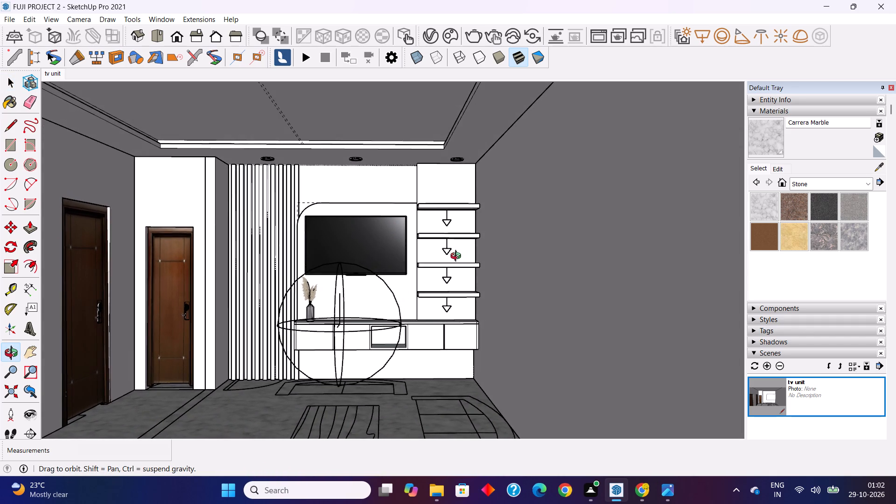
{"action": "middle_click_drag", "start_coordinate": [458, 257], "coordinate": [459, 259]}
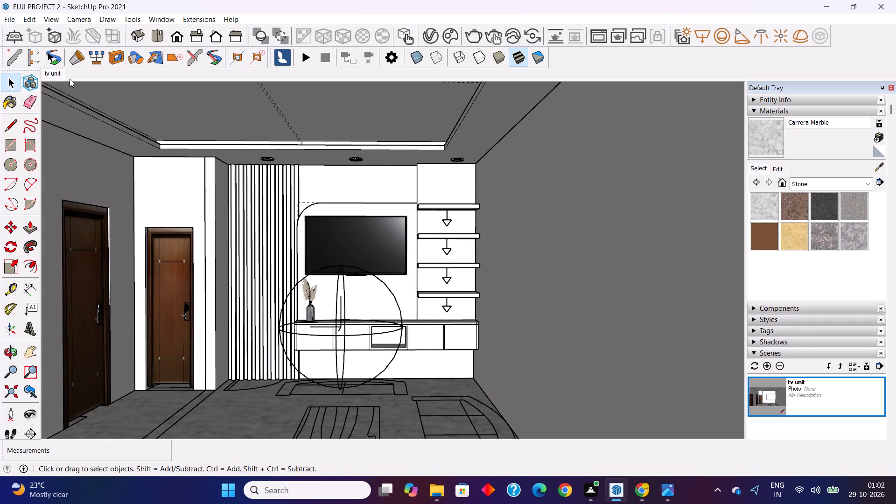
{"action": "right_click", "coordinate": [54, 77]}
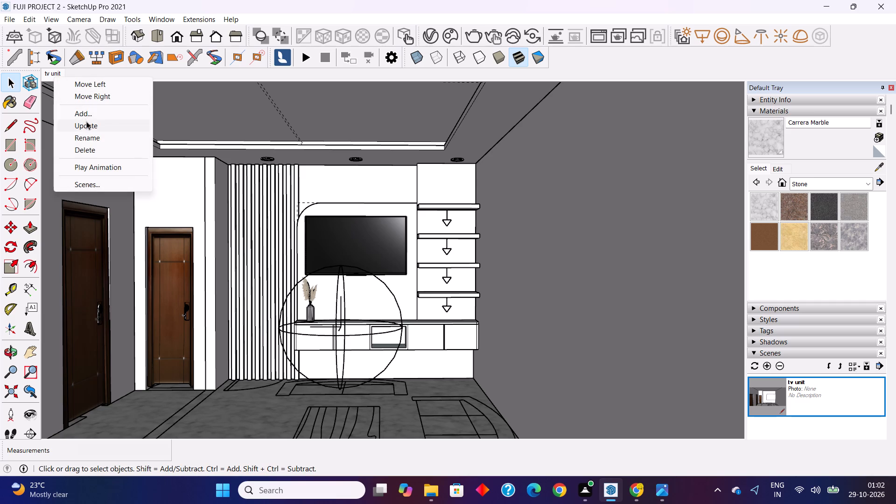
{"action": "left_click", "coordinate": [87, 122]}
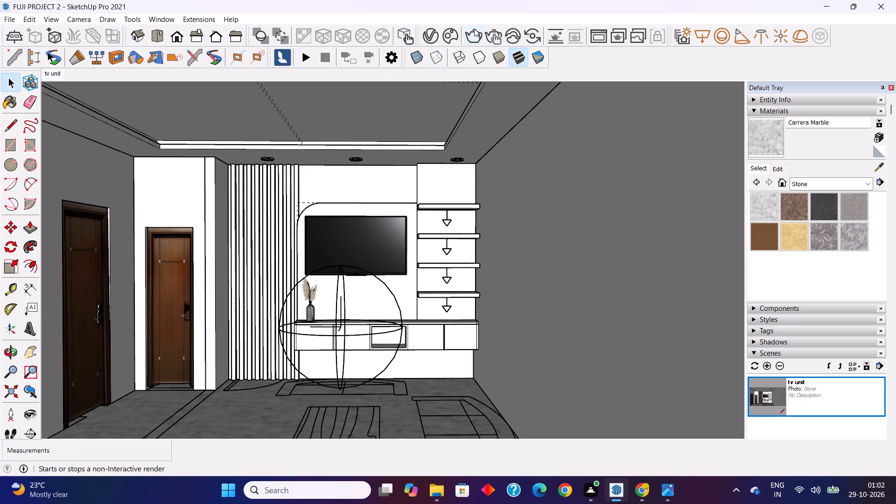
Run a V-Ray test render of the updated tv unit scene, check the whole image, then stop it and close the frame buffer.
{"action": "left_click", "coordinate": [473, 33]}
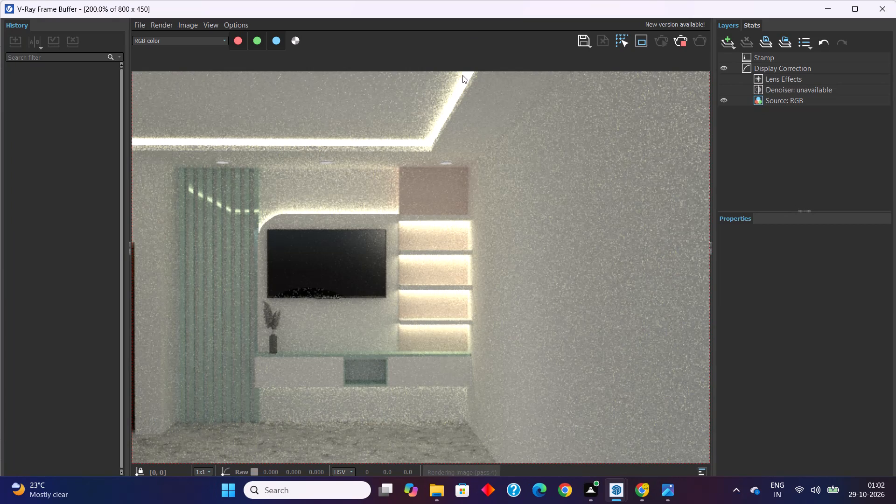
{"action": "scroll", "coordinate": [402, 217], "scroll_direction": "down", "scroll_amount": 1}
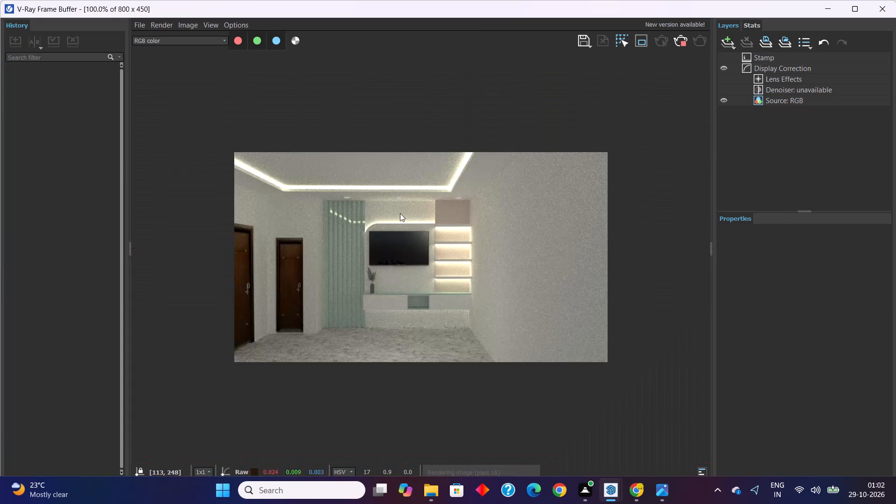
{"action": "left_click", "coordinate": [679, 44]}
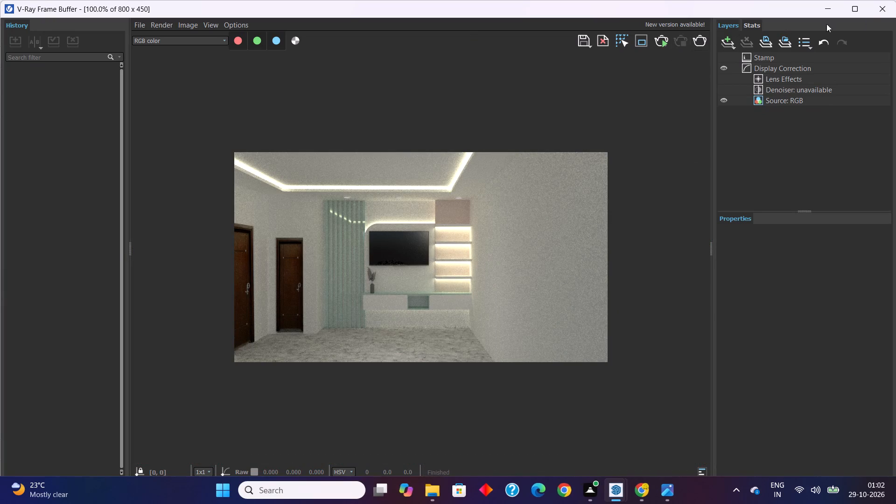
{"action": "left_click", "coordinate": [881, 8]}
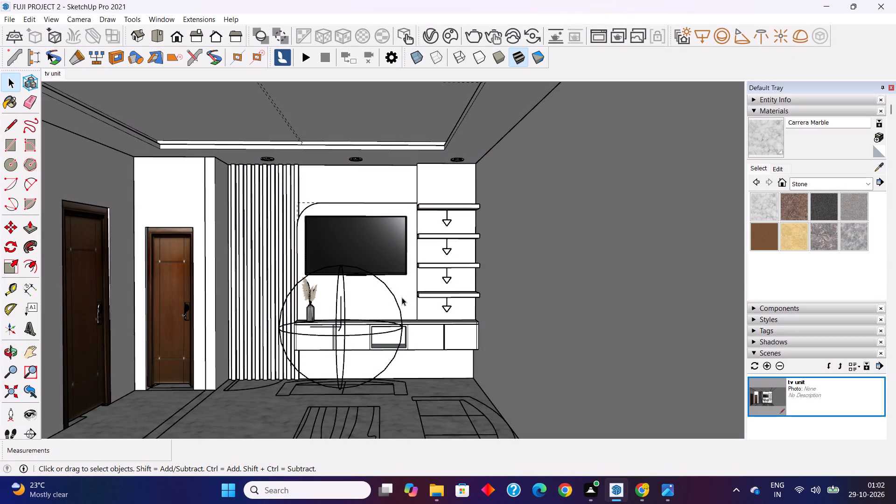
Set the Sphere Light's intensity to 75 in the V-Ray Asset Editor.
{"action": "left_click", "coordinate": [427, 29]}
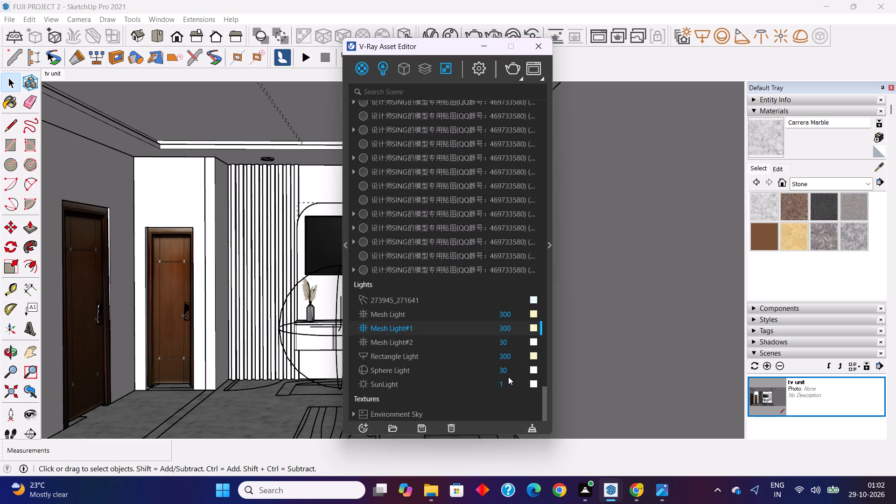
{"action": "left_click_drag", "start_coordinate": [513, 373], "coordinate": [481, 367]}
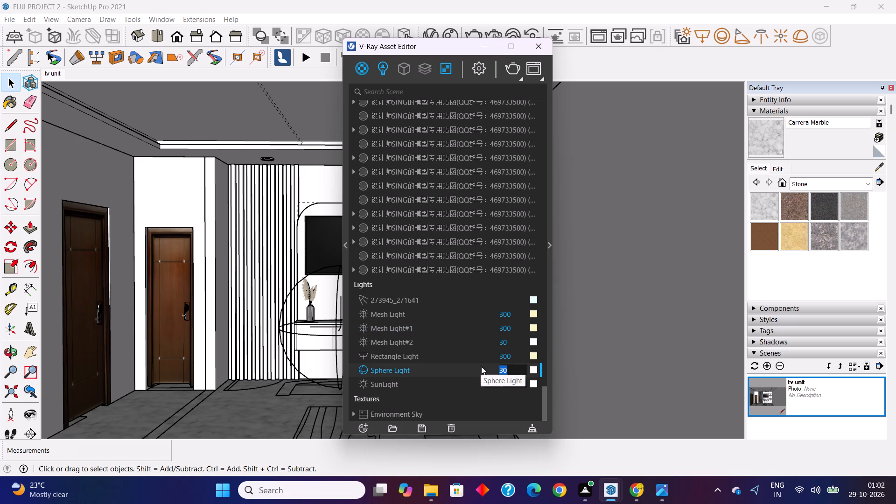
{"action": "type", "text": "75"}
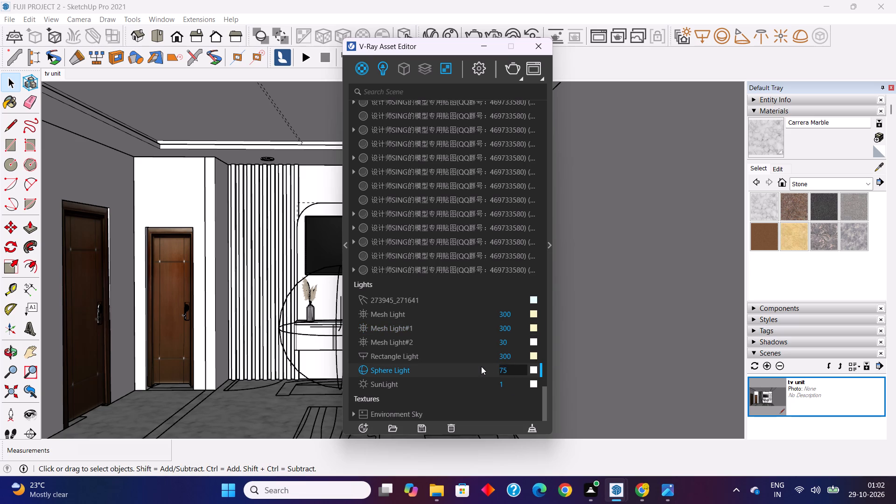
{"action": "key", "text": "Return"}
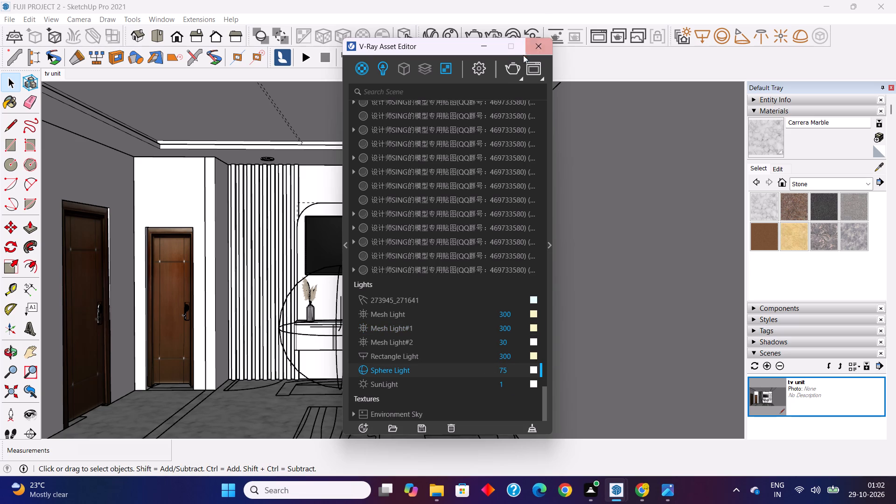
Run a short V-Ray test render with the brighter sphere light, then stop it and close the frame buffer.
{"action": "left_click", "coordinate": [510, 73]}
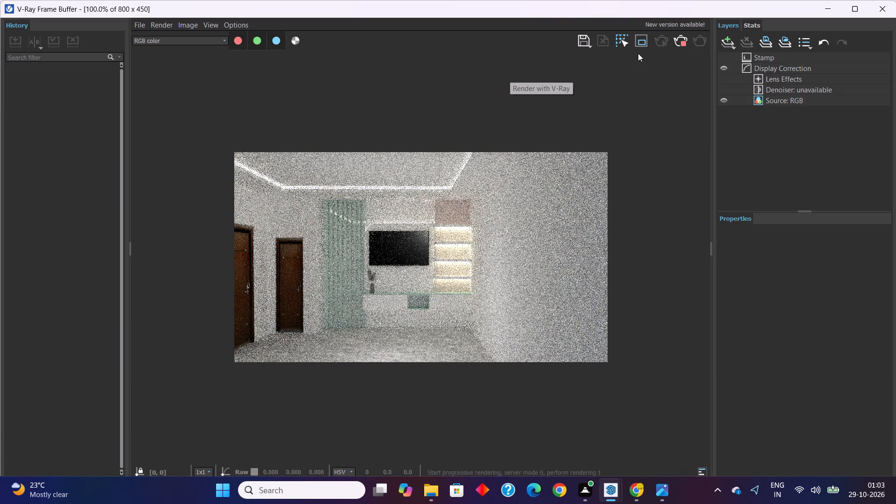
{"action": "left_click", "coordinate": [683, 40]}
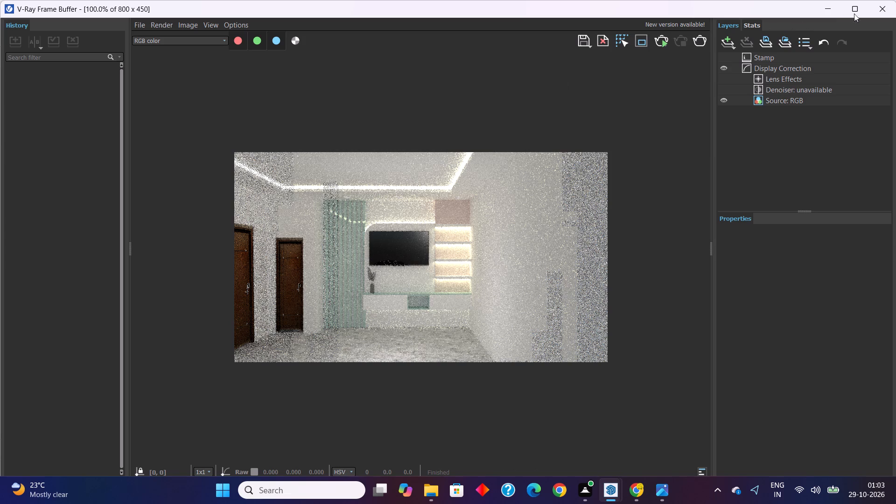
{"action": "left_click", "coordinate": [885, 7]}
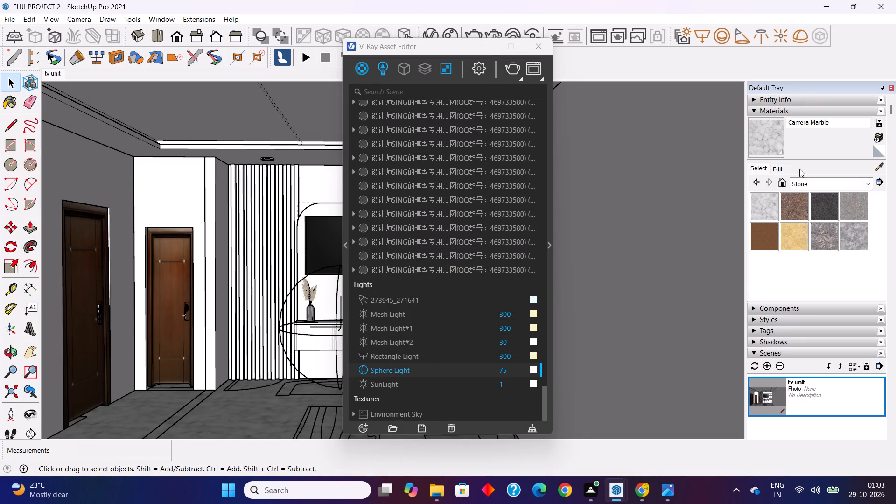
Collapse the material settings and set the shadow time of day to 11:00.
{"action": "left_click", "coordinate": [779, 109]}
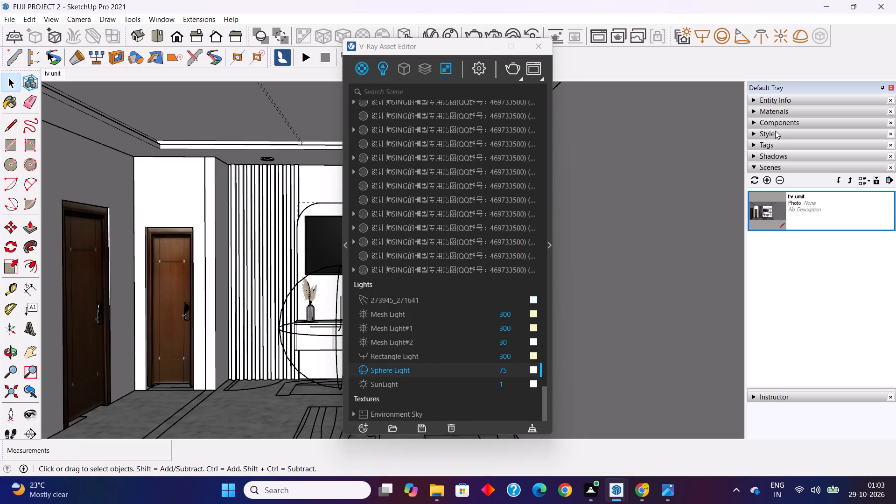
{"action": "left_click", "coordinate": [776, 157]}
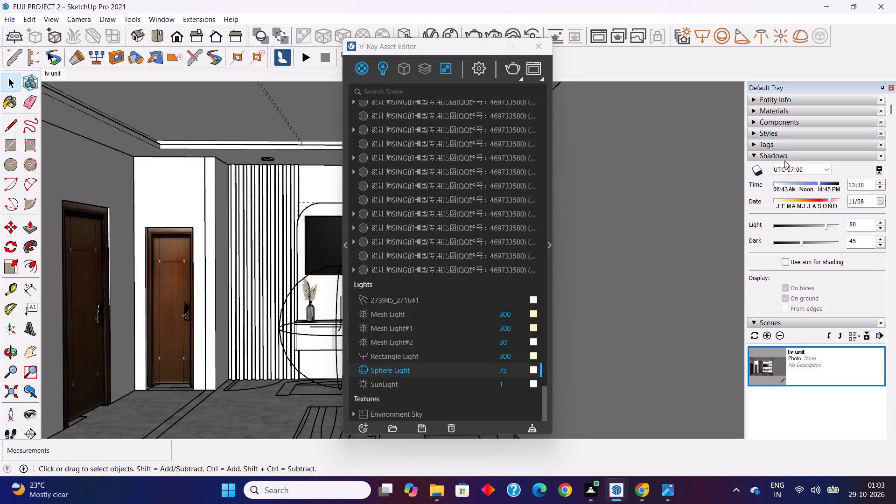
{"action": "left_click_drag", "start_coordinate": [818, 185], "coordinate": [802, 187]}
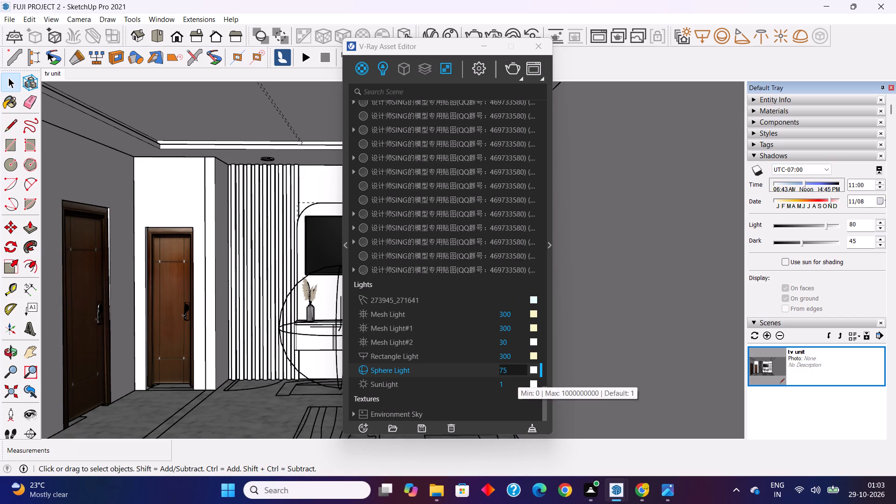
Set the Sphere Light's intensity to 150 in the V-Ray Asset Editor.
{"action": "left_click_drag", "start_coordinate": [518, 375], "coordinate": [445, 370]}
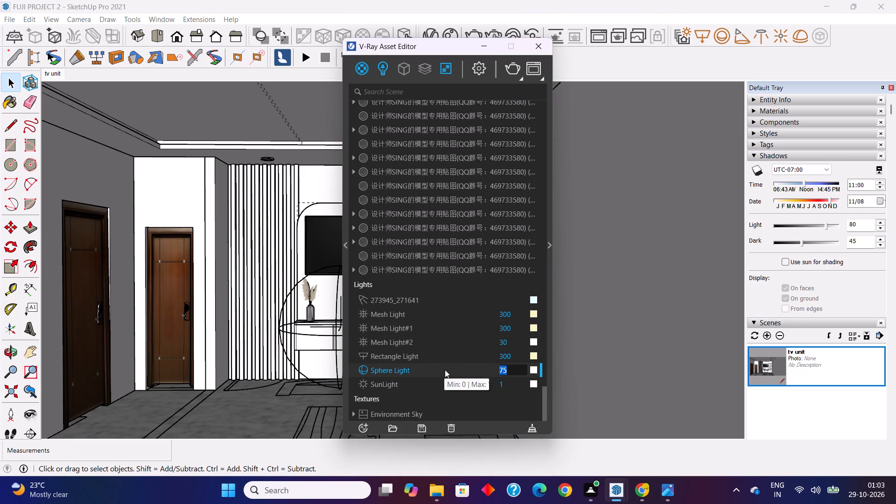
{"action": "type", "text": "150"}
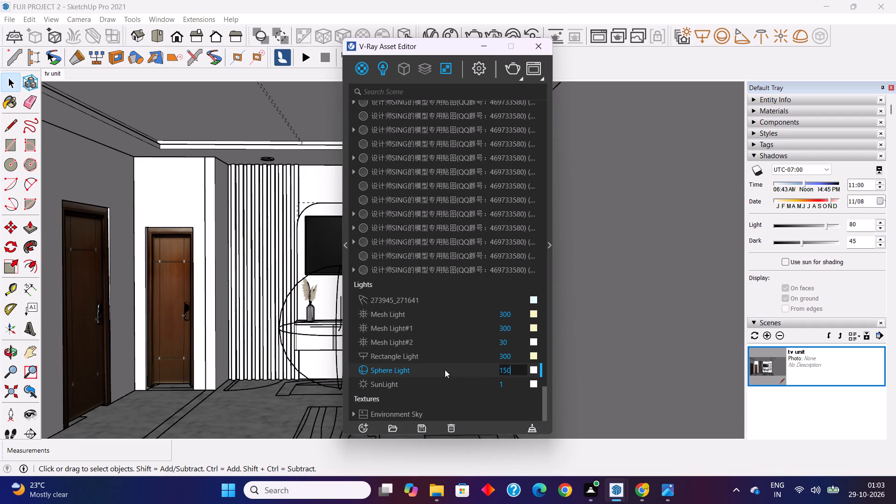
{"action": "key", "text": "Return"}
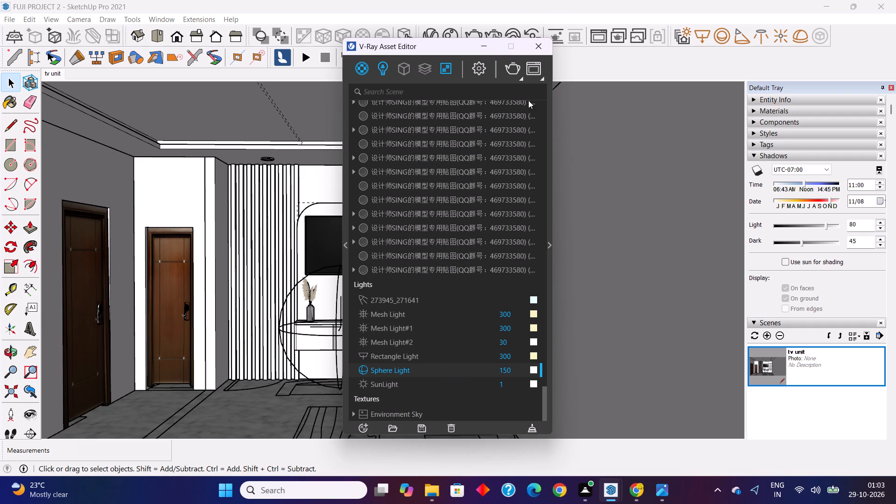
Run a V-Ray test render with the stronger sphere light, inspect the TV wall up close, then stop it and close the frame buffer.
{"action": "left_click", "coordinate": [515, 69]}
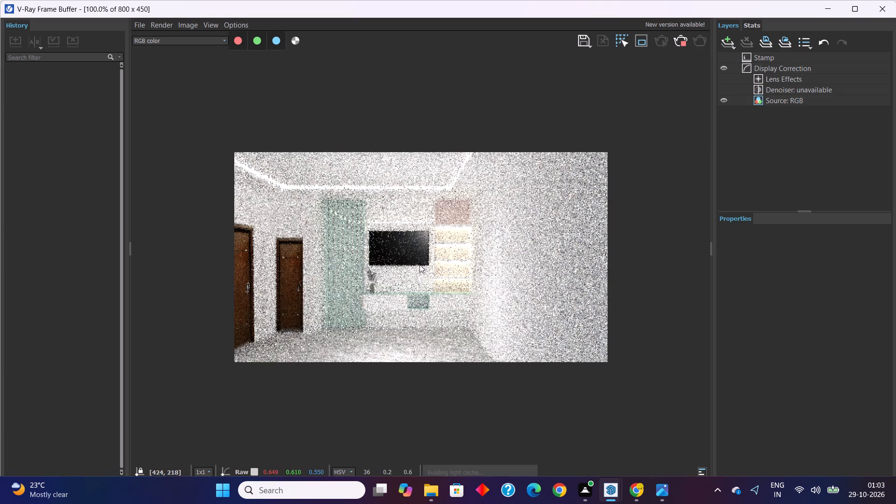
{"action": "scroll", "coordinate": [353, 287], "scroll_direction": "up", "scroll_amount": 1}
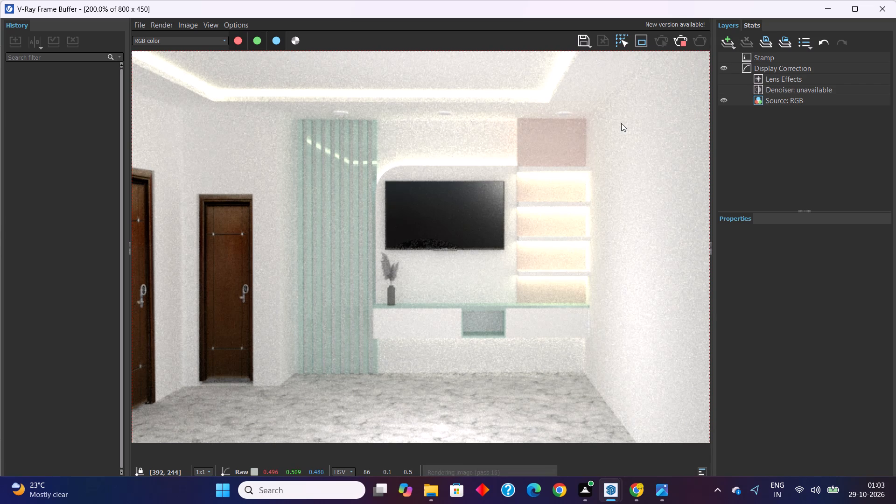
{"action": "left_click", "coordinate": [685, 42]}
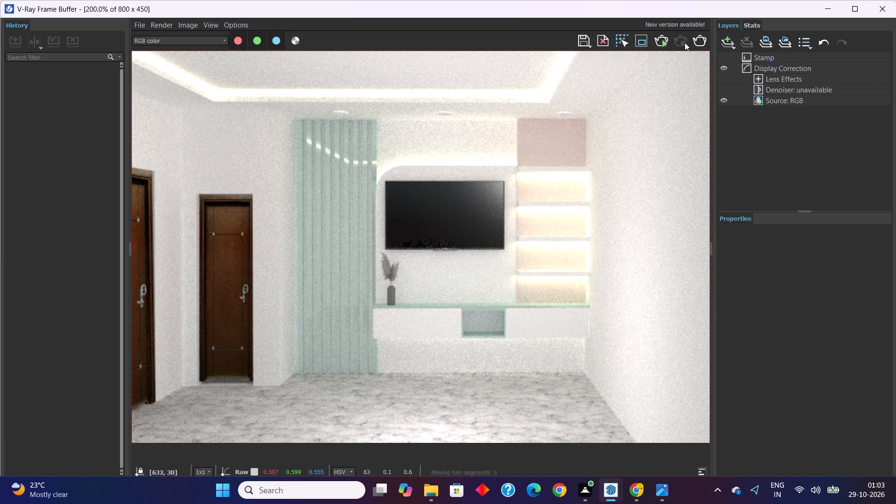
{"action": "left_click", "coordinate": [883, 10]}
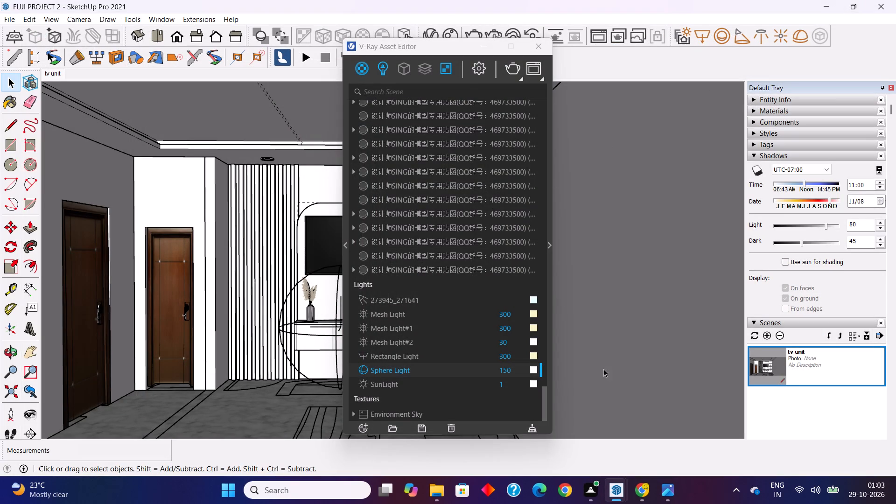
Check the tv unit reference image, then set the Rectangle Light's colour to warm yellow (R 0.945, G 0.851, B 0.523) and save the swatch.
{"action": "left_click", "coordinate": [671, 497]}
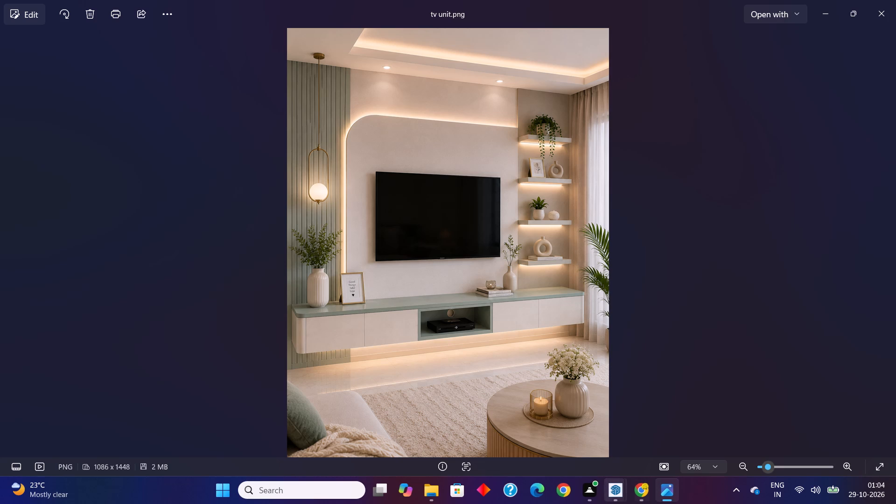
{"action": "left_click", "coordinate": [612, 484]}
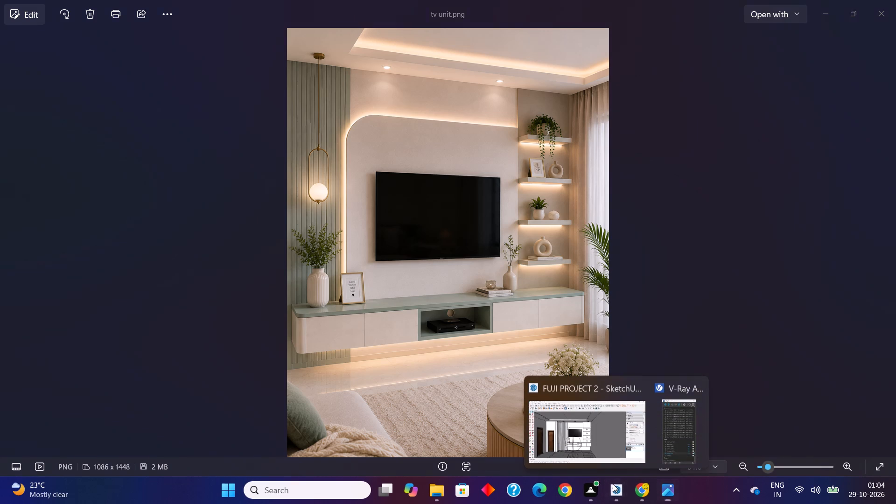
{"action": "left_click", "coordinate": [613, 448]}
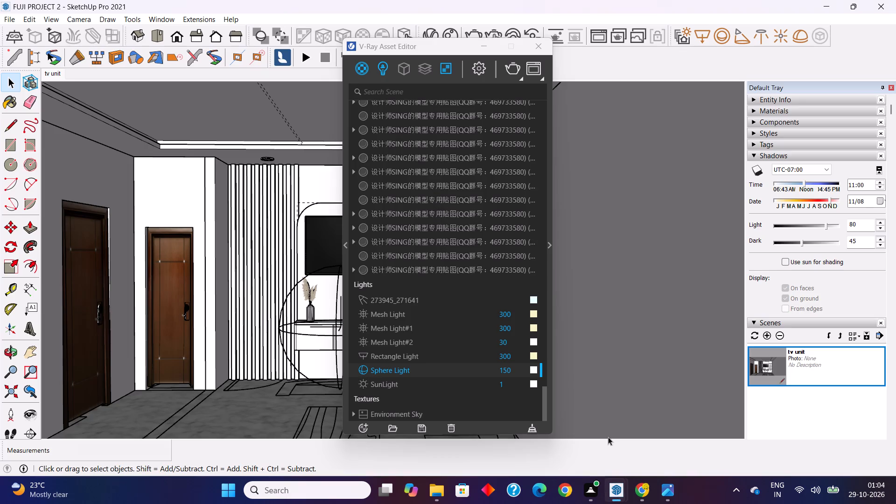
{"action": "left_click", "coordinate": [534, 357]}
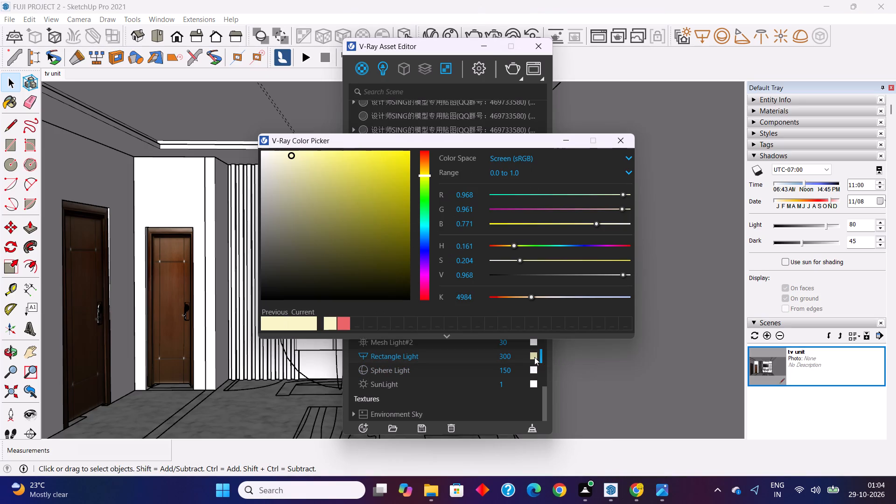
{"action": "left_click_drag", "start_coordinate": [423, 175], "coordinate": [425, 172]}
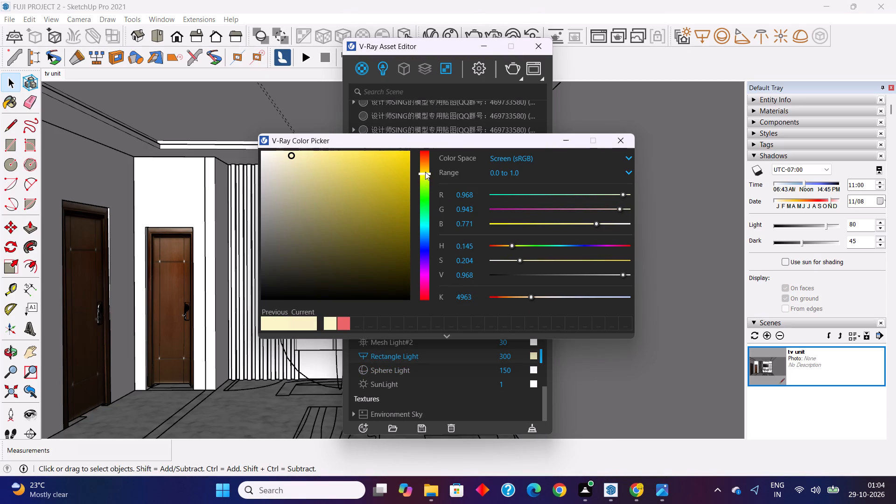
{"action": "left_click_drag", "start_coordinate": [425, 172], "coordinate": [425, 170]}
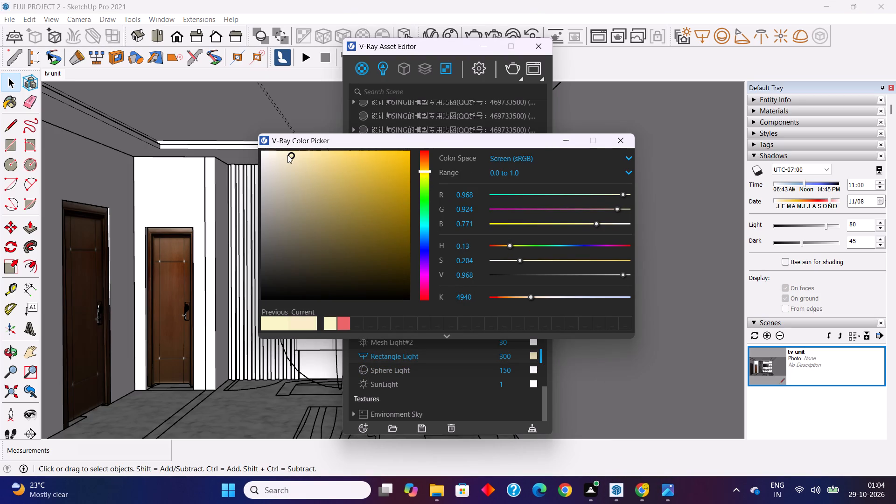
{"action": "left_click_drag", "start_coordinate": [287, 155], "coordinate": [317, 158]}
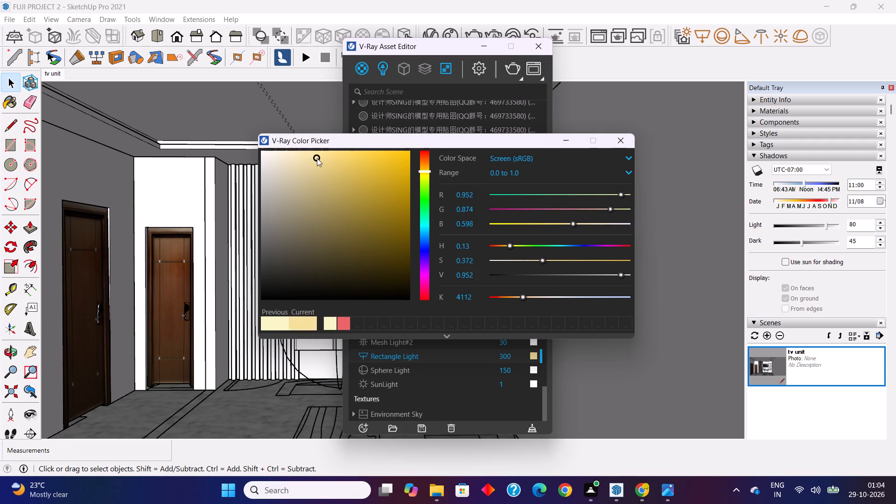
{"action": "left_click_drag", "start_coordinate": [317, 158], "coordinate": [327, 159]}
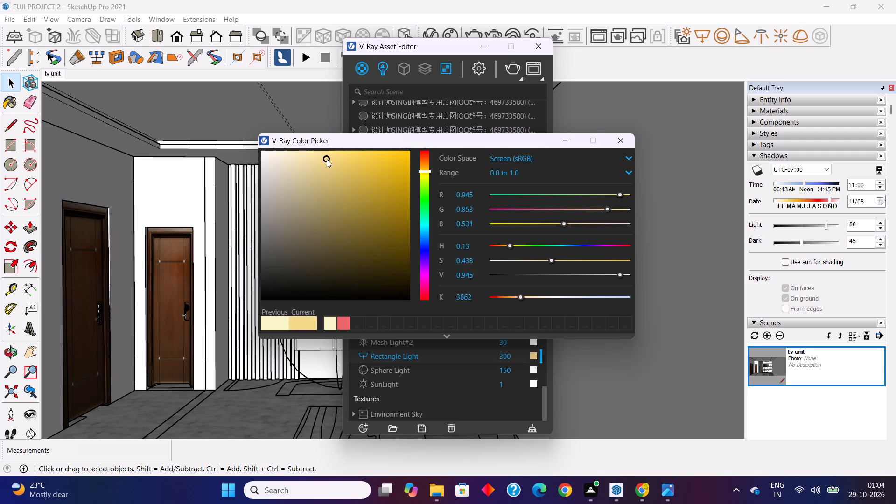
{"action": "left_click_drag", "start_coordinate": [327, 159], "coordinate": [328, 159]}
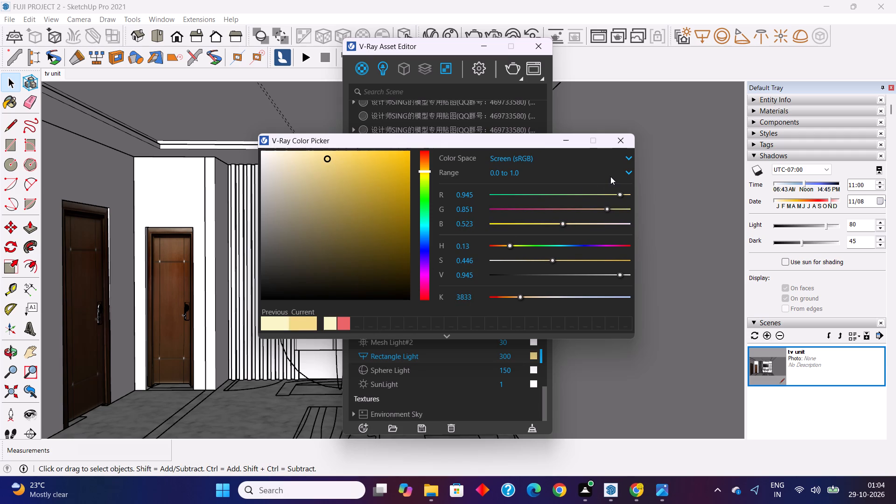
{"action": "left_click", "coordinate": [308, 327]}
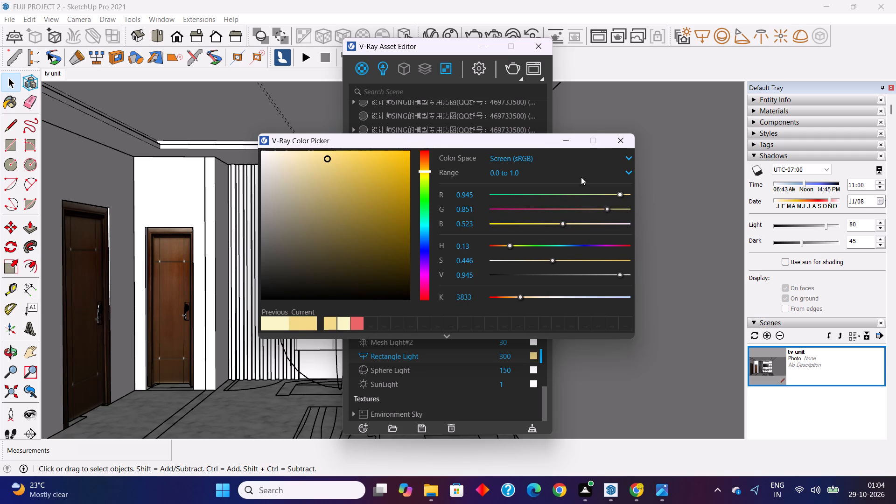
{"action": "left_click", "coordinate": [622, 143]}
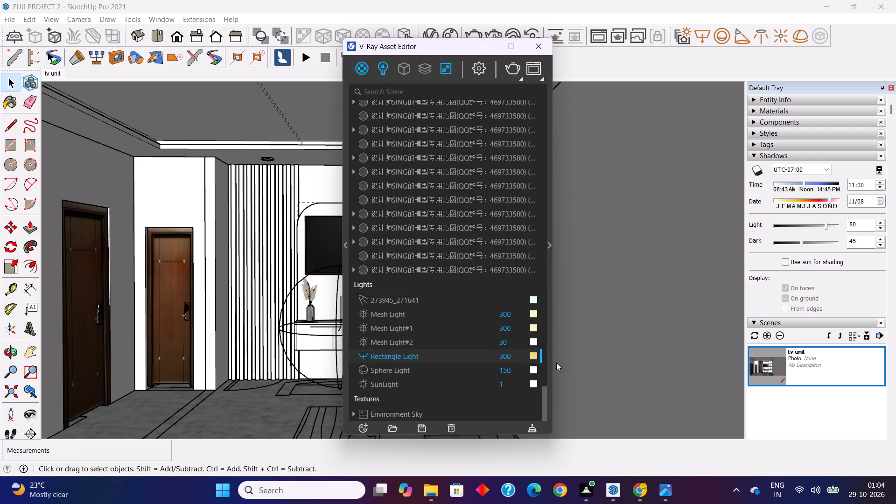
Apply the saved warm yellow swatch to the colours of Mesh Light#1 and Mesh Light.
{"action": "left_click", "coordinate": [533, 325]}
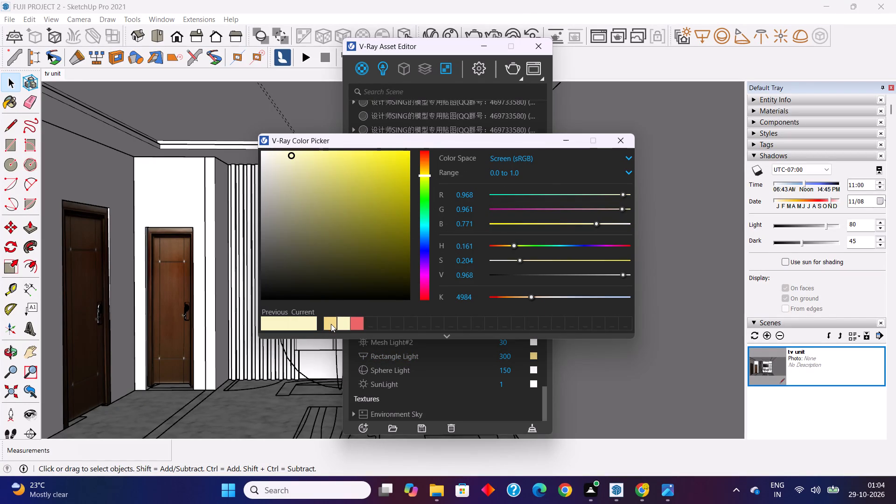
{"action": "left_click", "coordinate": [331, 324]}
{"action": "left_click", "coordinate": [620, 147]}
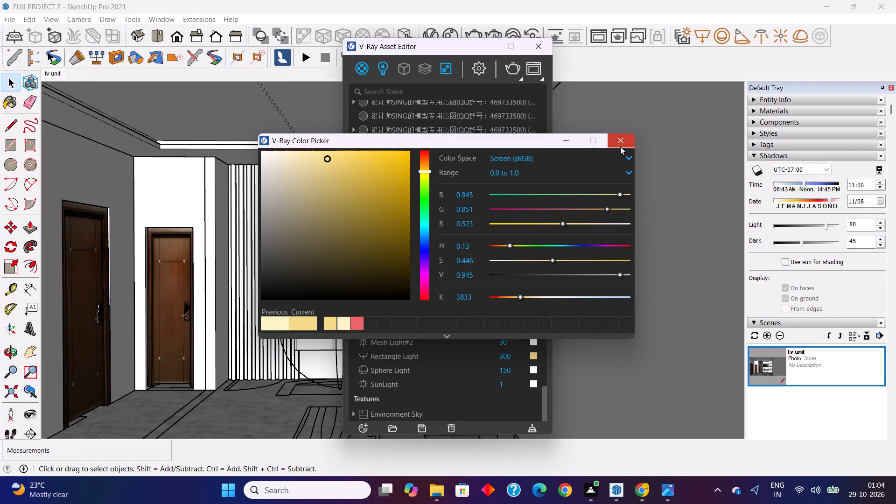
{"action": "left_click", "coordinate": [532, 316]}
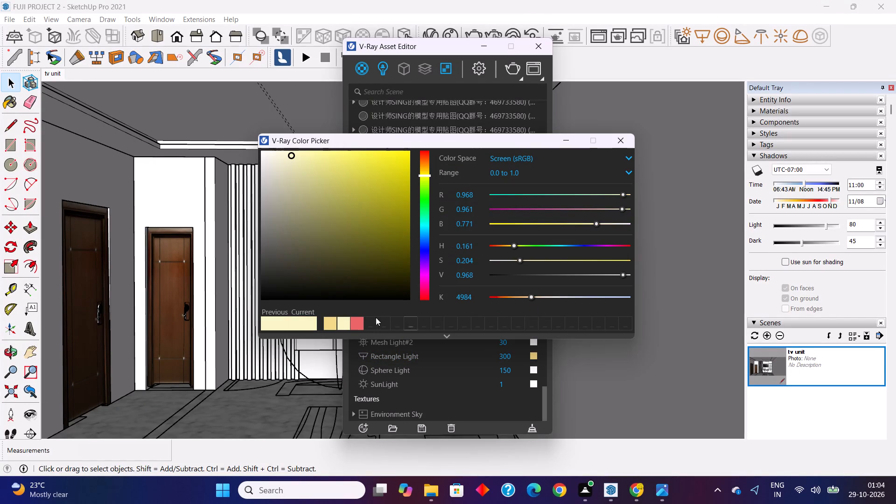
{"action": "left_click", "coordinate": [329, 322]}
{"action": "left_click", "coordinate": [618, 145]}
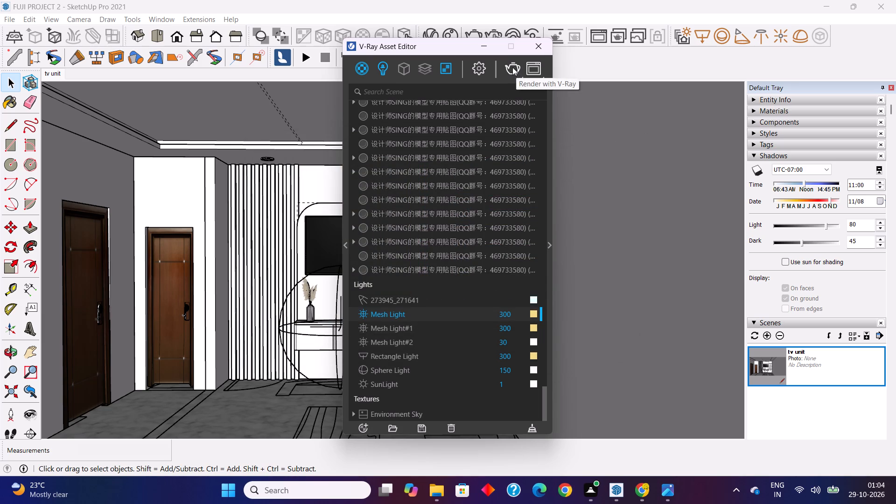
Run a V-Ray test render with the warmer light colours, then stop it and close the frame buffer.
{"action": "left_click", "coordinate": [510, 66]}
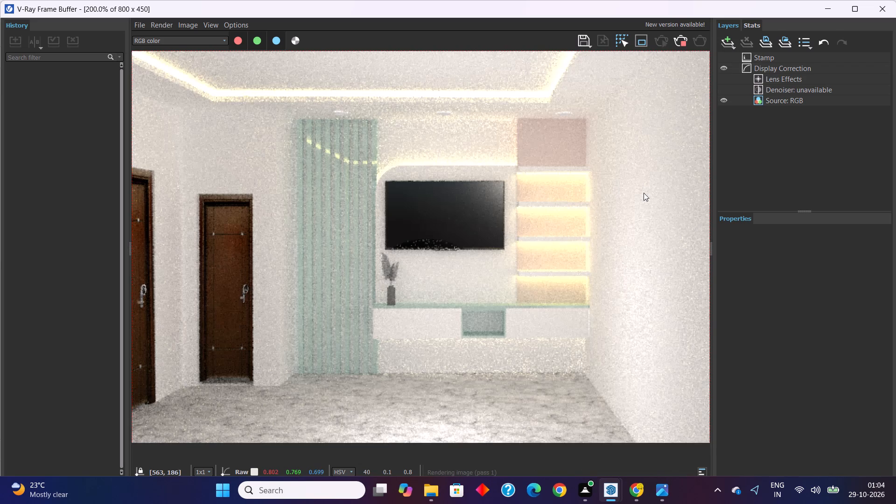
{"action": "left_click", "coordinate": [683, 41]}
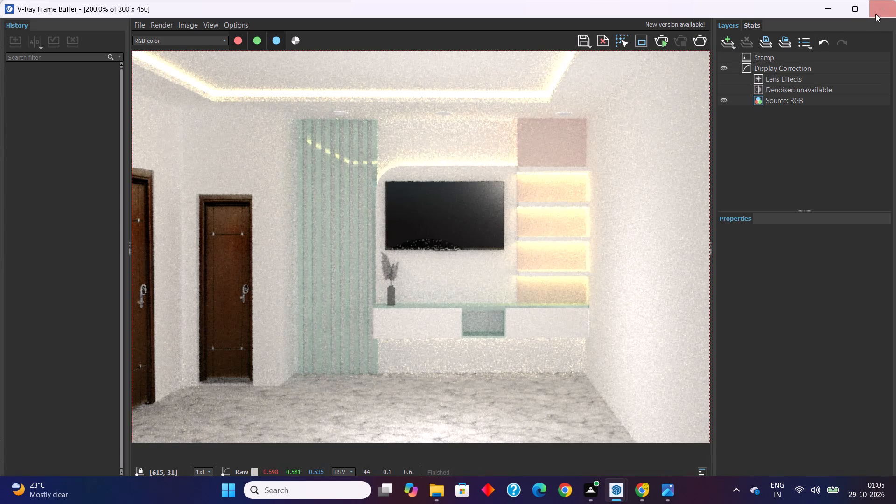
{"action": "left_click", "coordinate": [879, 9]}
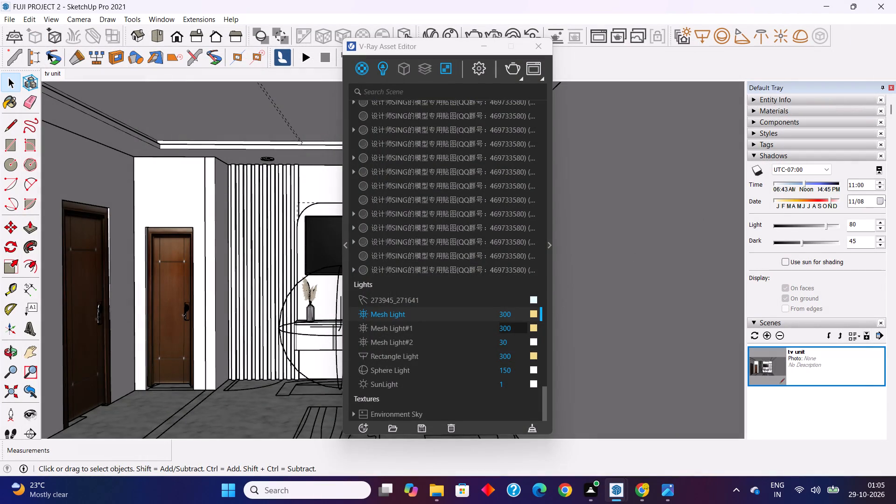
Set the intensity of both Mesh Light and Mesh Light#1 to 100.
{"action": "left_click", "coordinate": [516, 316]}
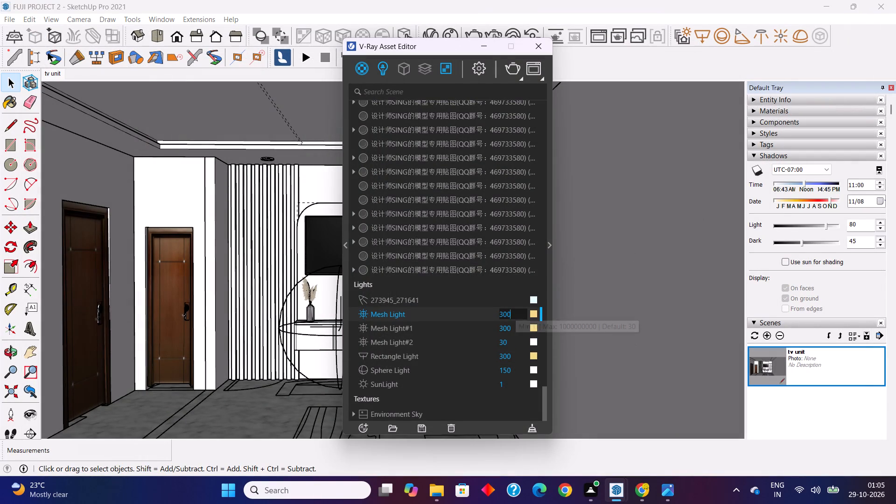
{"action": "key", "text": "BackSpace"}
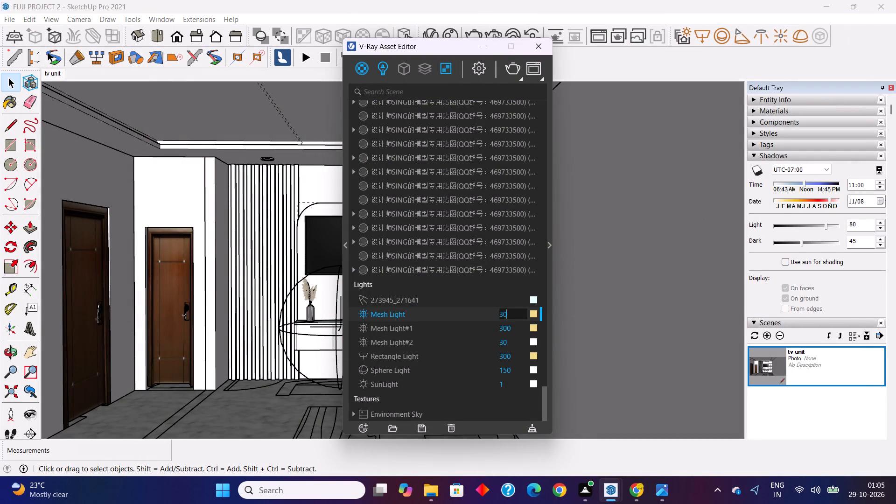
{"action": "key", "text": "BackSpace"}
{"action": "key", "text": "BackSpace"}
{"action": "type", "text": "100"}
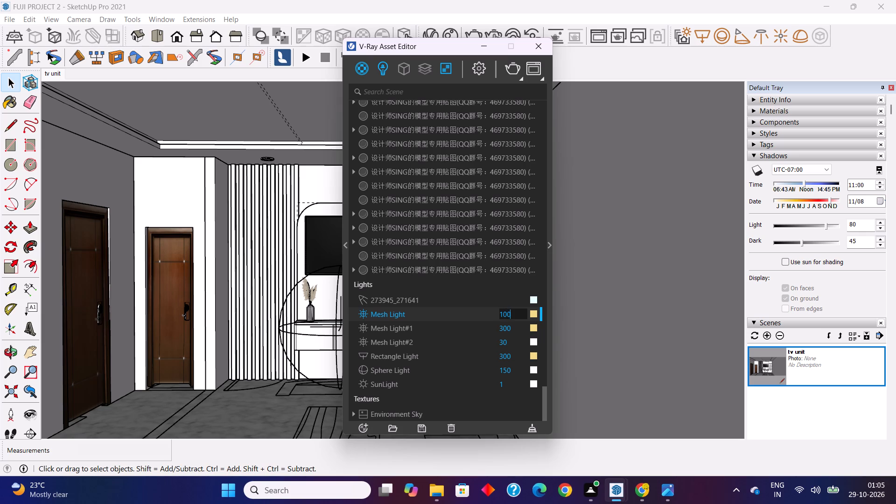
{"action": "key", "text": "Return"}
{"action": "left_click_drag", "start_coordinate": [514, 324], "coordinate": [446, 329]}
{"action": "type", "text": "100"}
{"action": "key", "text": "Return"}
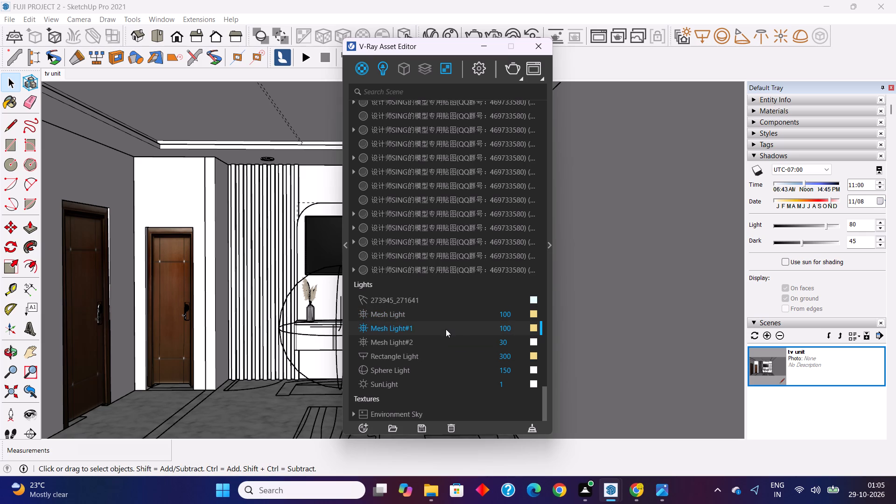
Run a V-Ray test render with the dimmed mesh lights, then stop it and close the frame buffer.
{"action": "left_click", "coordinate": [512, 66]}
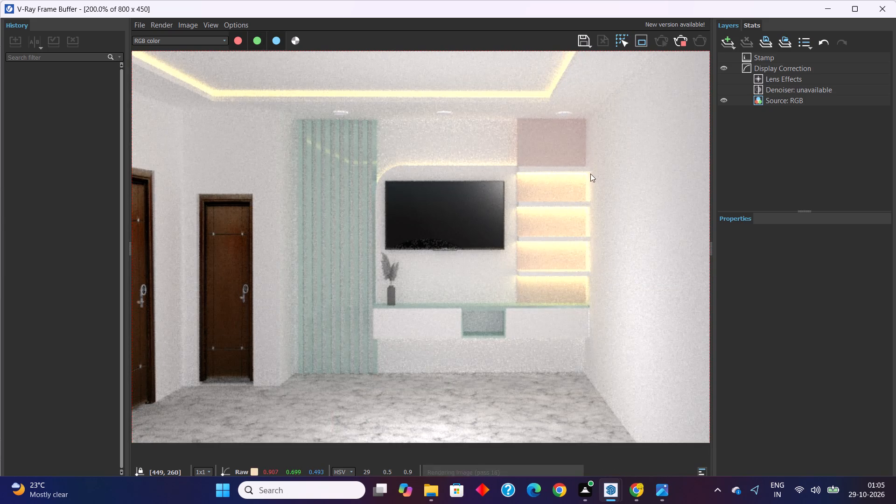
{"action": "left_click", "coordinate": [680, 39]}
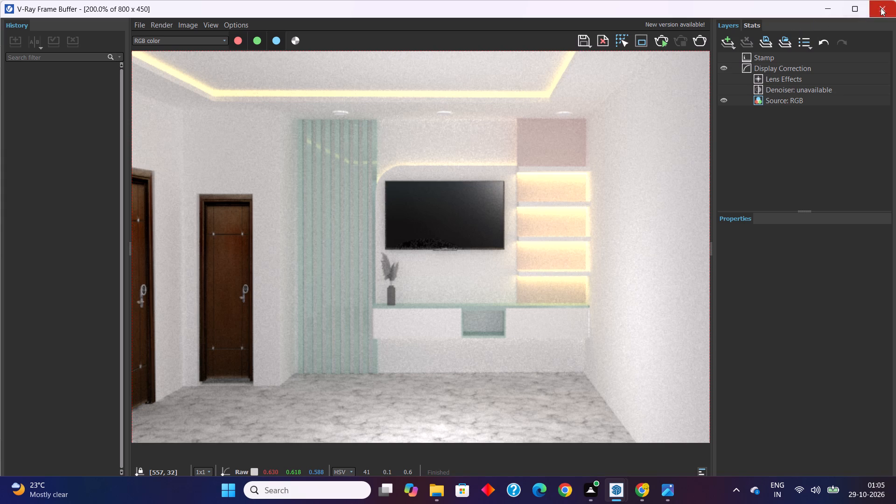
{"action": "left_click", "coordinate": [895, 4]}
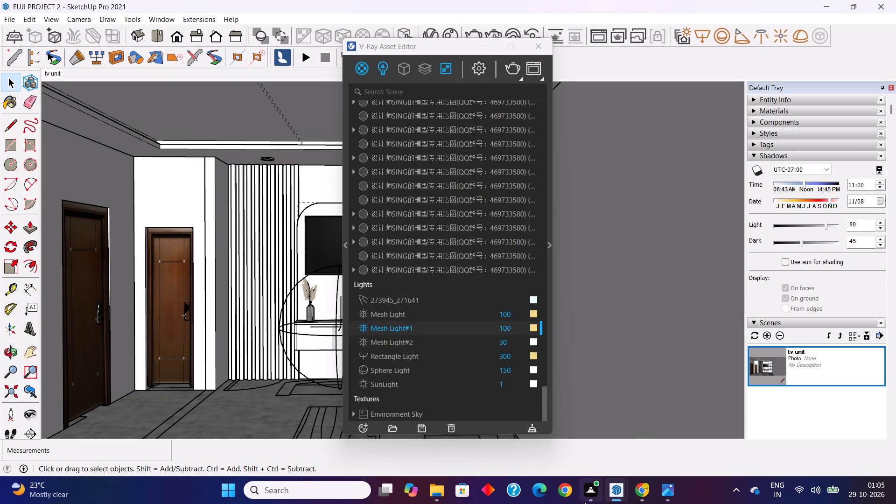
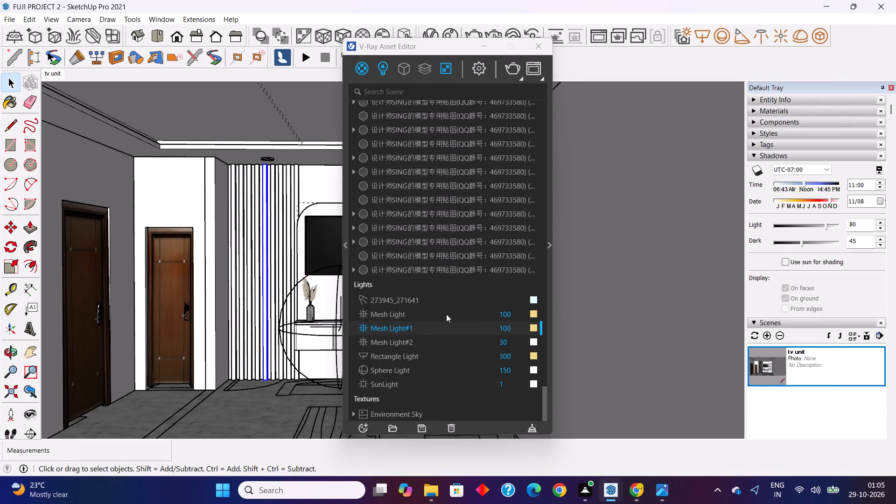
In the V-Ray render settings, raise the progressive render quality to High.
{"action": "left_click", "coordinate": [476, 69]}
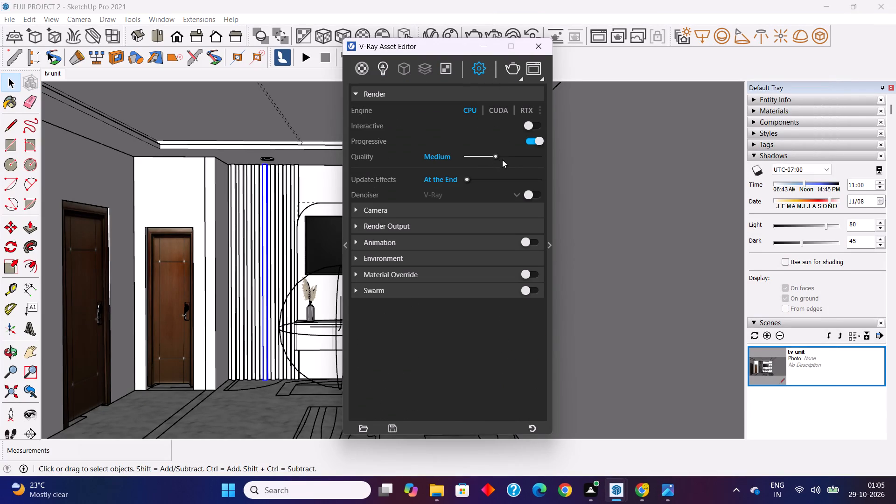
{"action": "left_click", "coordinate": [529, 126]}
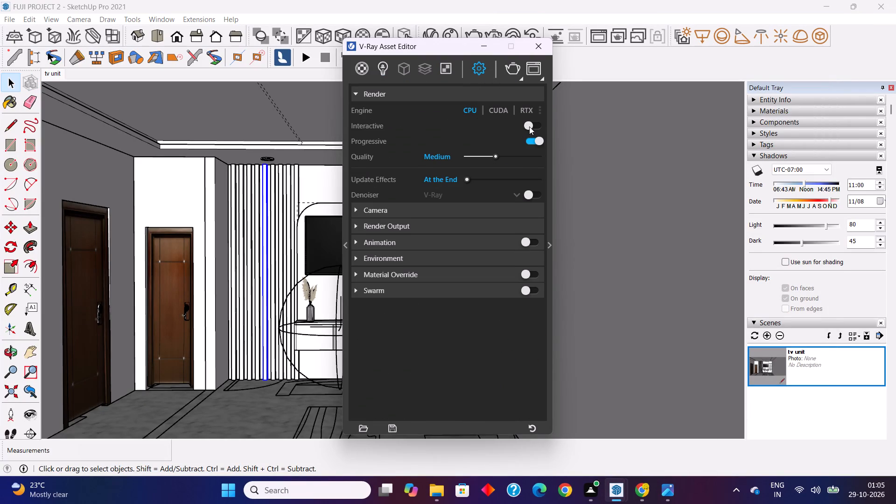
{"action": "left_click", "coordinate": [529, 126]}
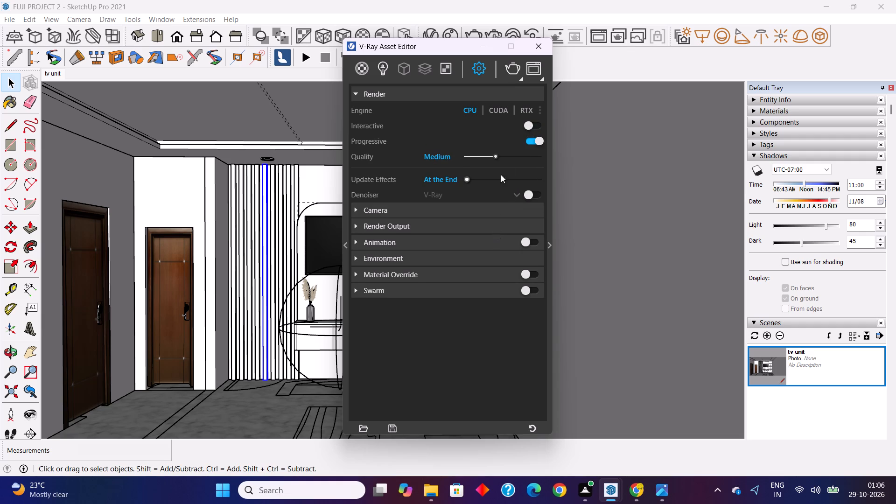
{"action": "left_click", "coordinate": [525, 155]}
Set the global illumination primary rays to Irradiance map in the advanced render parameters.
{"action": "left_click", "coordinate": [548, 245]}
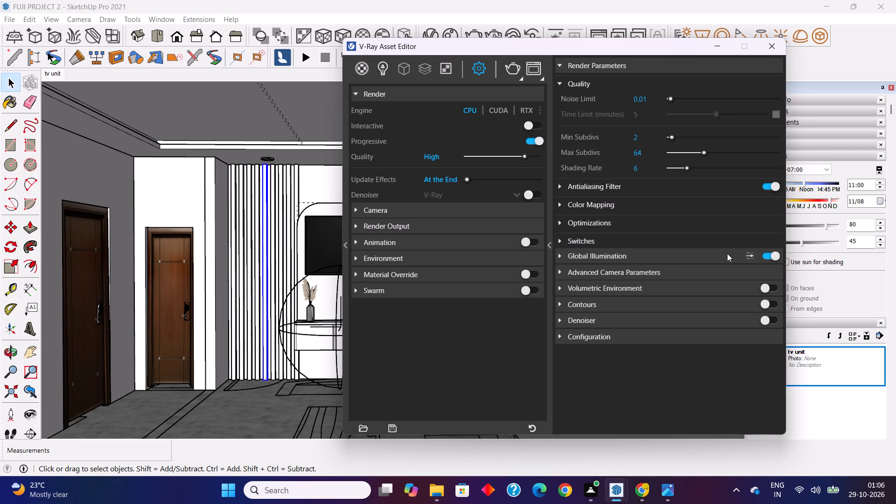
{"action": "left_click", "coordinate": [559, 255]}
{"action": "left_click", "coordinate": [664, 274]}
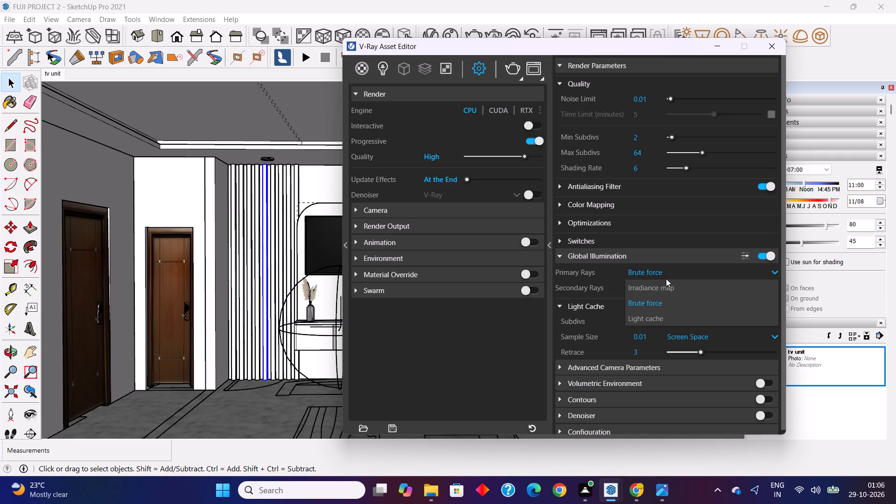
{"action": "left_click", "coordinate": [667, 287]}
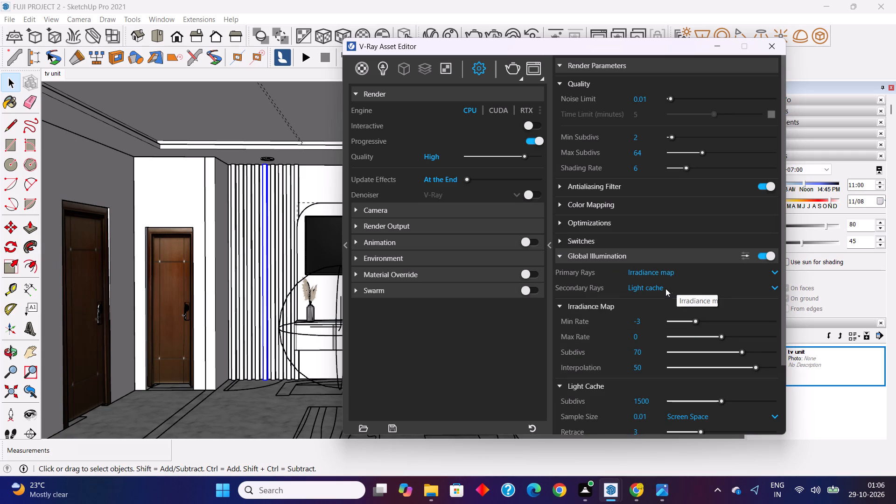
{"action": "left_click", "coordinate": [561, 255]}
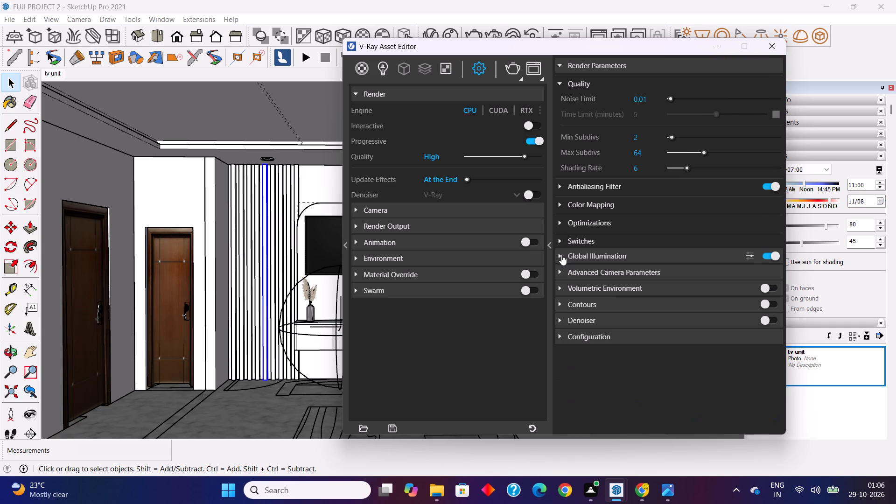
Enable the V-Ray denoiser for the render.
{"action": "left_click", "coordinate": [768, 323]}
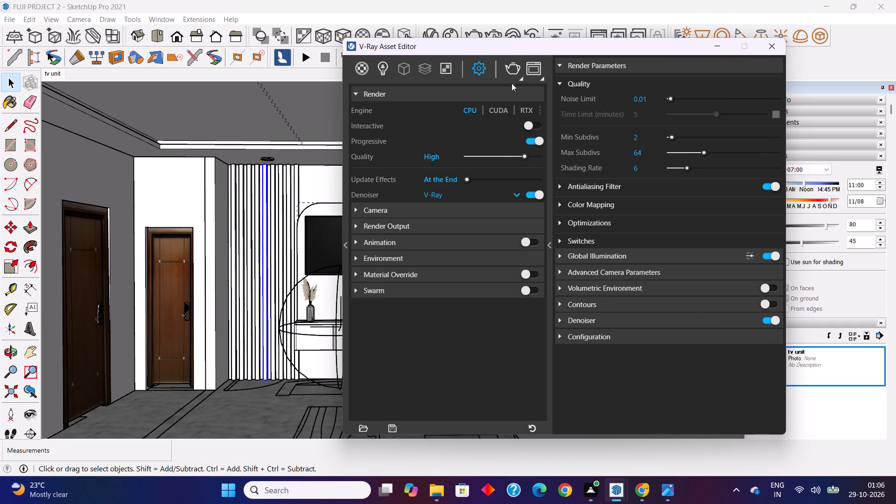
Start a V-Ray render of the tv unit scene.
{"action": "left_click", "coordinate": [513, 68]}
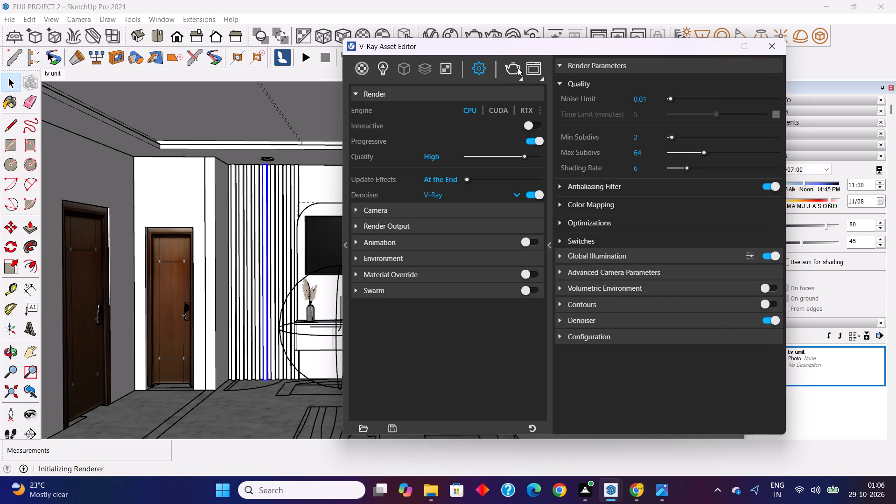
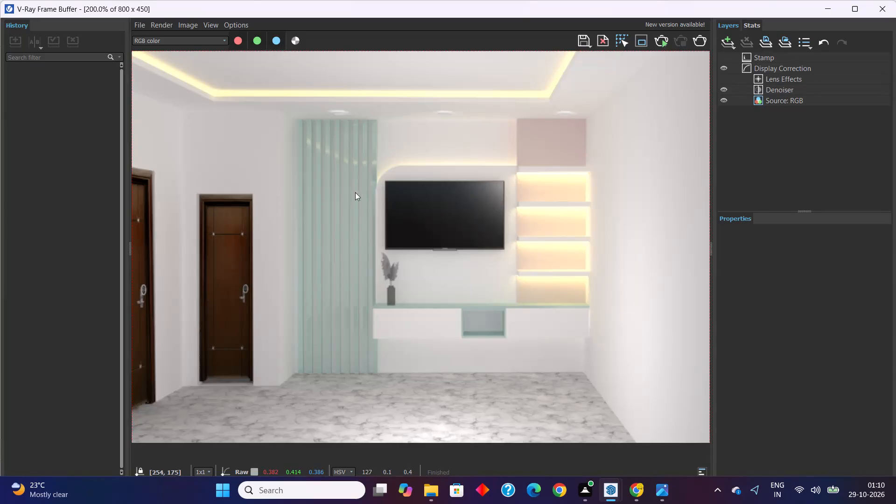
Inspect the finished tv unit render at different magnifications in the V-Ray frame buffer.
{"action": "scroll", "coordinate": [364, 204], "scroll_direction": "up", "scroll_amount": 5}
{"action": "scroll", "coordinate": [334, 218], "scroll_direction": "down", "scroll_amount": 5}
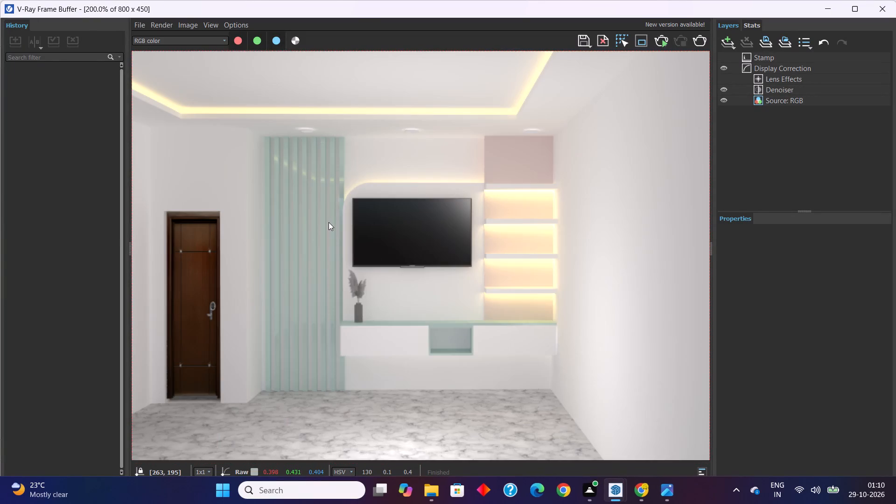
{"action": "scroll", "coordinate": [329, 222], "scroll_direction": "down", "scroll_amount": 1}
{"action": "scroll", "coordinate": [413, 239], "scroll_direction": "up", "scroll_amount": 1}
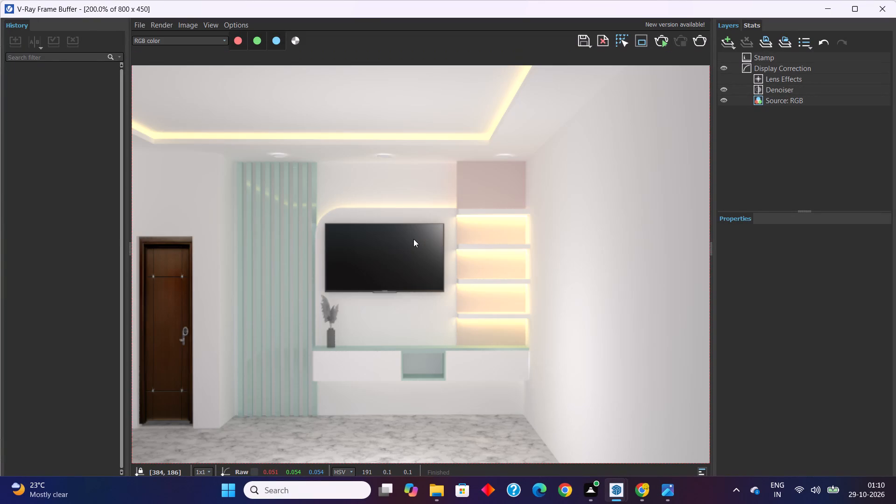
{"action": "scroll", "coordinate": [413, 239], "scroll_direction": "down", "scroll_amount": 1}
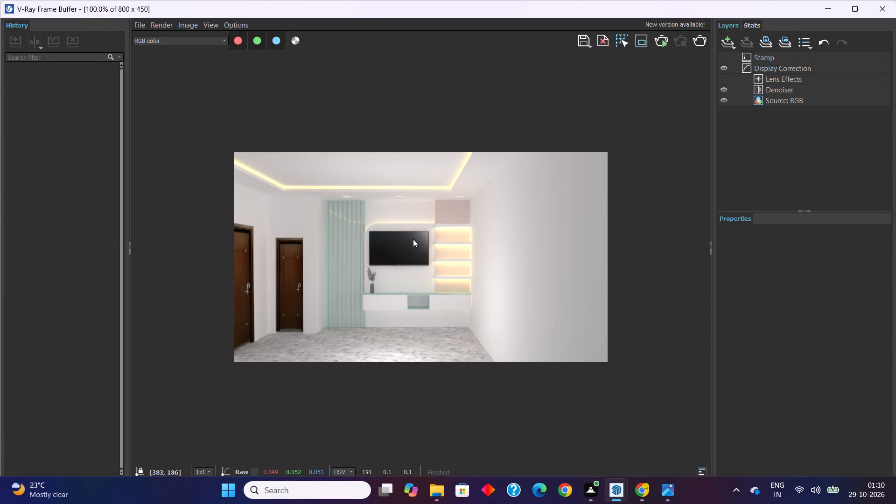
{"action": "scroll", "coordinate": [413, 239], "scroll_direction": "up", "scroll_amount": 1}
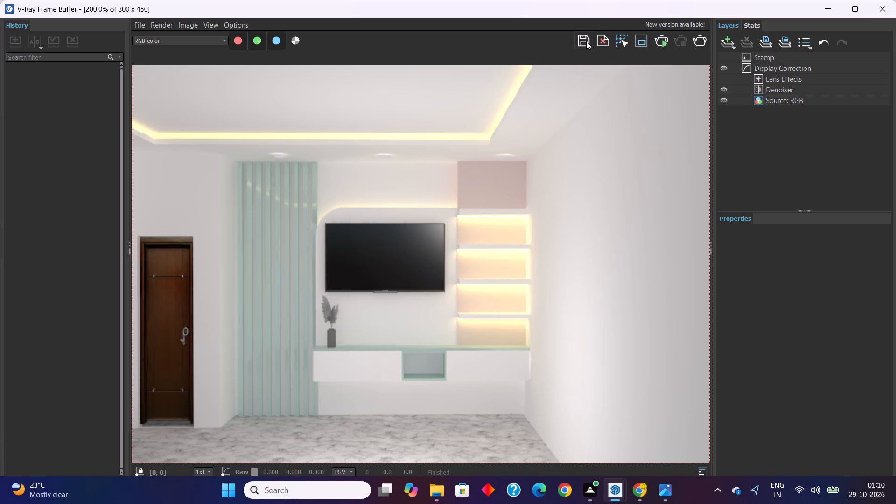
Save the rendered image as a PNG named TV UNIT 2 in the Desktop's autocad folder, keeping the existing tv unit image.
{"action": "left_click", "coordinate": [587, 41]}
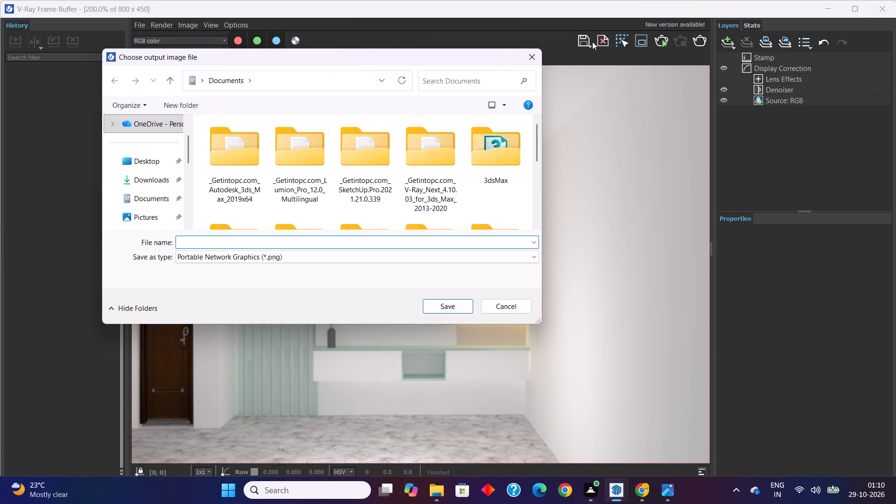
{"action": "type", "text": "TV UNIT"}
{"action": "double_click", "coordinate": [139, 167]}
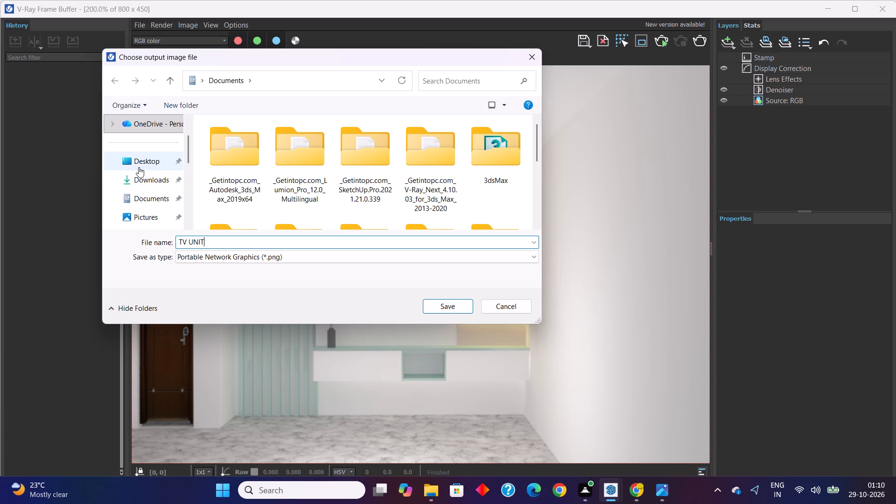
{"action": "triple_click", "coordinate": [228, 142]}
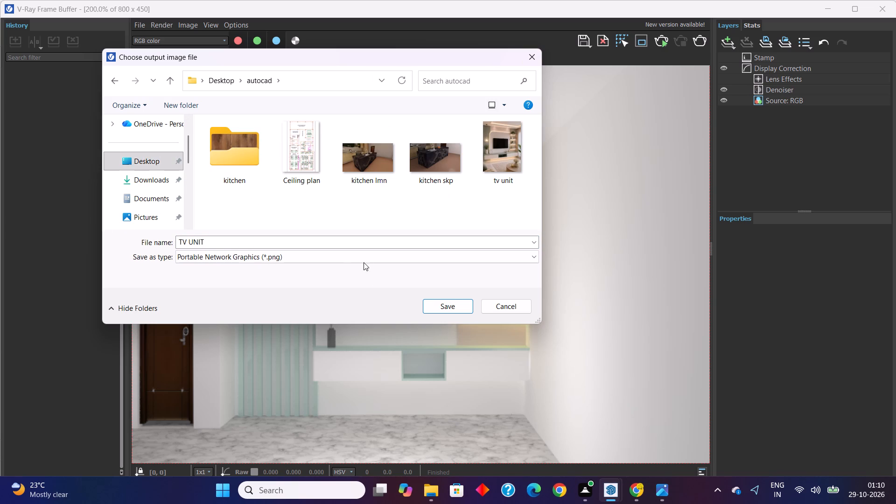
{"action": "left_click", "coordinate": [450, 308]}
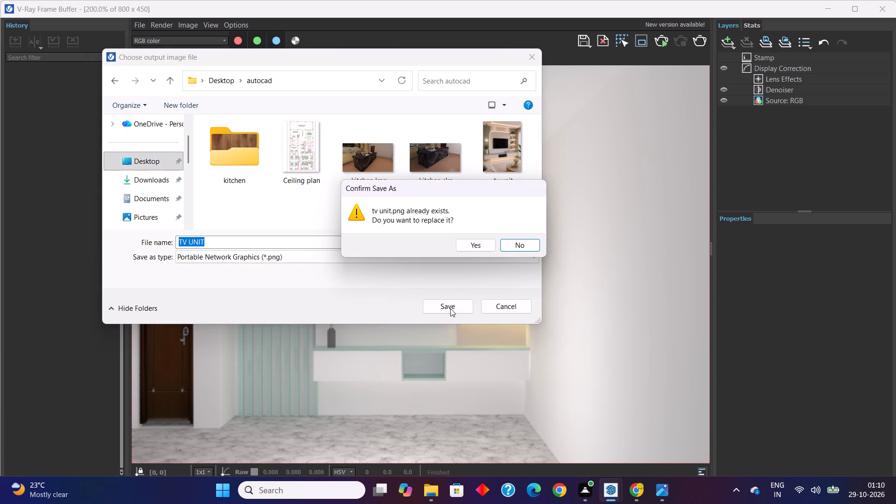
{"action": "left_click", "coordinate": [593, 210]}
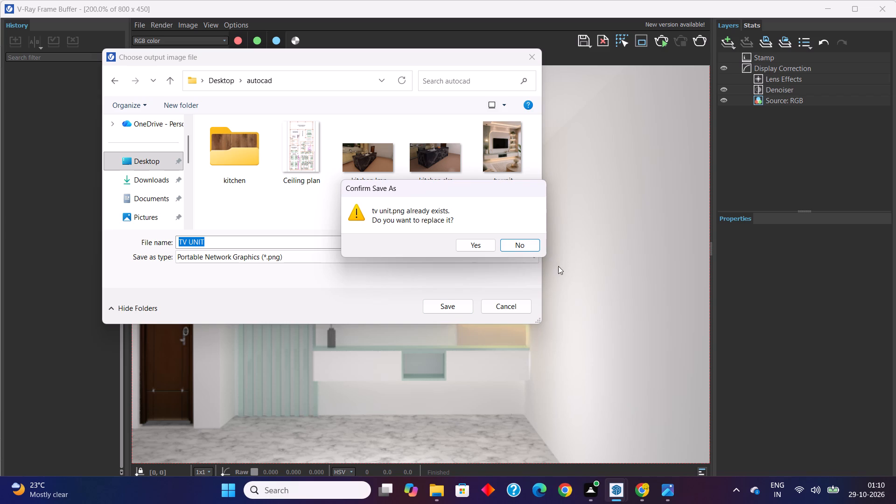
{"action": "left_click", "coordinate": [517, 245]}
{"action": "left_click", "coordinate": [231, 243]}
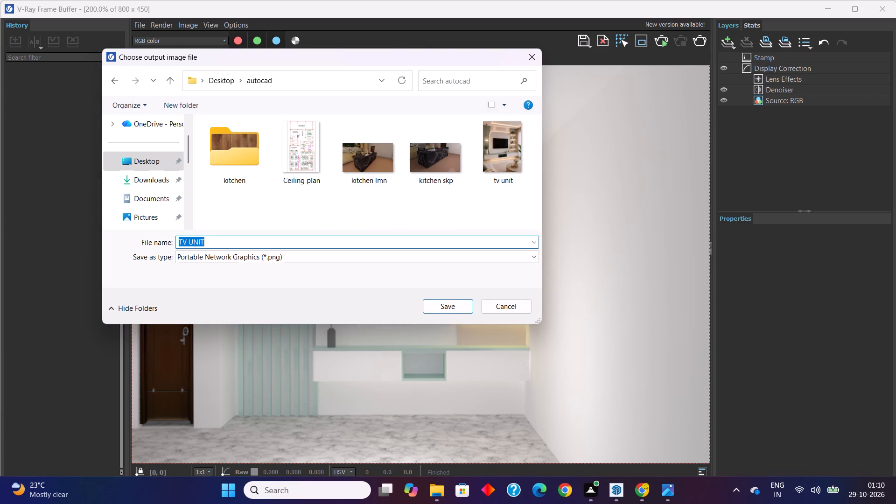
{"action": "left_click", "coordinate": [217, 237]}
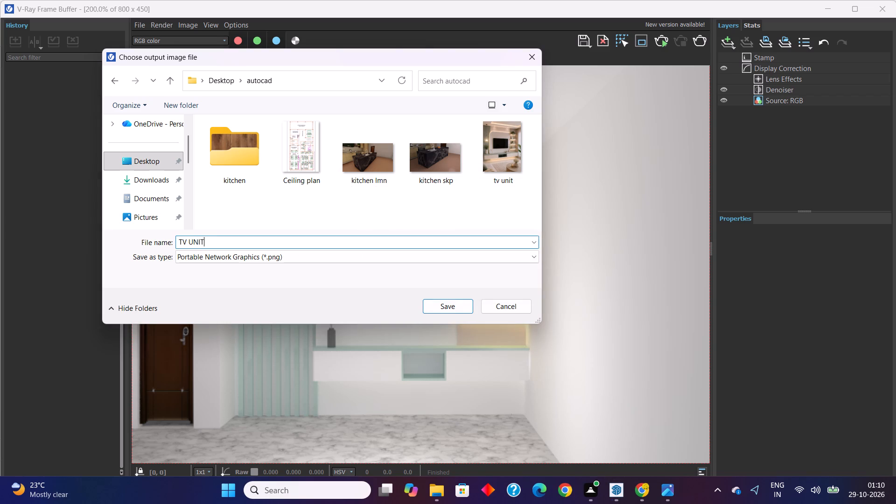
{"action": "key", "text": "space"}
{"action": "key", "text": "2"}
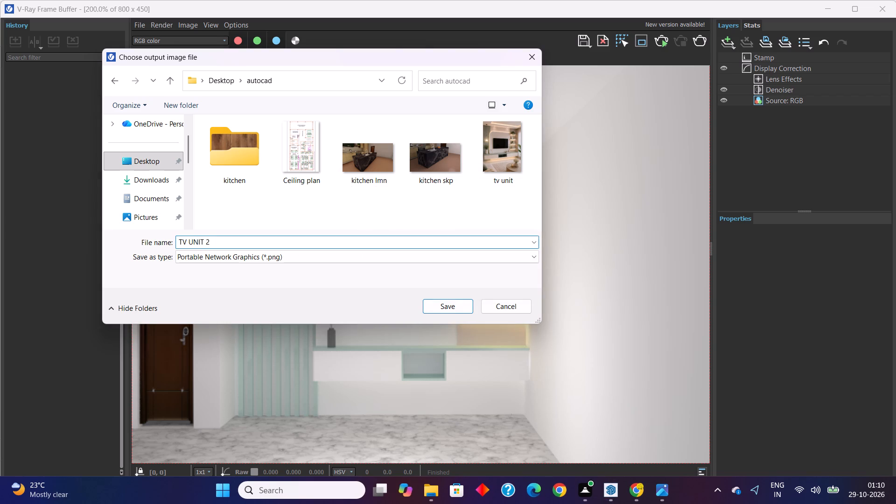
{"action": "left_click", "coordinate": [447, 306]}
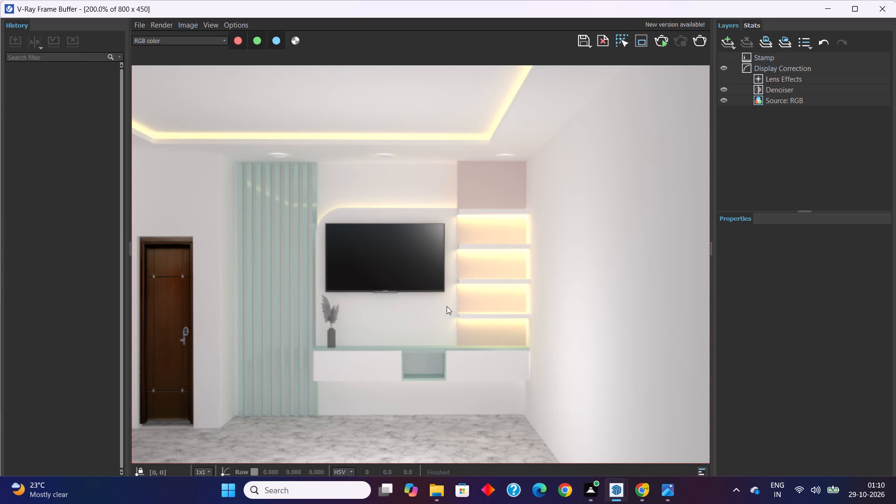
Close the V-Ray frame buffer and the V-Ray asset editor.
{"action": "left_click", "coordinate": [886, 6]}
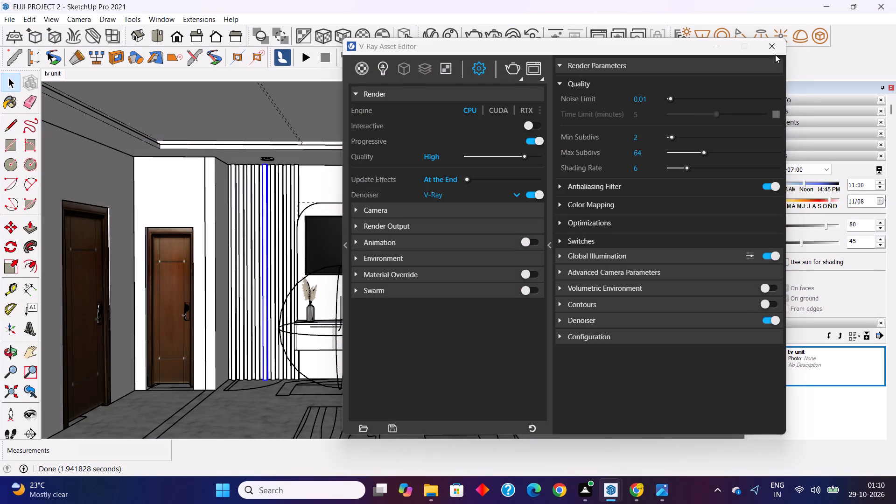
{"action": "left_click", "coordinate": [773, 48]}
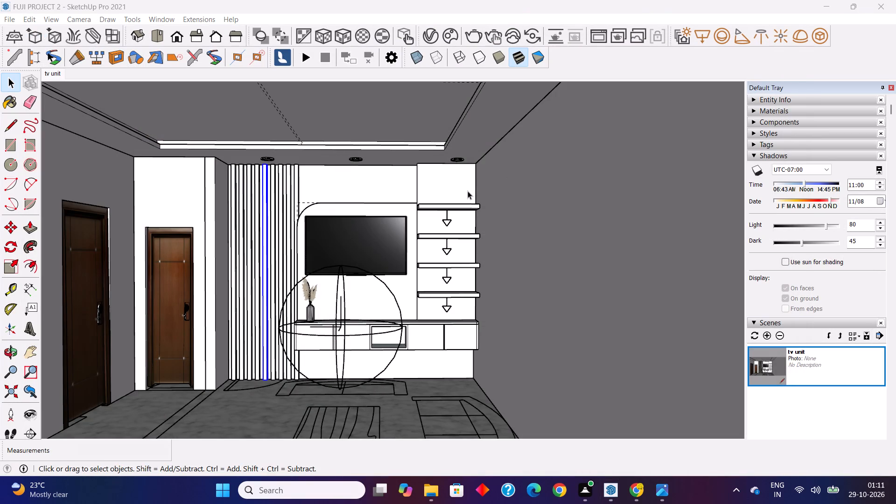
Save the FUJI PROJECT 2 model and close SketchUp, keeping the changes.
{"action": "key", "text": "ctrl+s"}
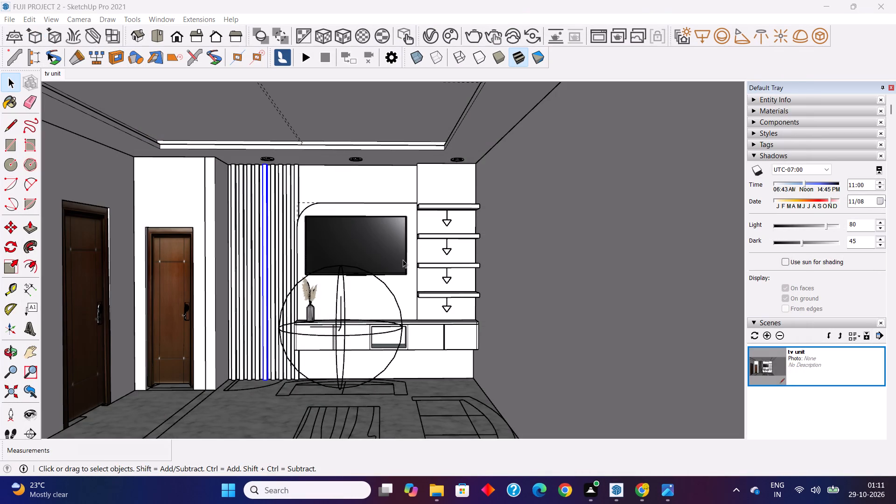
{"action": "left_click", "coordinate": [890, 5]}
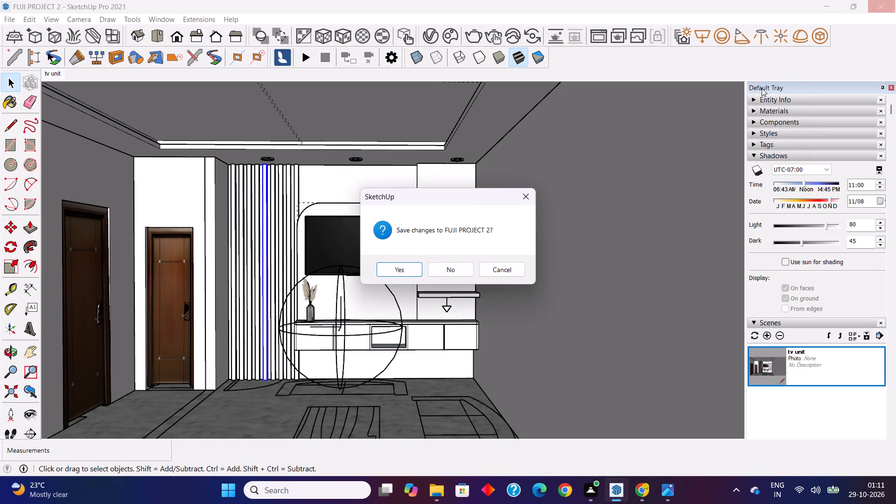
{"action": "left_click", "coordinate": [392, 273]}
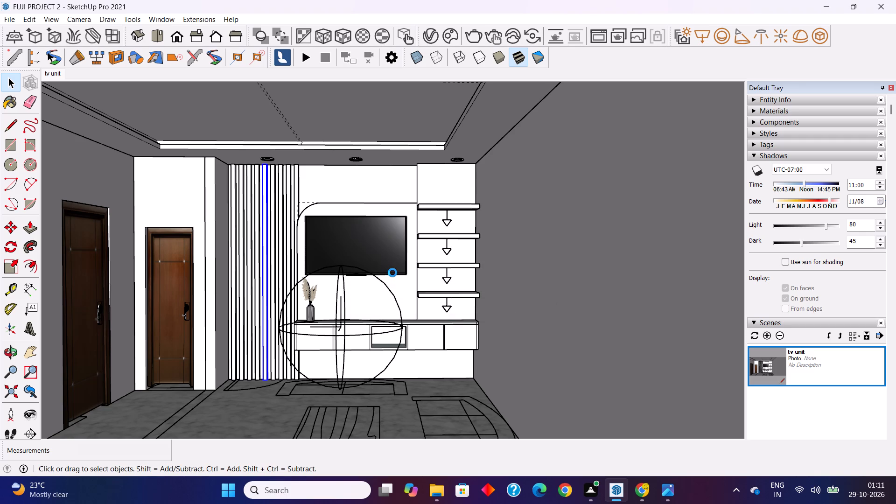